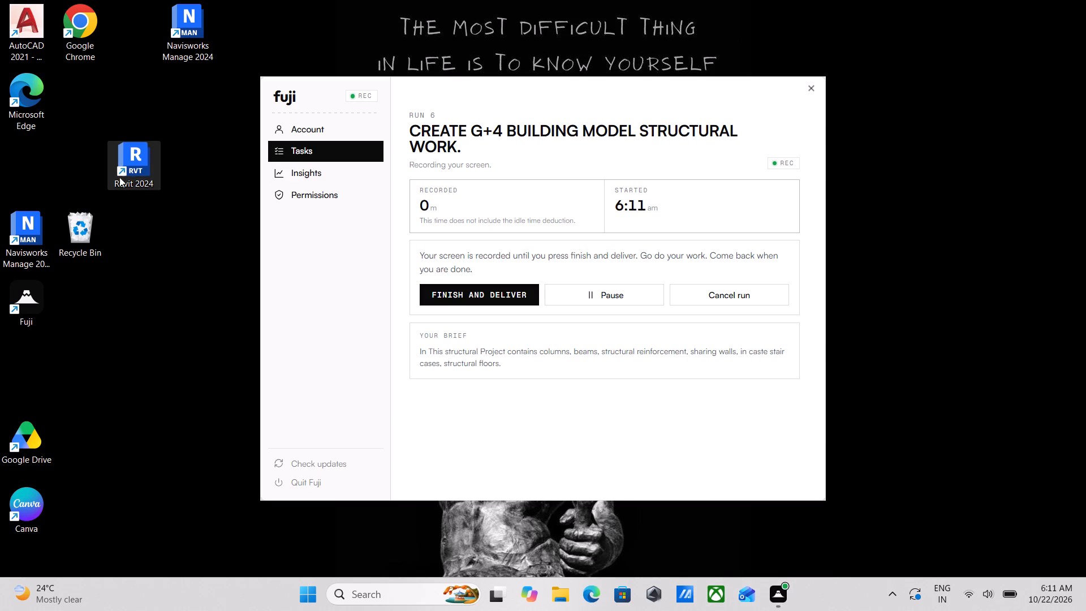
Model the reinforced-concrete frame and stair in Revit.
Launch Revit 2024 from the desktop.
double_click(133, 169)
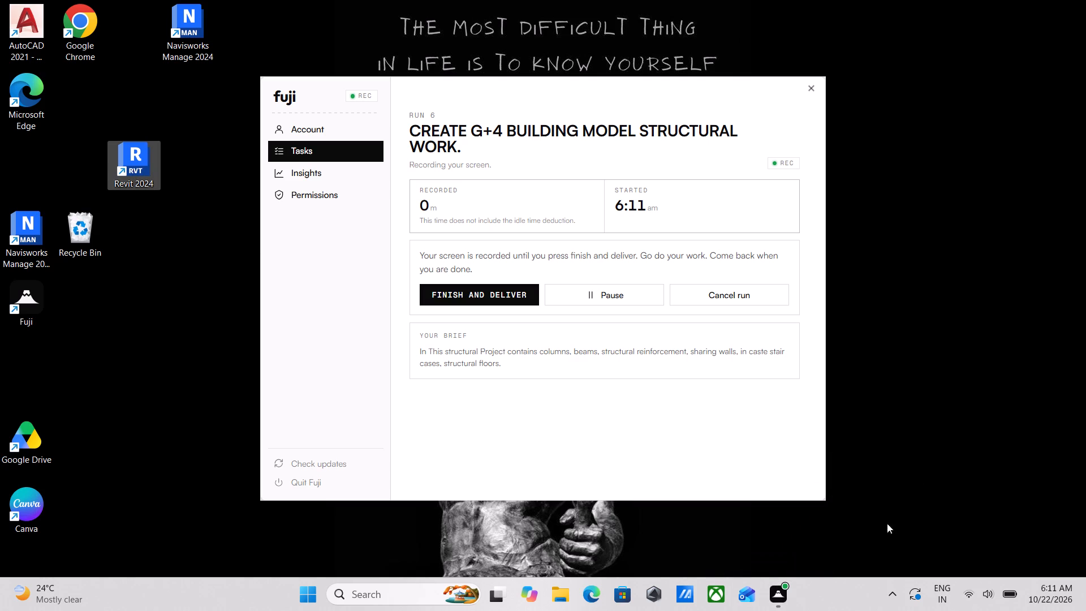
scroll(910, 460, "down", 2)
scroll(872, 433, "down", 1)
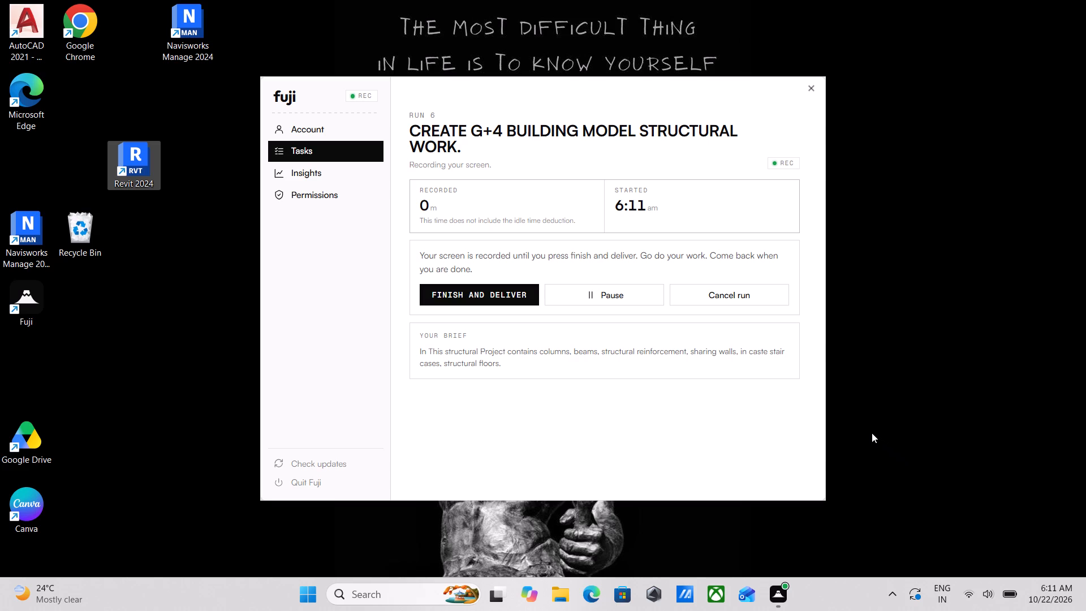
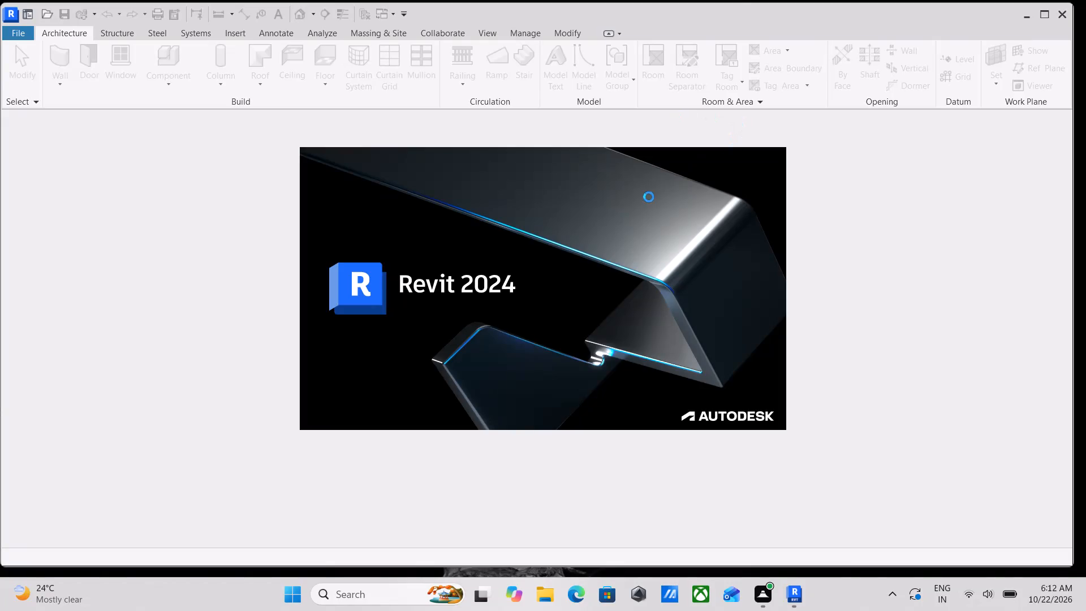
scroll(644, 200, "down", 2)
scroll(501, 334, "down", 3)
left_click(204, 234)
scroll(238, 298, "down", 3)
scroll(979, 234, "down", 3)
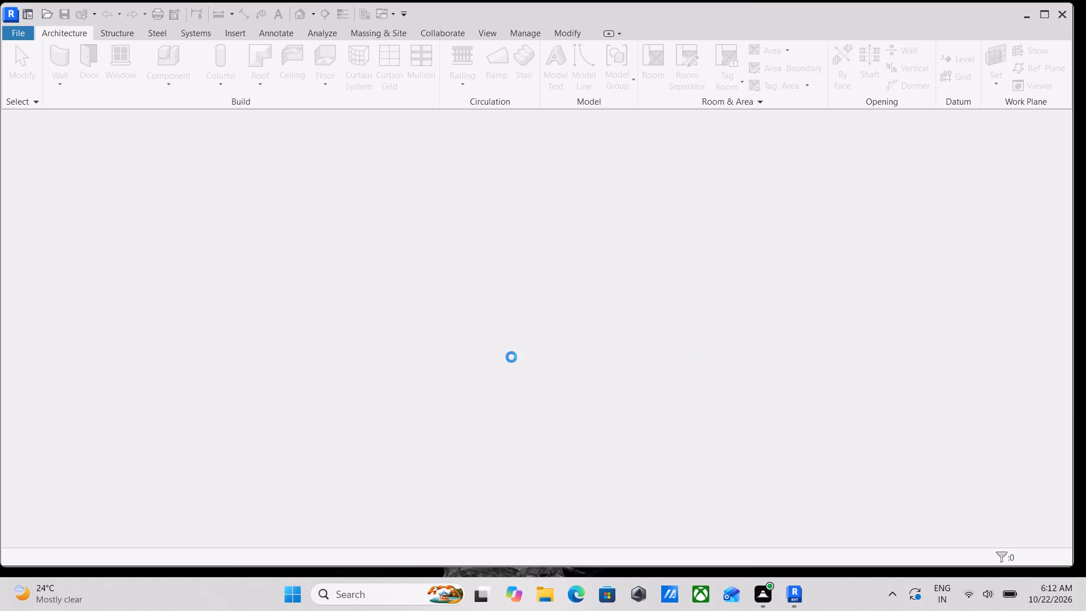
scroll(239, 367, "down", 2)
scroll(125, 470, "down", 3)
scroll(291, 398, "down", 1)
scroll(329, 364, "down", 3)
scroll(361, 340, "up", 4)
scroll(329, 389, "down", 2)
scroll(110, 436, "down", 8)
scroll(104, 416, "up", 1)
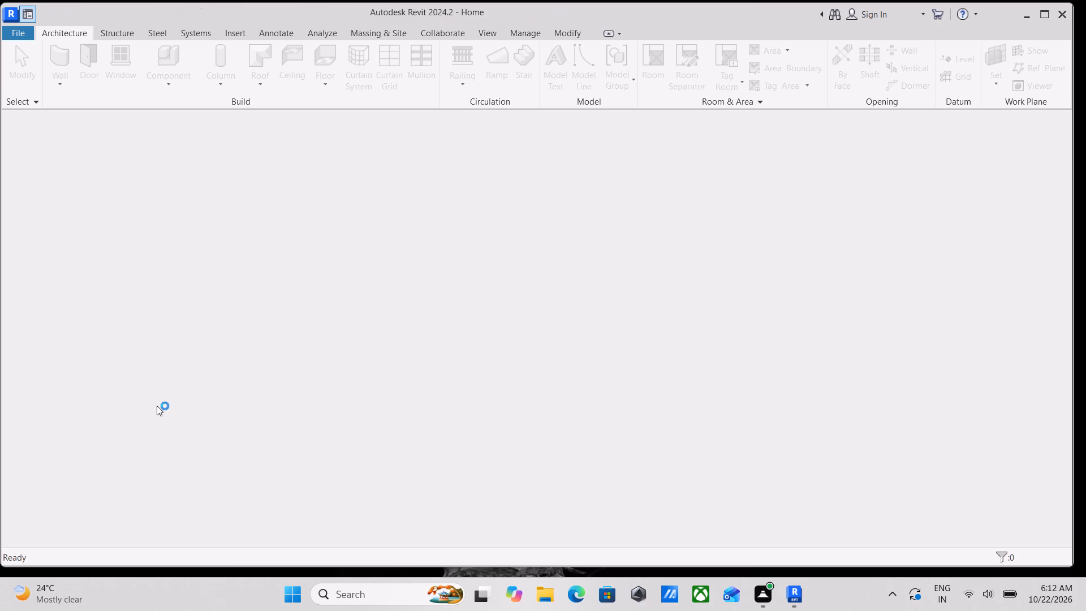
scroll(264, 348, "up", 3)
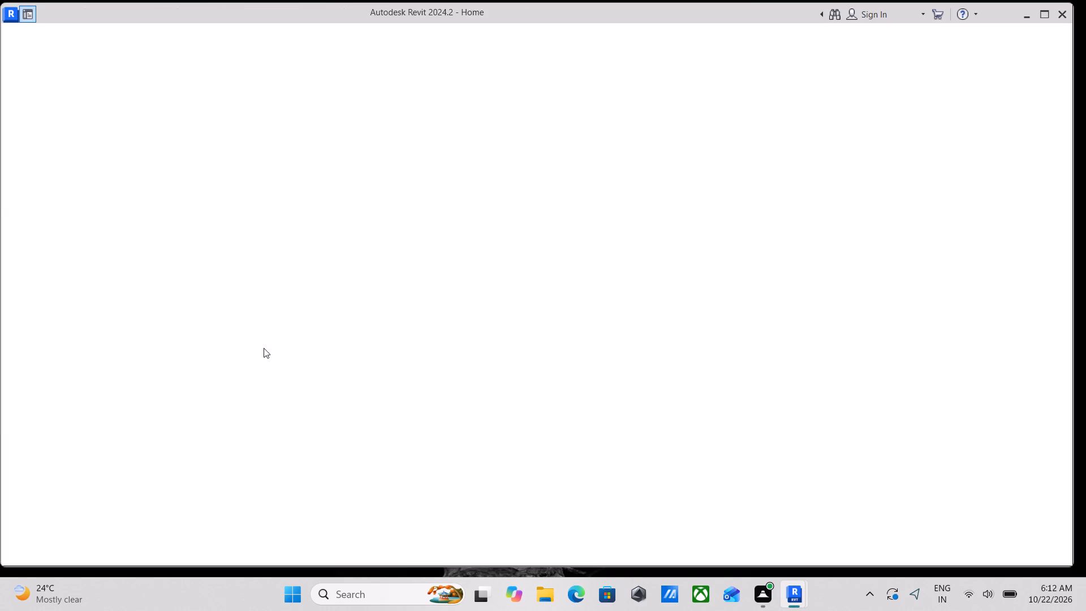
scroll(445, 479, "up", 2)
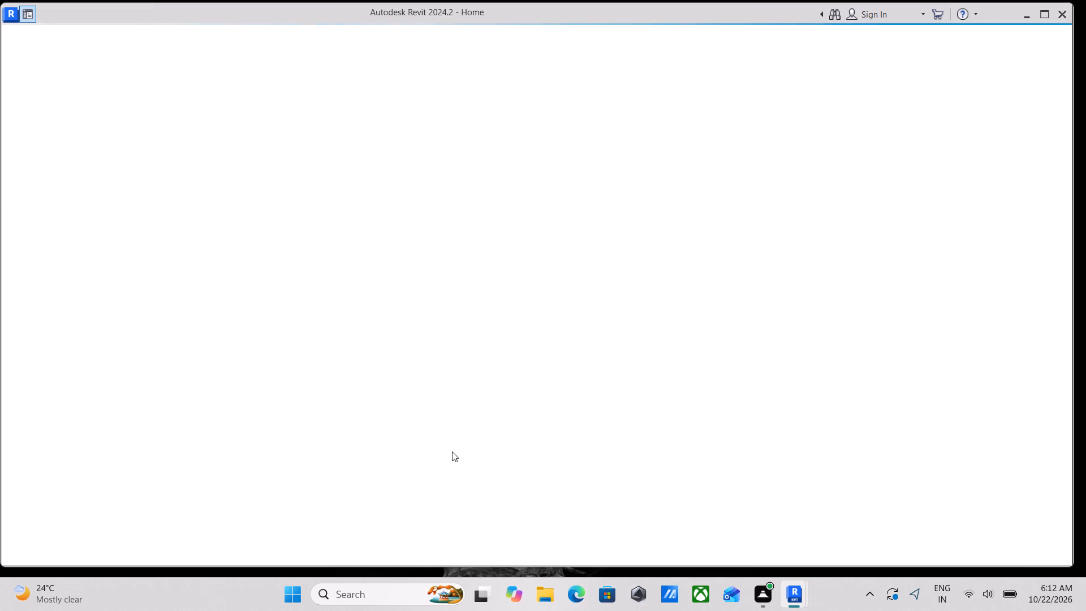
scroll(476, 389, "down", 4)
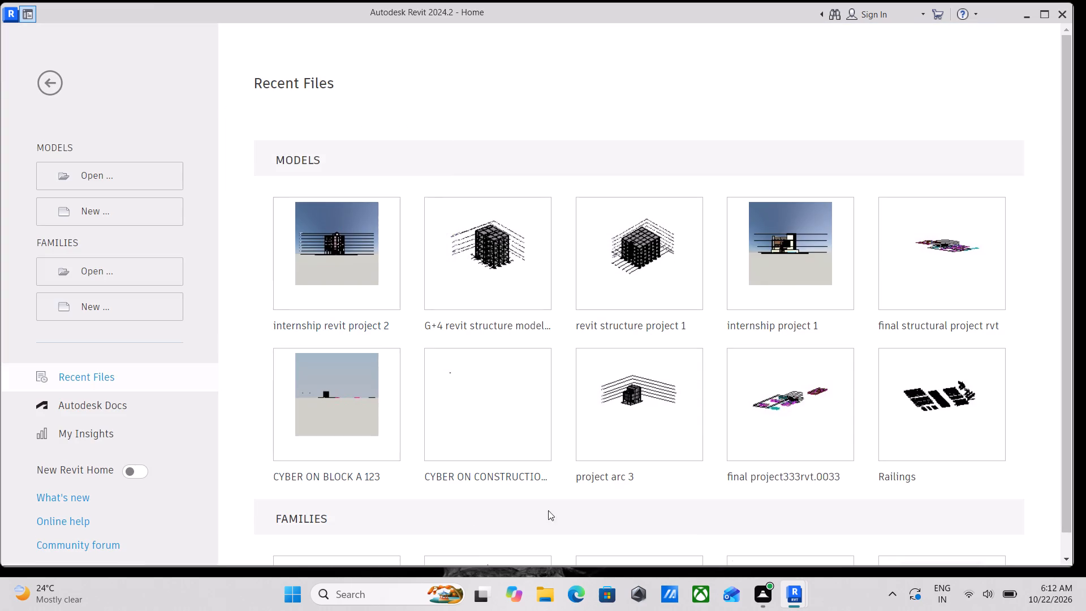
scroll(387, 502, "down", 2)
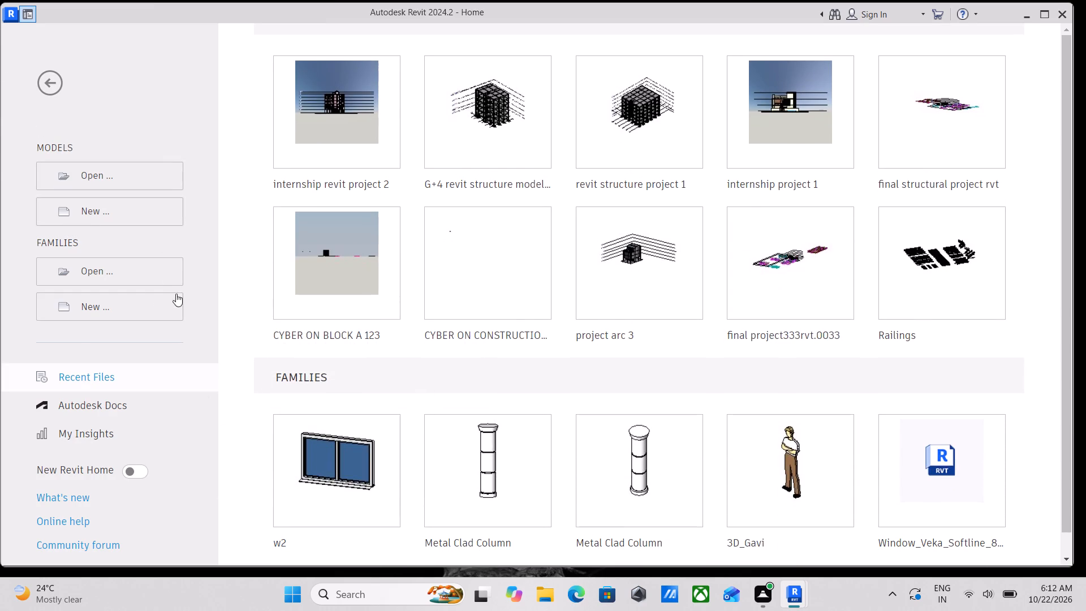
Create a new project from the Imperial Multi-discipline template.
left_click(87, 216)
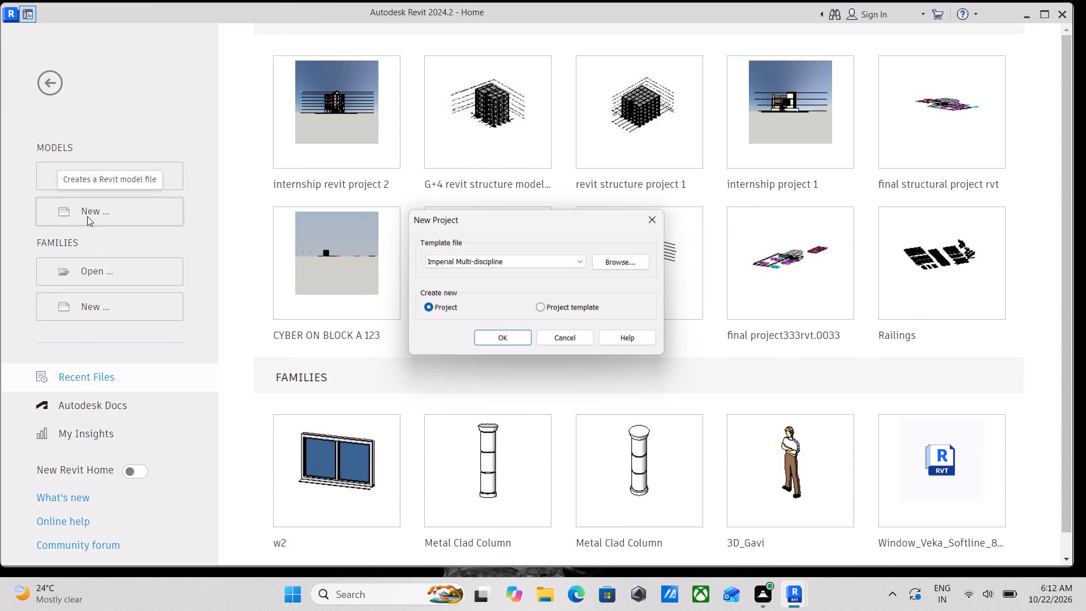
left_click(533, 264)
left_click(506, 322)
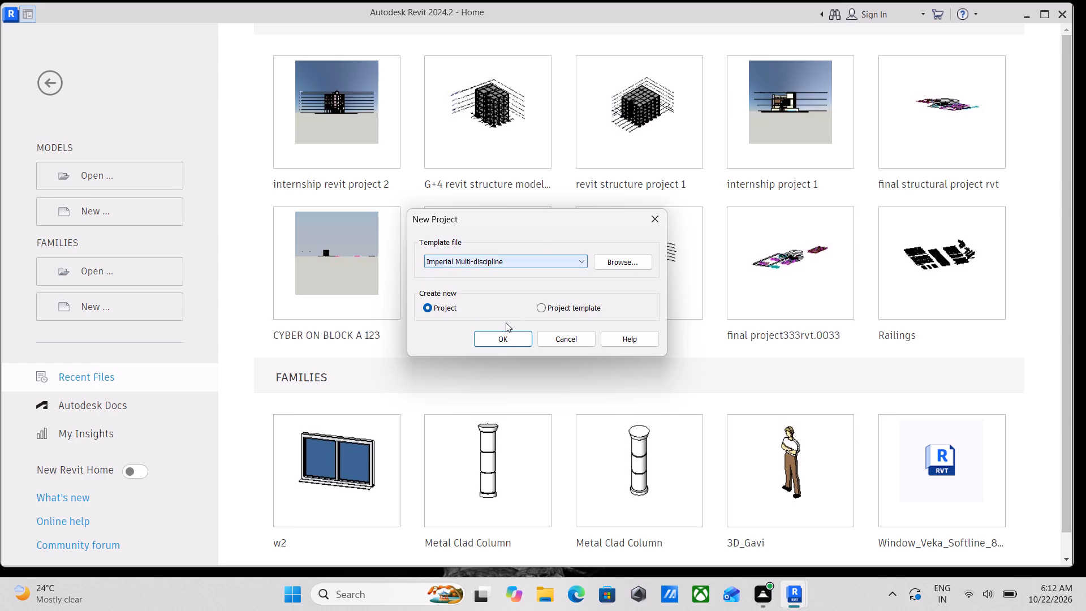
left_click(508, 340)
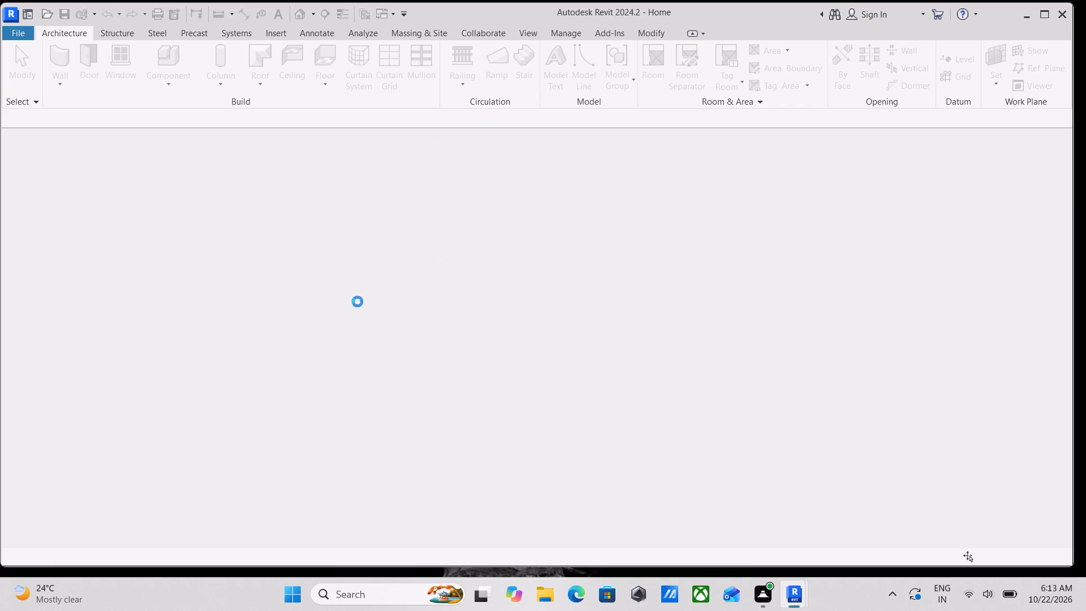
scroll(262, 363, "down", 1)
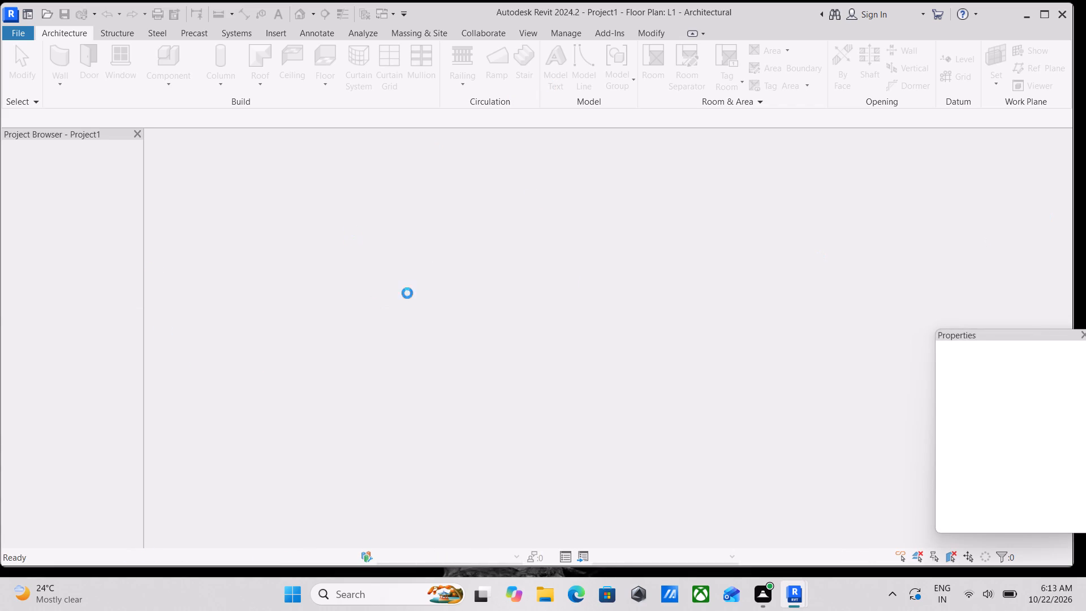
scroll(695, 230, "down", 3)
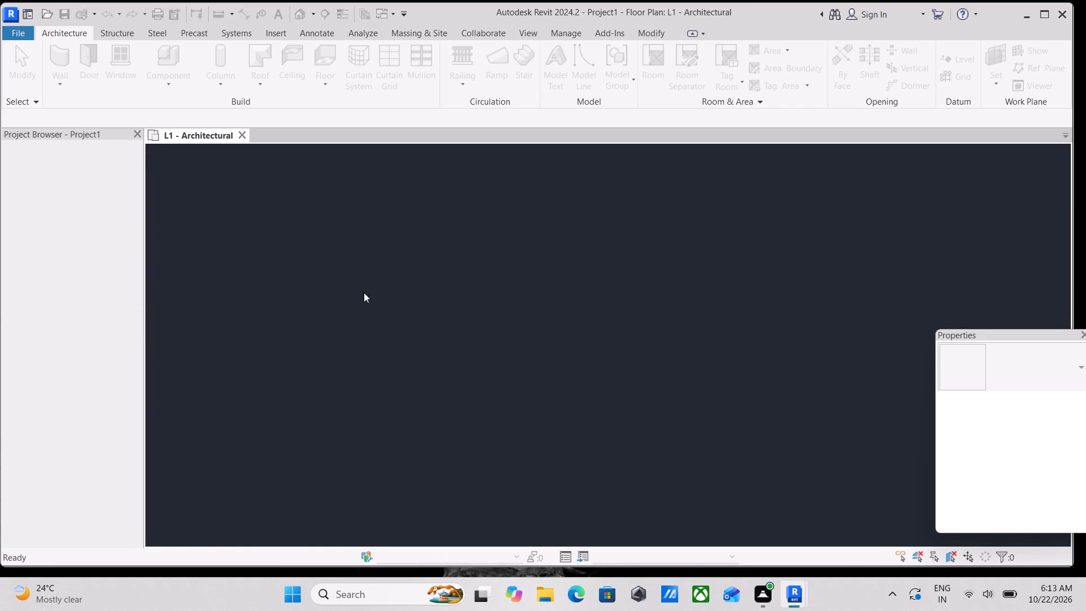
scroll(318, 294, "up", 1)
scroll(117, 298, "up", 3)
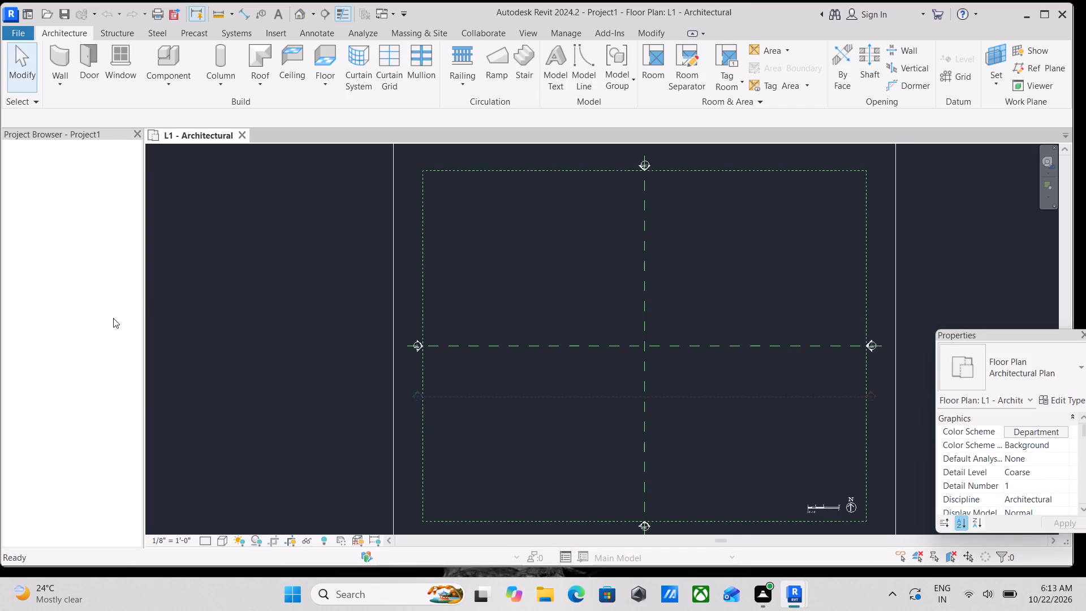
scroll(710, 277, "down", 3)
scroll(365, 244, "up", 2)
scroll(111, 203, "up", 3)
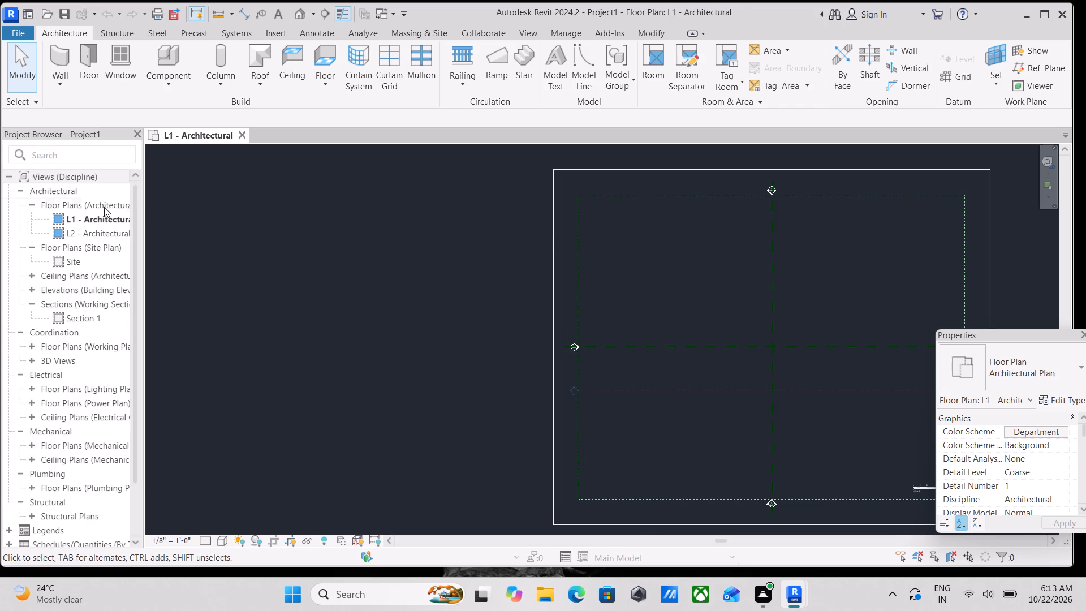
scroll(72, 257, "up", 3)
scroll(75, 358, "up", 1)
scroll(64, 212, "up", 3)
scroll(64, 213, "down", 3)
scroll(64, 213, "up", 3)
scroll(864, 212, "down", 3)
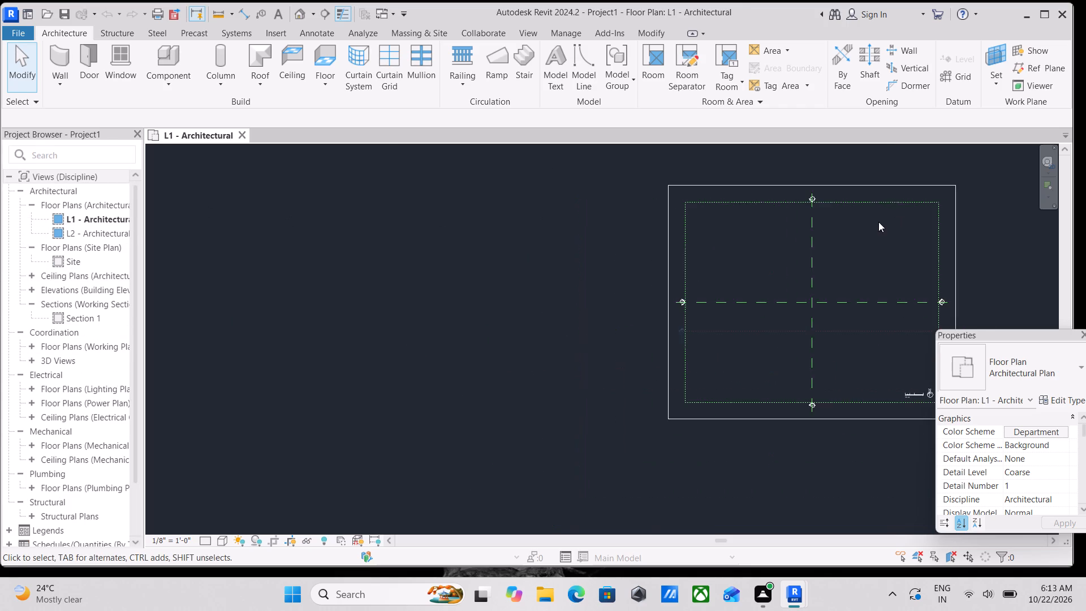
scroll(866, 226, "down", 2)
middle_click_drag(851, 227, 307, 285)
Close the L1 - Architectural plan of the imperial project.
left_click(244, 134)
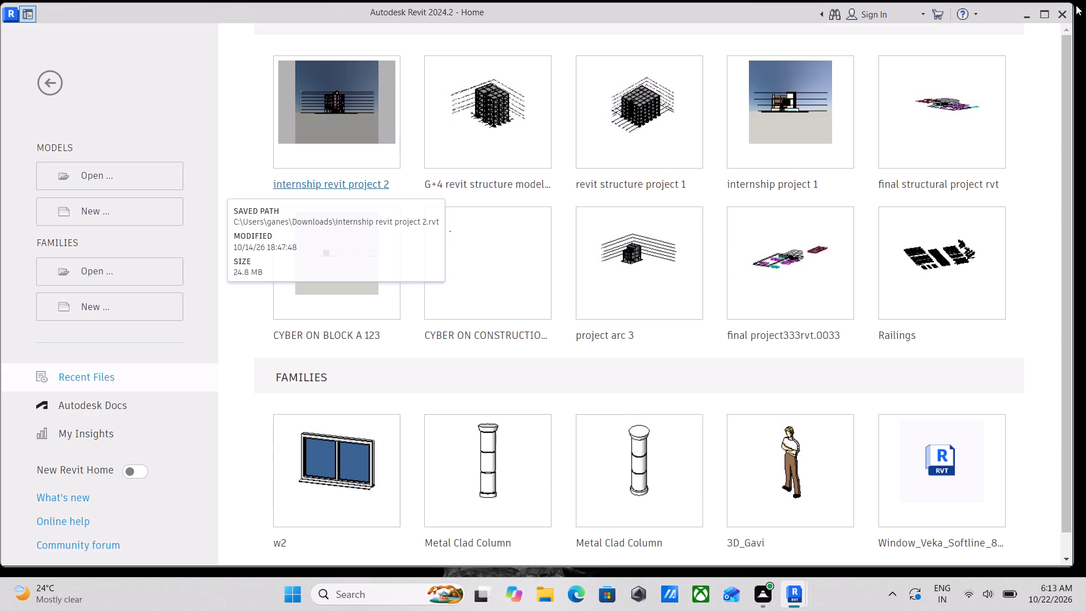
Create a new project from the Structural Analysis-DefaultMetric template.
left_click(128, 211)
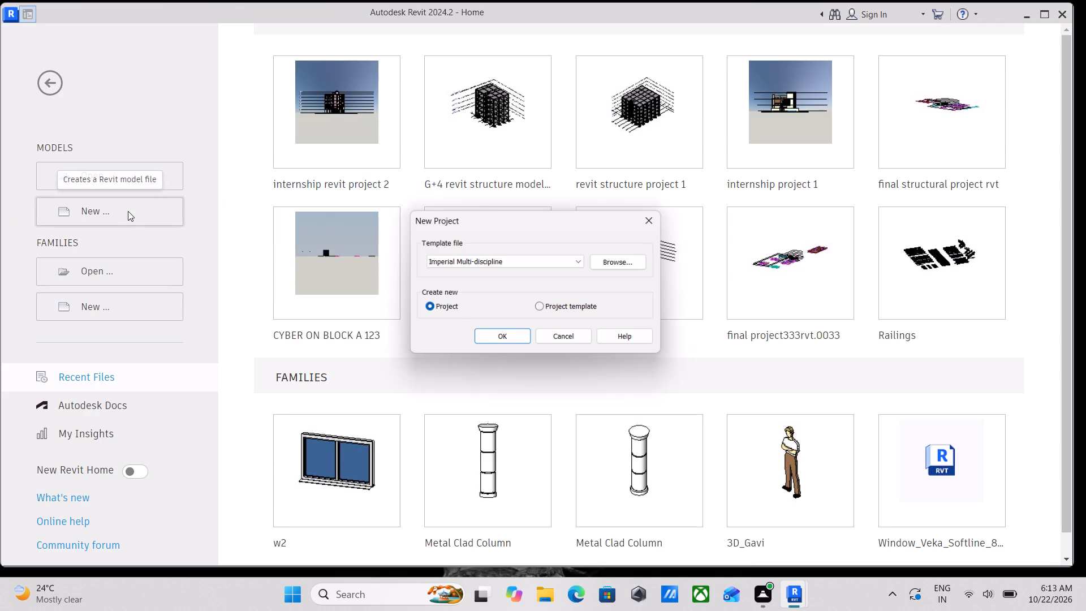
left_click(549, 259)
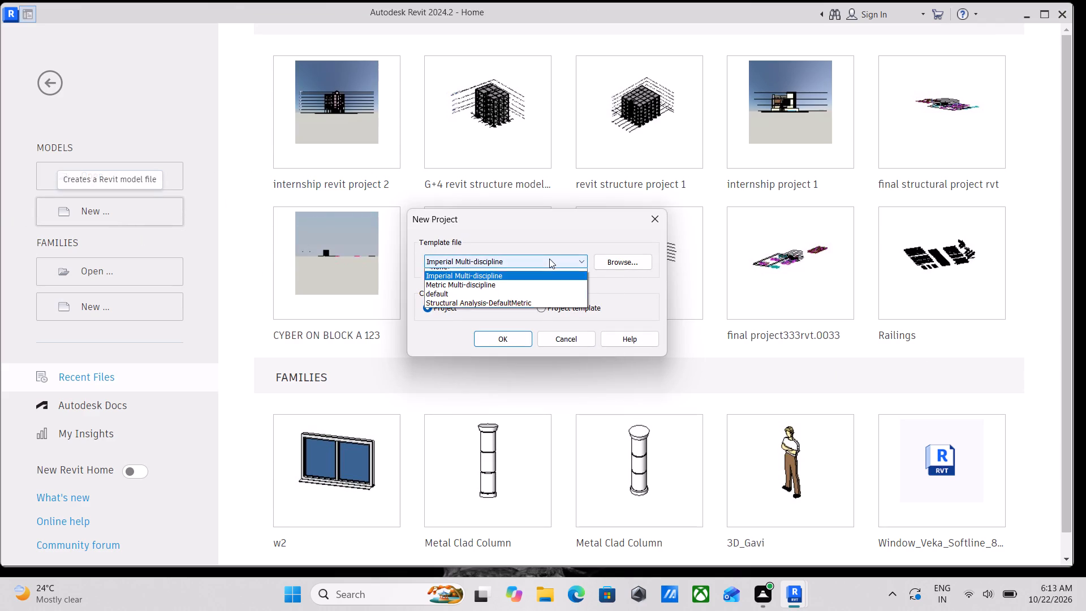
left_click(499, 313)
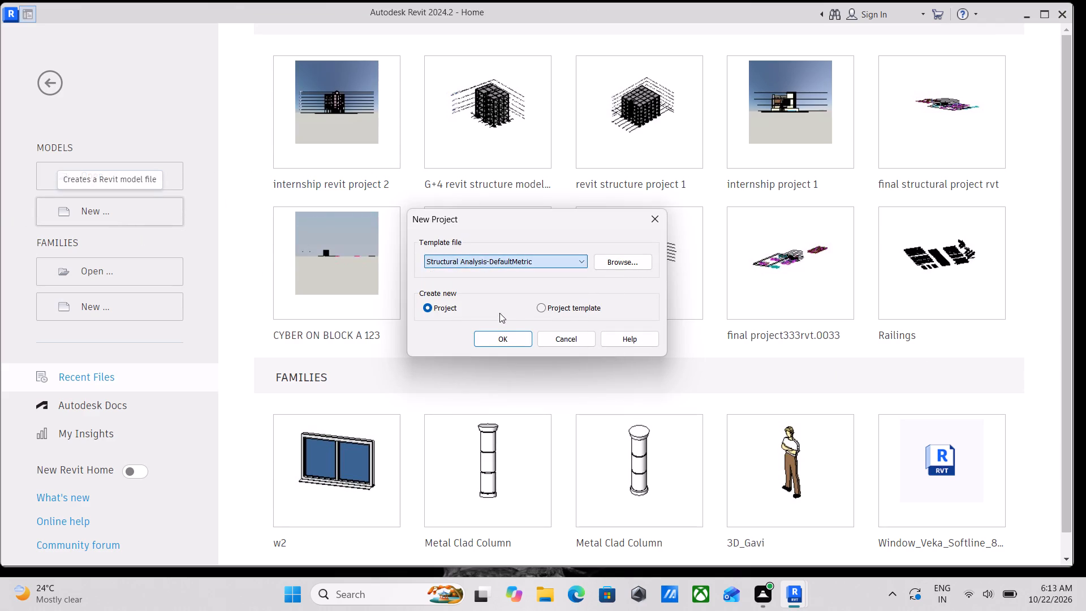
left_click(545, 307)
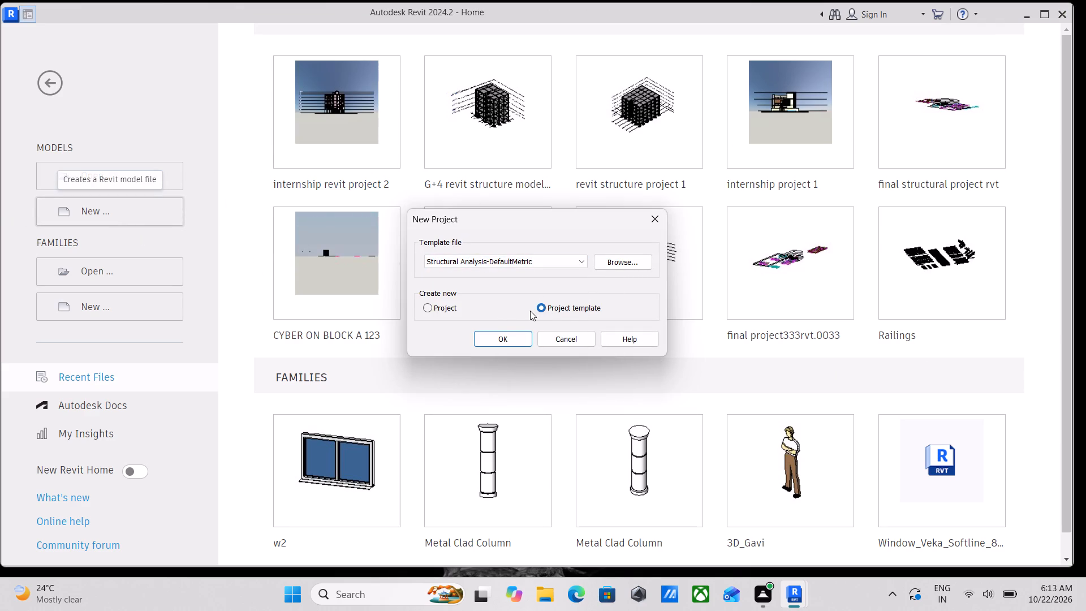
left_click_drag(423, 309, 428, 309)
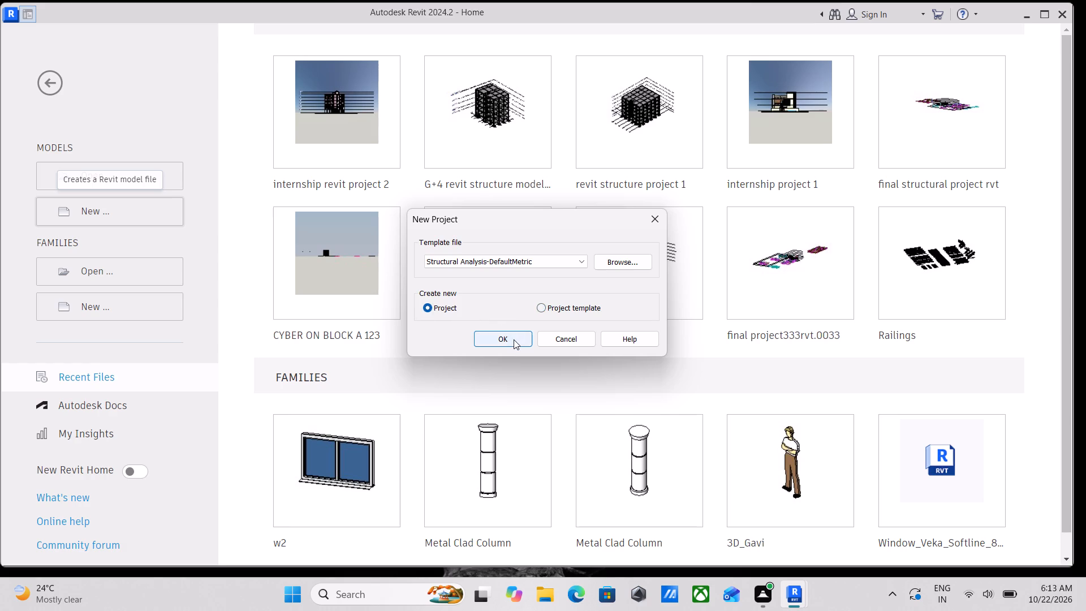
left_click(514, 339)
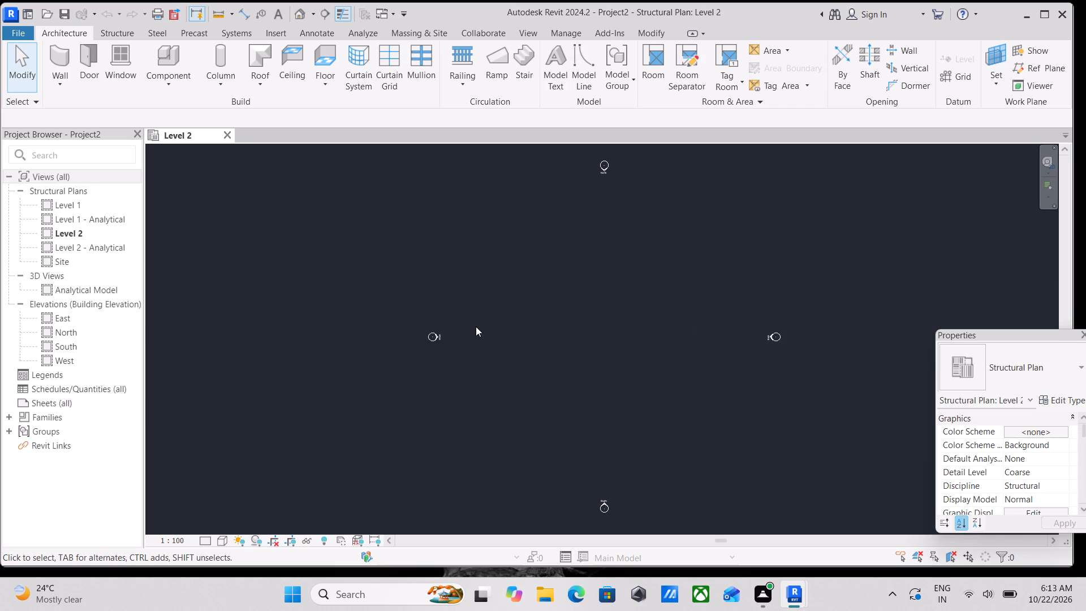
Open the North building elevation and bring Level 1 and Level 2 into view.
scroll(476, 326, "up", 4)
middle_click_drag(647, 334, 346, 384)
scroll(346, 384, "up", 1)
double_click(54, 329)
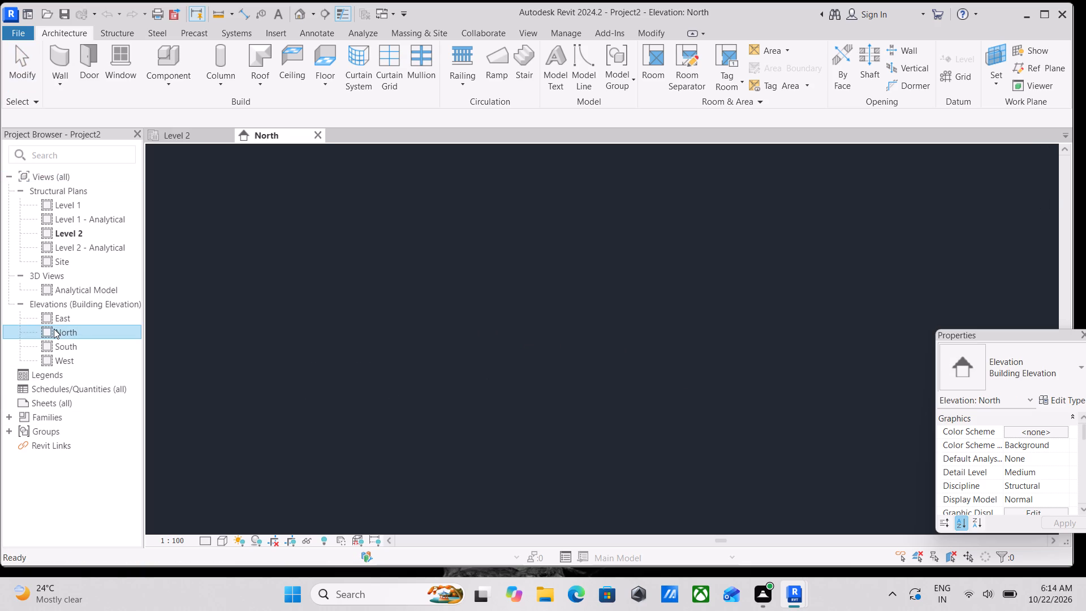
scroll(54, 329, "down", 2)
scroll(914, 355, "down", 3)
middle_click_drag(910, 338, 678, 351)
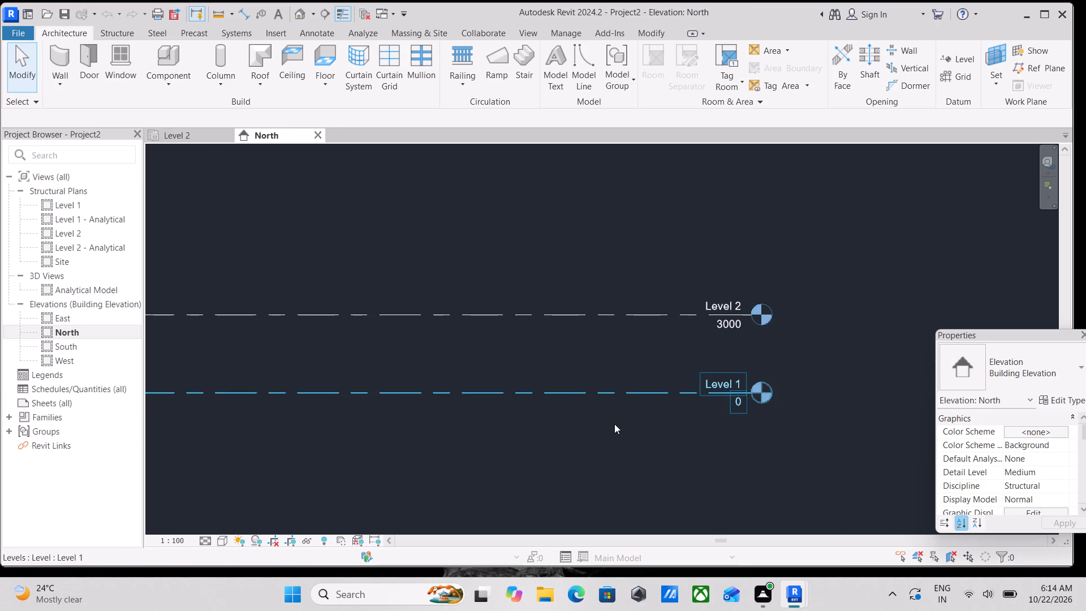
key("Escape")
scroll(617, 411, "up", 3)
scroll(583, 382, "down", 3)
middle_click_drag(583, 382, 662, 433)
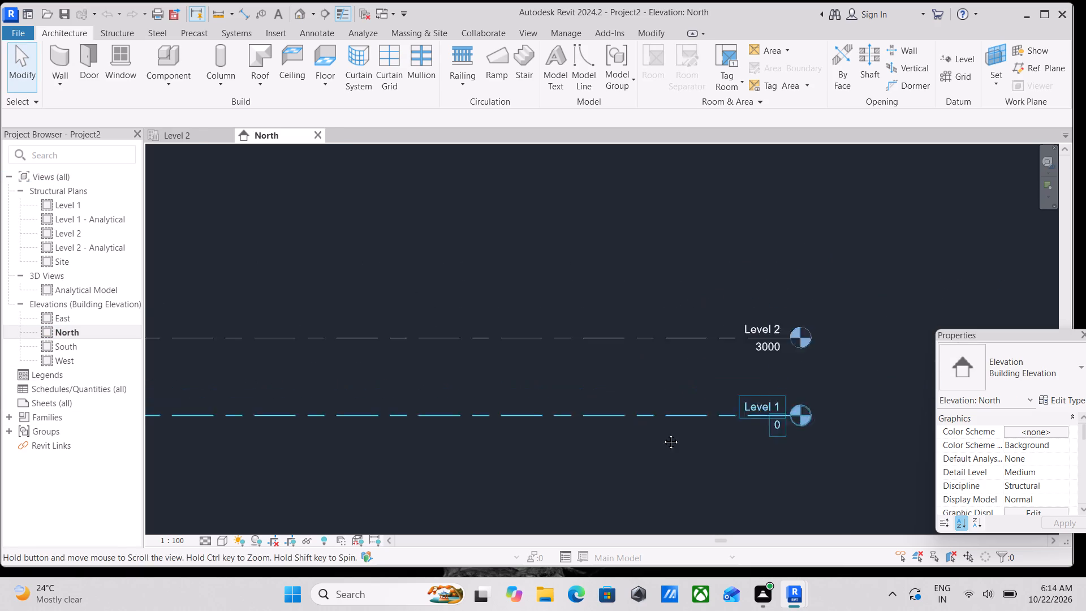
middle_click_drag(662, 433, 669, 437)
scroll(669, 437, "up", 1)
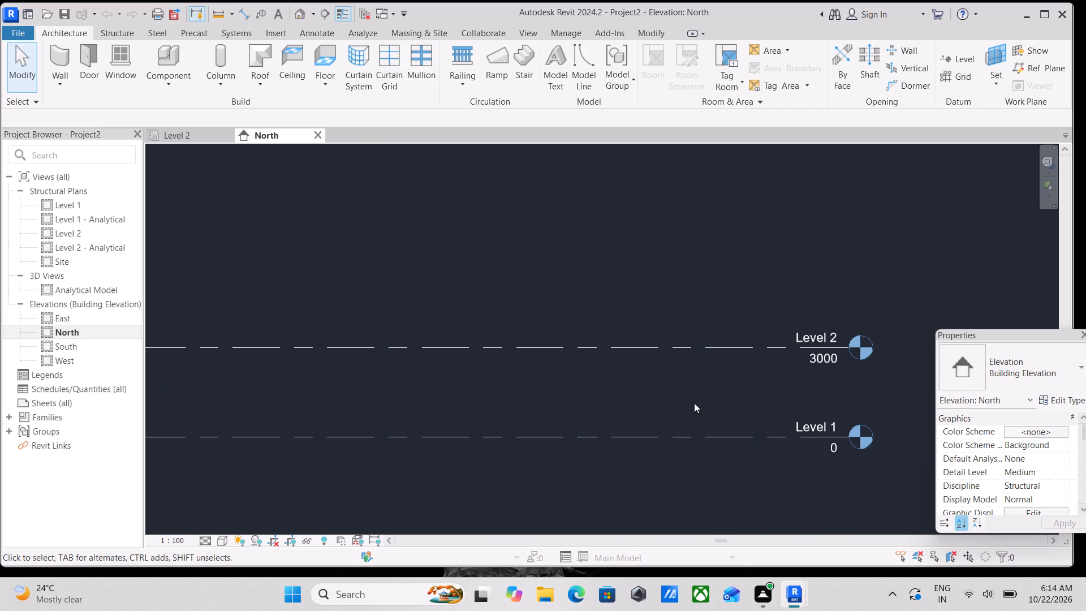
scroll(673, 390, "up", 2)
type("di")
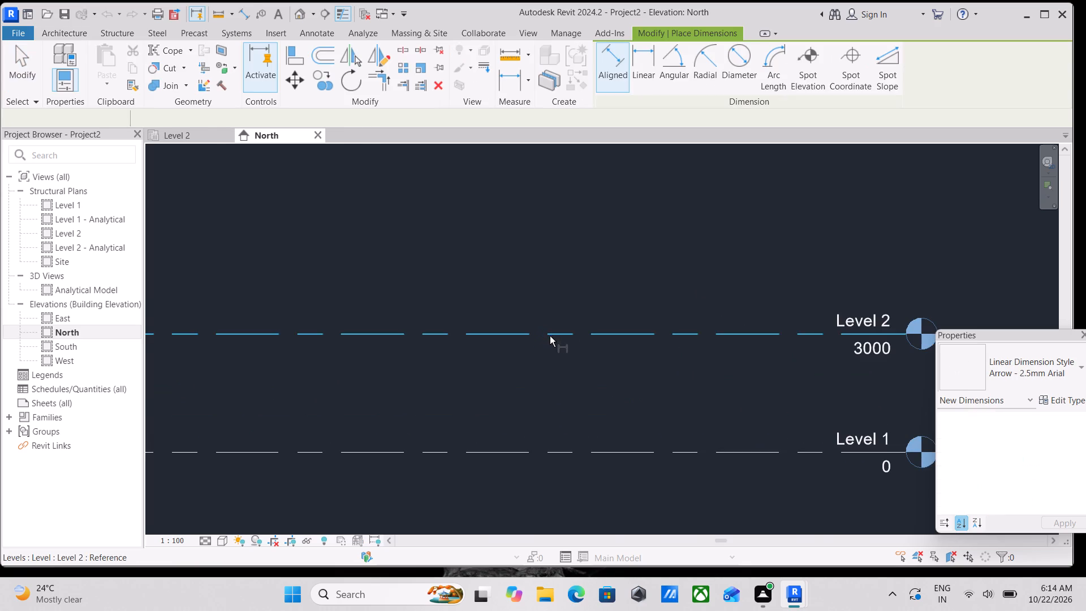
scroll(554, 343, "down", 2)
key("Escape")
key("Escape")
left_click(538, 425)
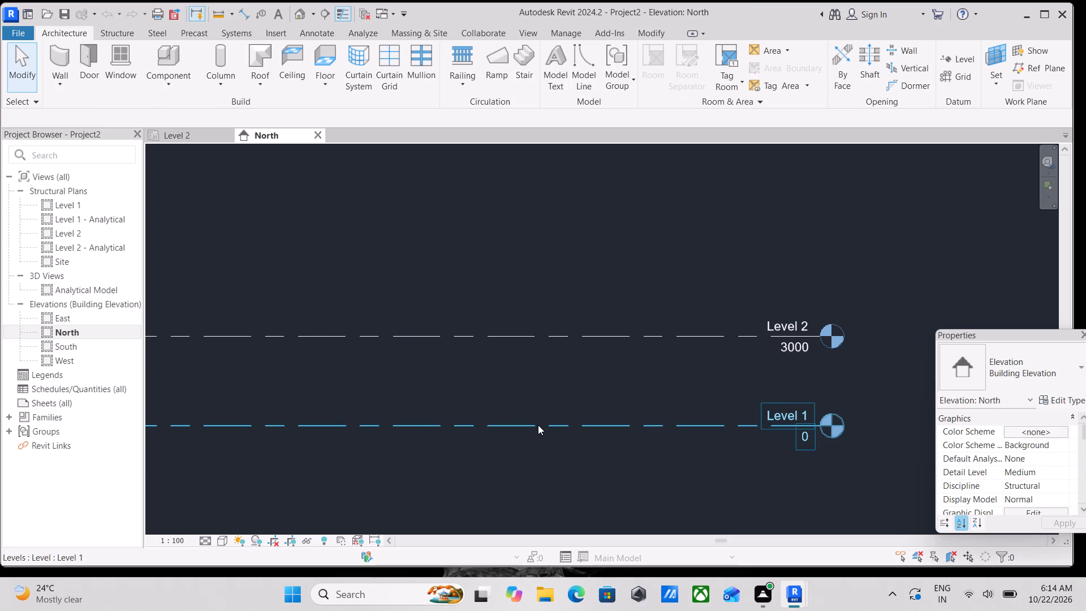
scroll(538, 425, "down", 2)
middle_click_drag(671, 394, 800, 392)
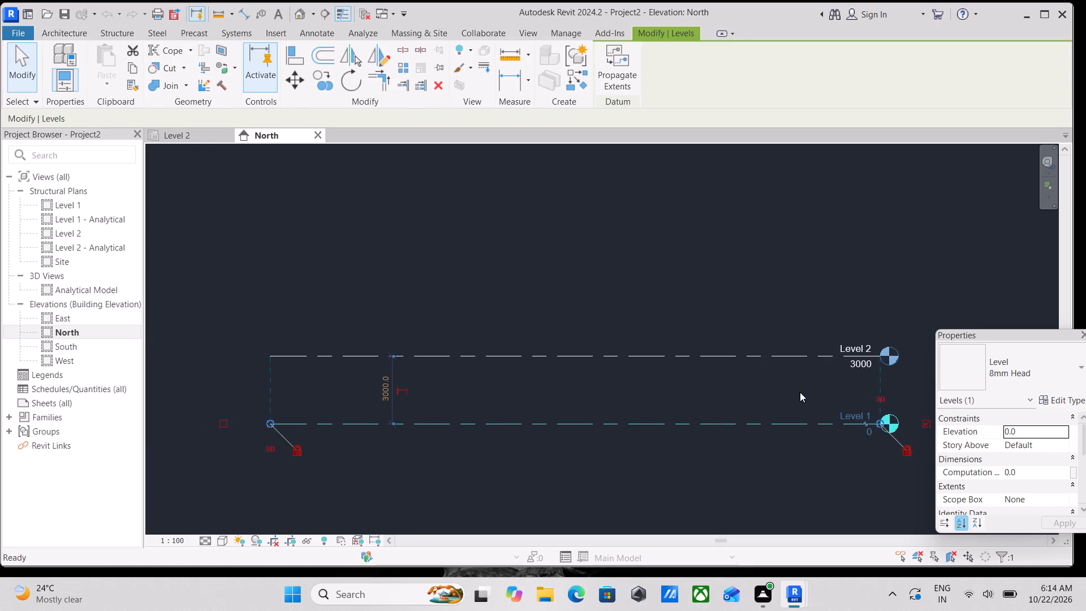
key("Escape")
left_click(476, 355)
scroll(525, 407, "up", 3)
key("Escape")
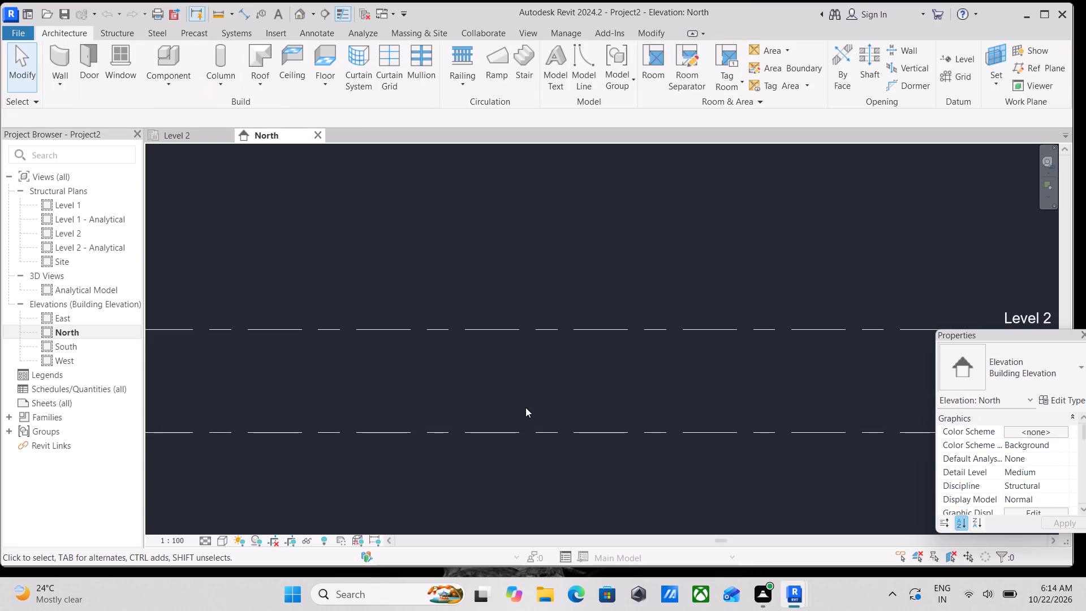
Add a new level 6' below Level 1, offset from the picked Level 1 line.
scroll(629, 285, "down", 3)
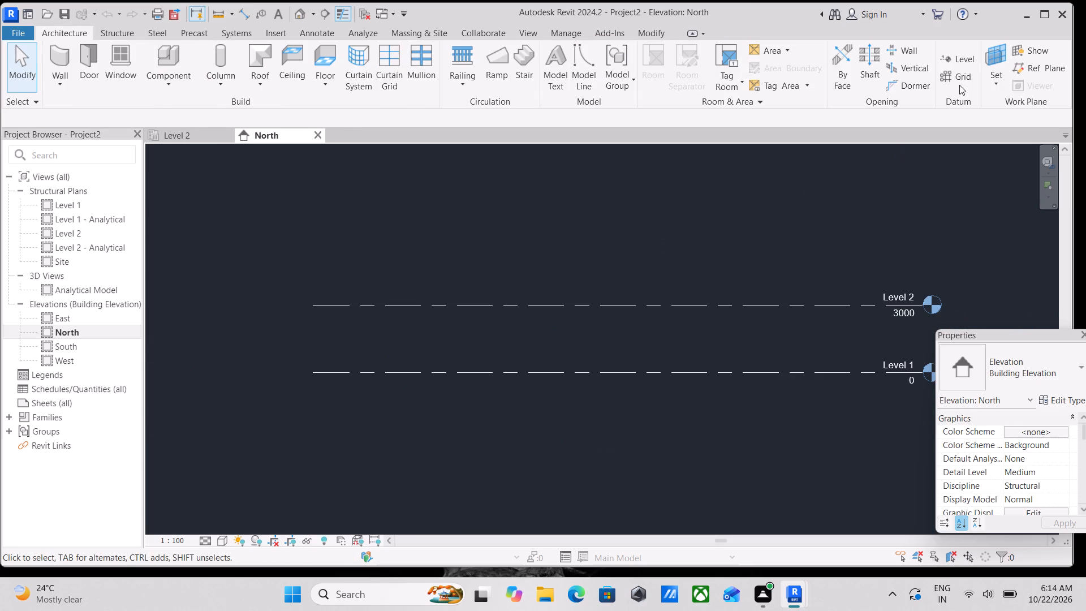
left_click(944, 59)
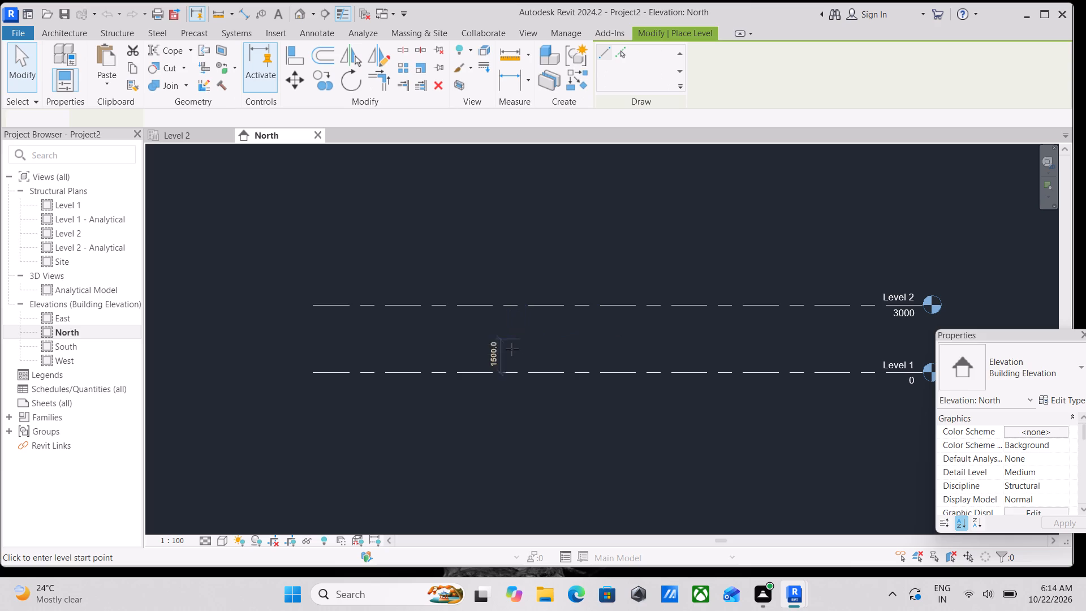
left_click(626, 58)
left_click_drag(329, 118, 243, 119)
type("6'")
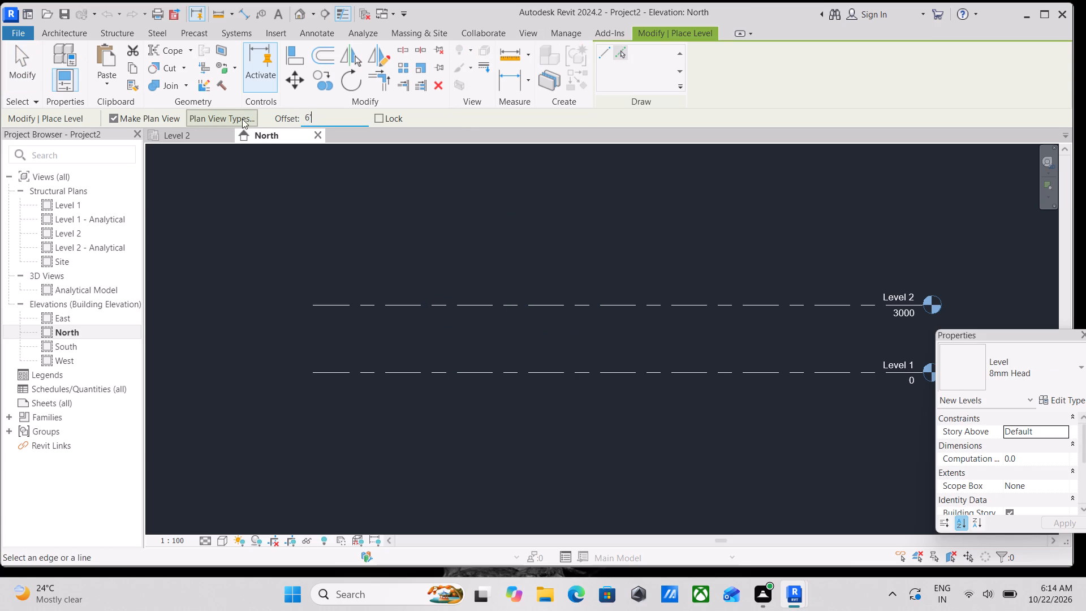
left_click(548, 375)
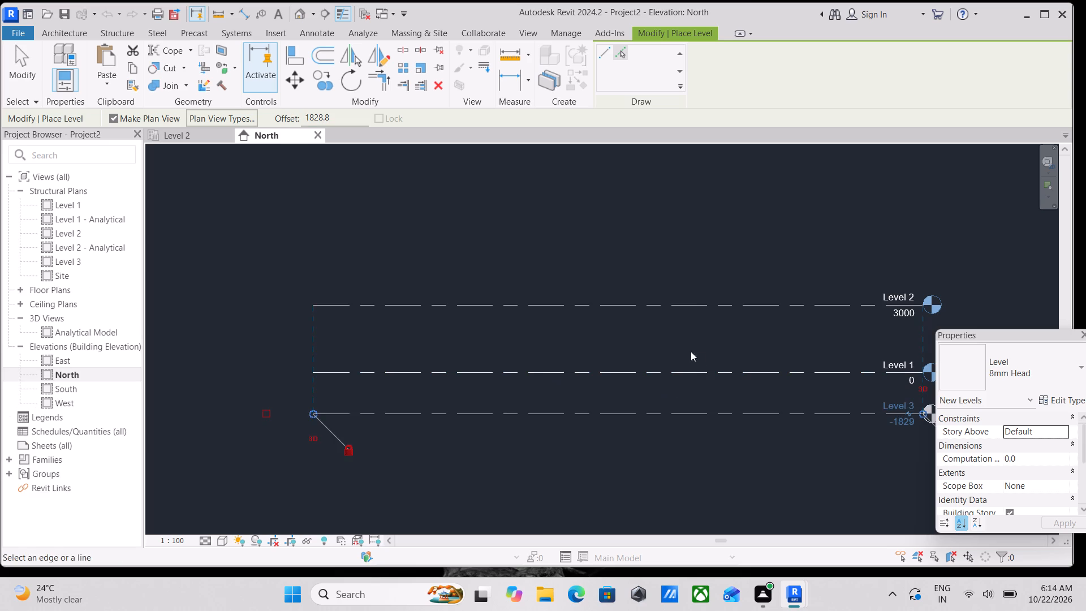
middle_click_drag(688, 351, 542, 310)
scroll(562, 339, "up", 2)
key("Escape")
key("Escape")
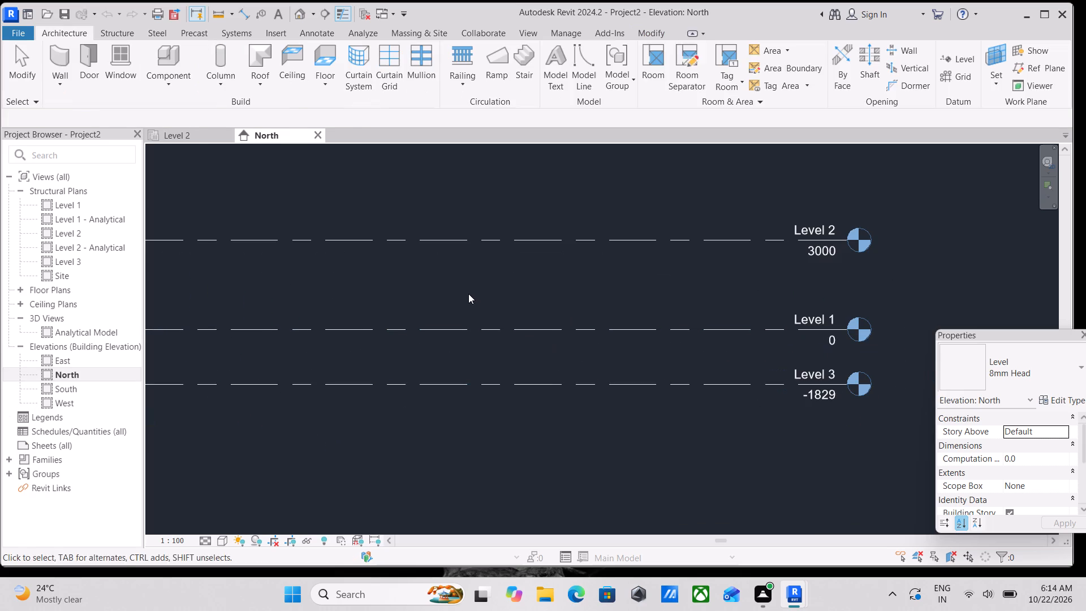
key("Escape")
Place an aligned dimension between Level 2 and Level 1 in the North elevation.
type("di")
left_click(459, 240)
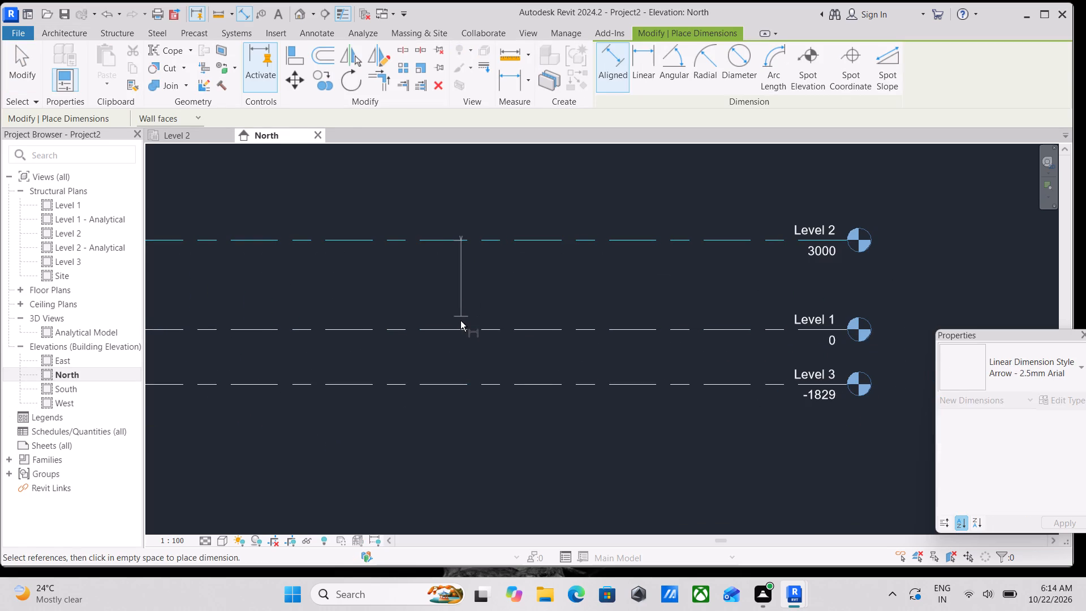
left_click(459, 328)
left_click(455, 287)
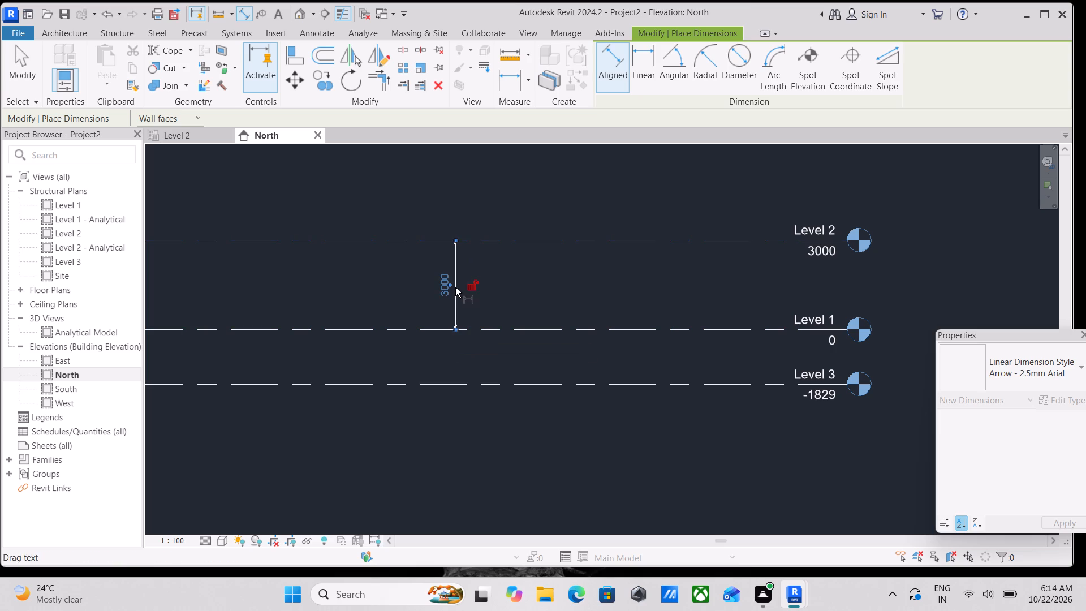
key("Escape")
key("Escape")
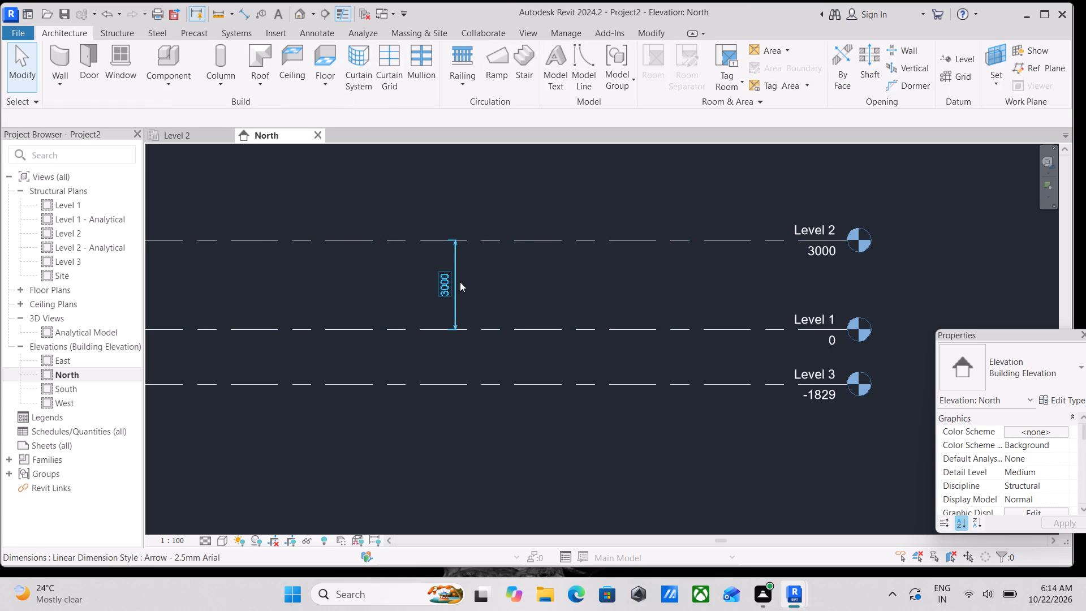
Set the height of Level 2 above Level 1 to 10' through the placed dimension.
left_click(537, 239)
left_click(443, 286)
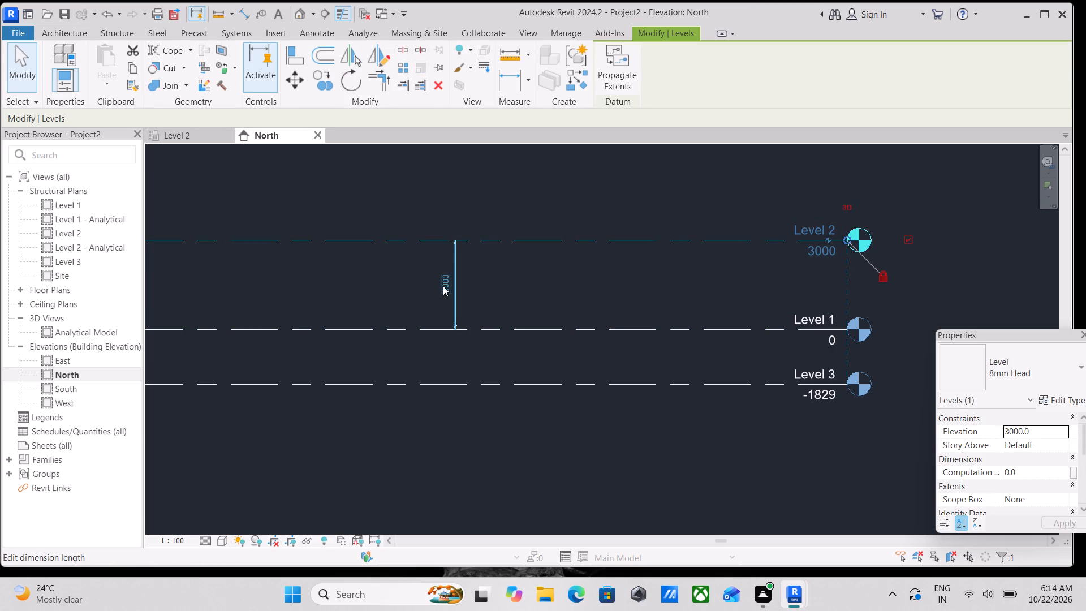
type("10'")
key("Return")
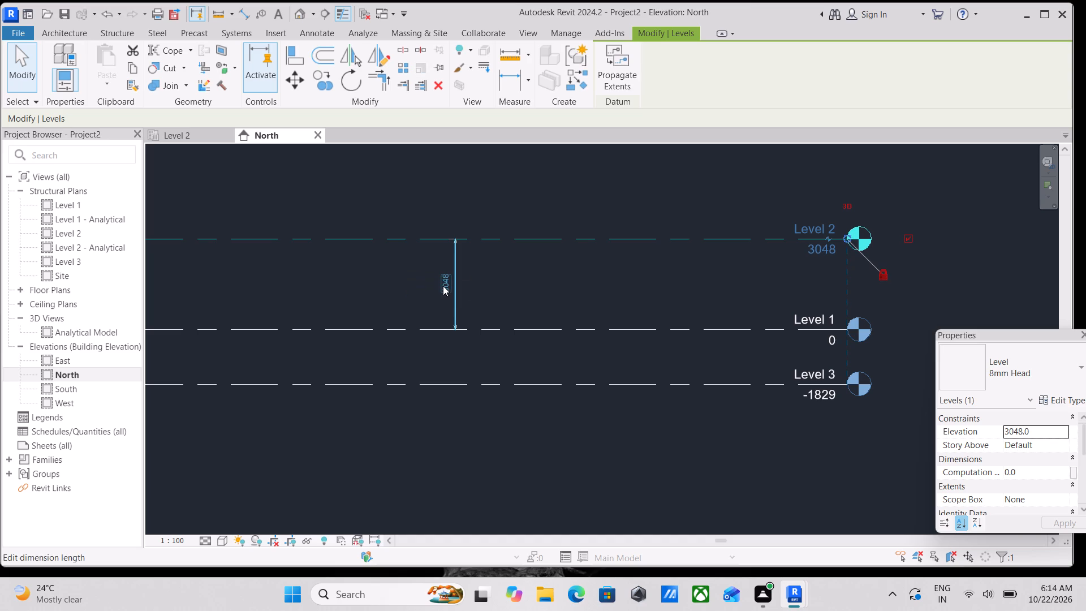
key("Escape")
Rename the lowest level, Level 3, as TOP OF FOOTING and rename its corresponding views too.
scroll(544, 319, "down", 2)
middle_click_drag(544, 319, 632, 276)
scroll(632, 276, "up", 1)
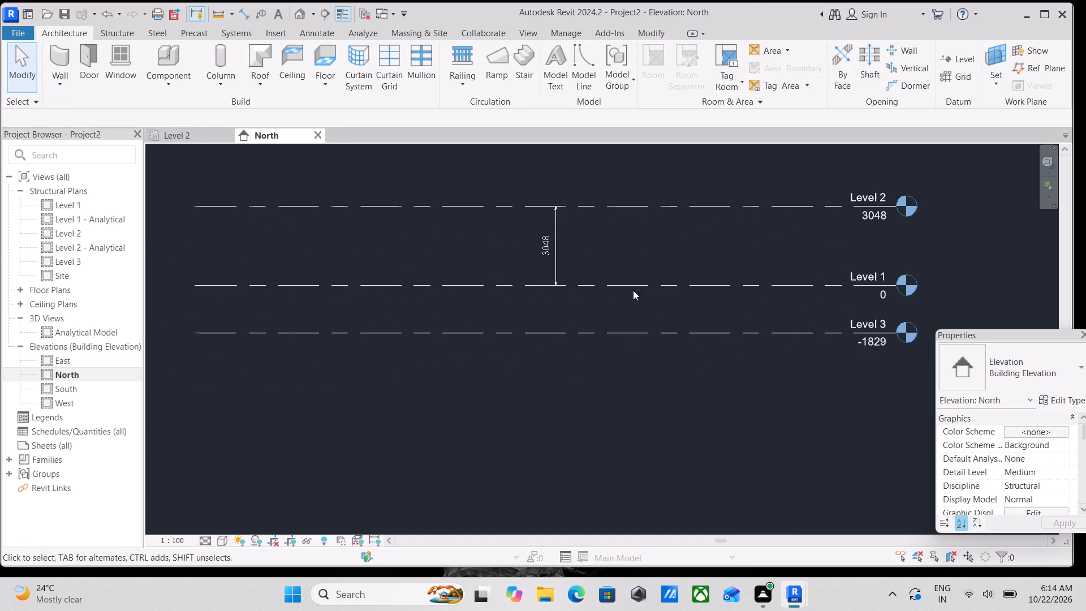
scroll(587, 314, "up", 2)
middle_click_drag(747, 317, 481, 309)
scroll(768, 339, "up", 2)
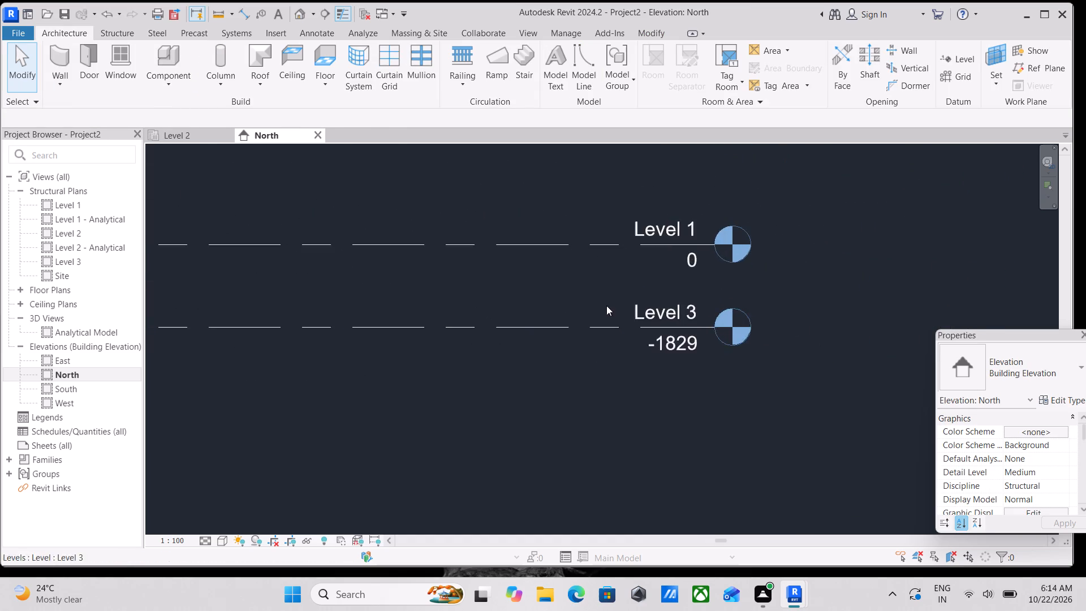
scroll(606, 305, "up", 2)
double_click(682, 315)
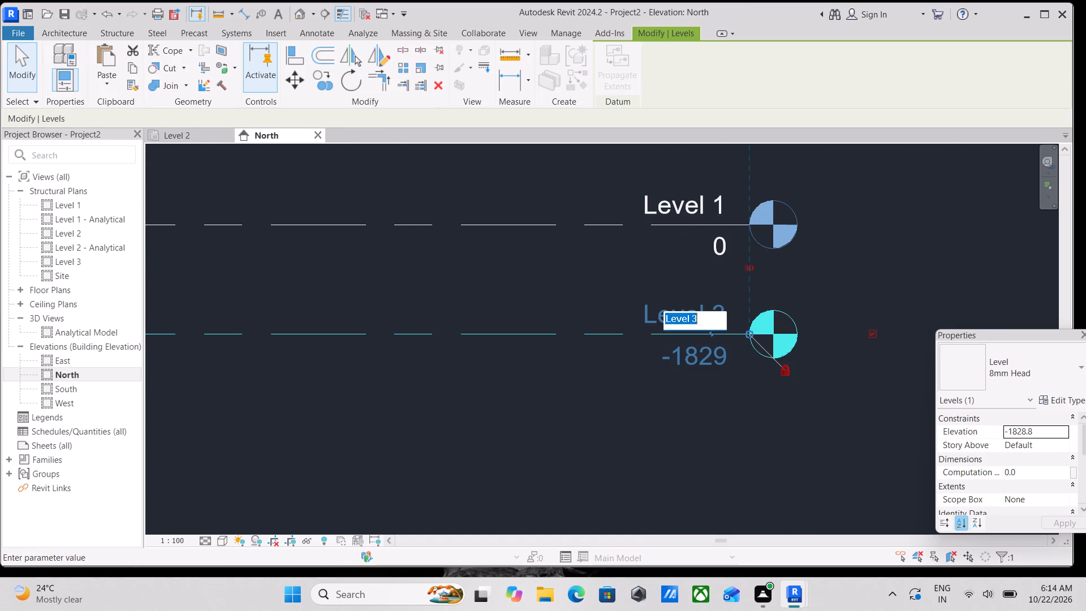
key("BackSpace")
key("t")
type("OP")
key("space")
type("O")
type("F F")
type("OOTI")
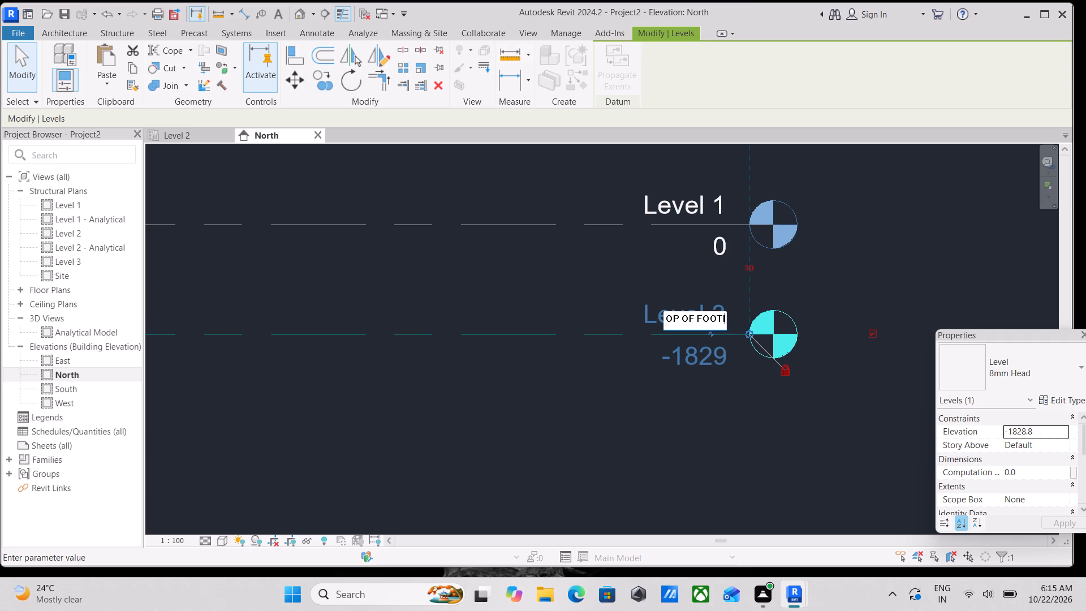
type("NG")
key("Return")
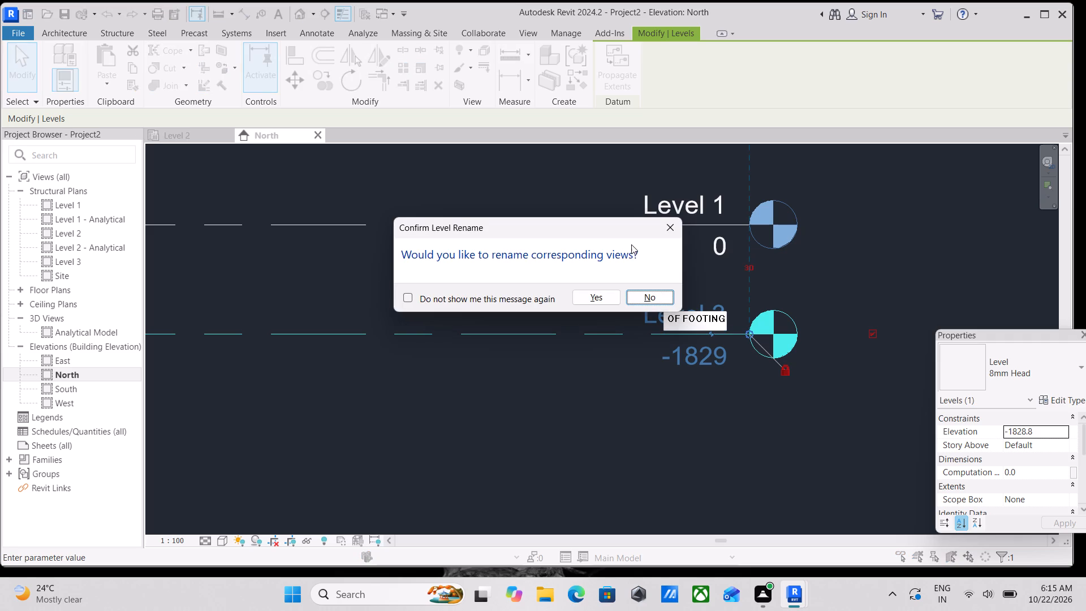
left_click(593, 295)
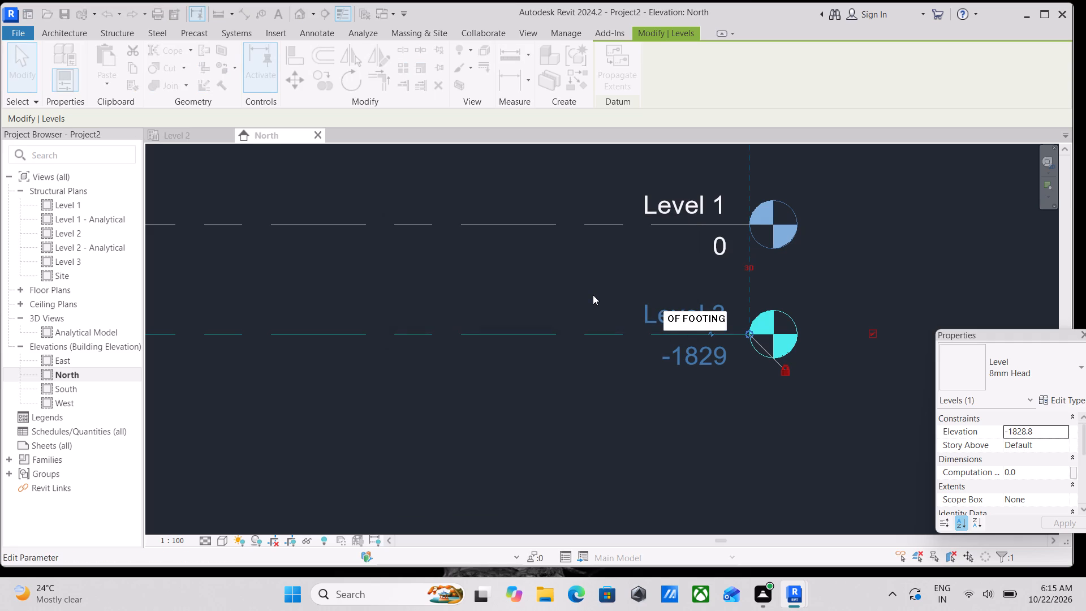
Rename Level 1 as GROUND LEVEL and rename its corresponding views too.
triple_click(698, 201)
left_click(698, 201)
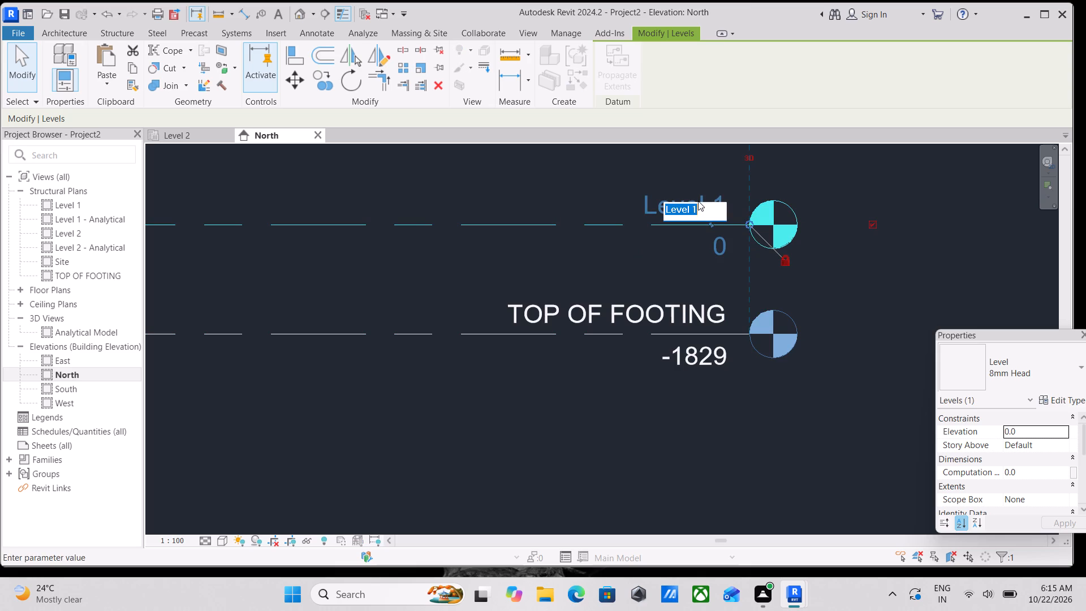
type("GROU")
type("ND")
key("space")
type("LEVEL")
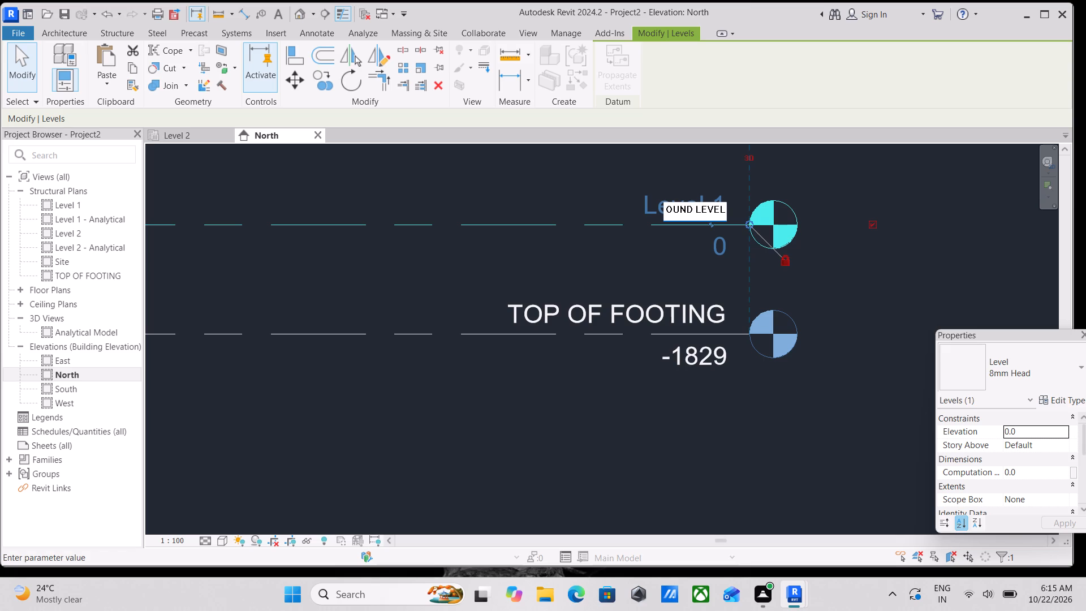
key("Return")
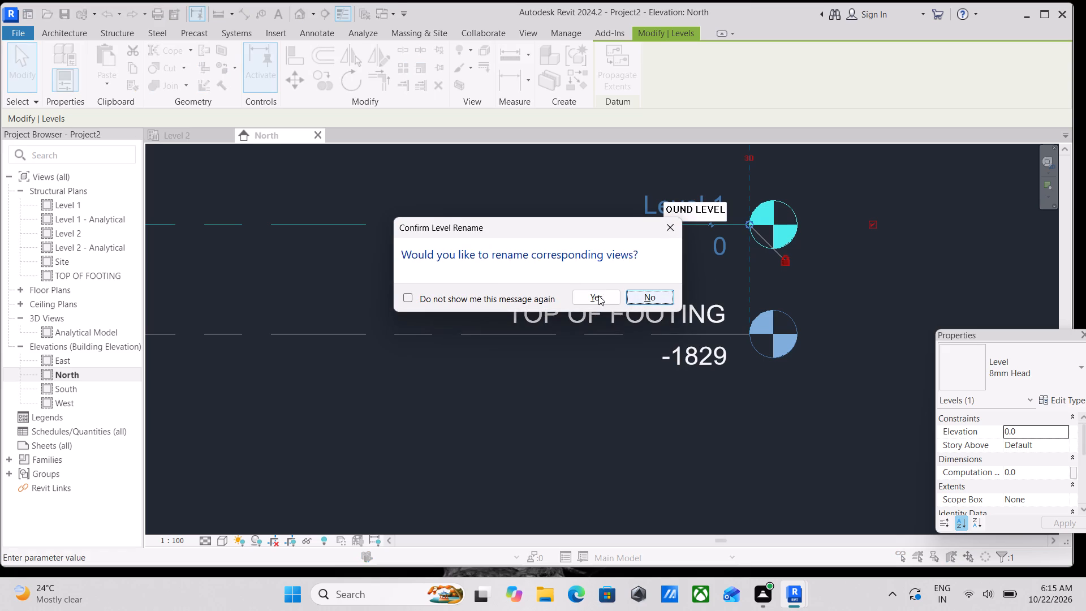
left_click(598, 295)
Rename Level 2 as FIRST FLOOR and rename its corresponding views too.
scroll(602, 296, "down", 7)
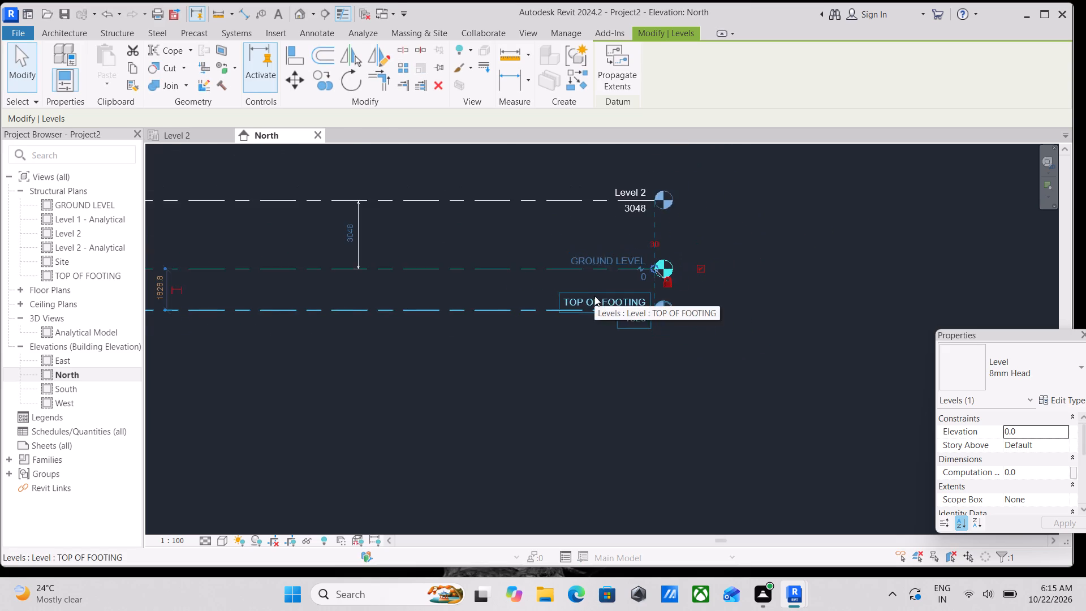
scroll(594, 296, "down", 1)
middle_click_drag(594, 296, 640, 384)
scroll(640, 384, "up", 2)
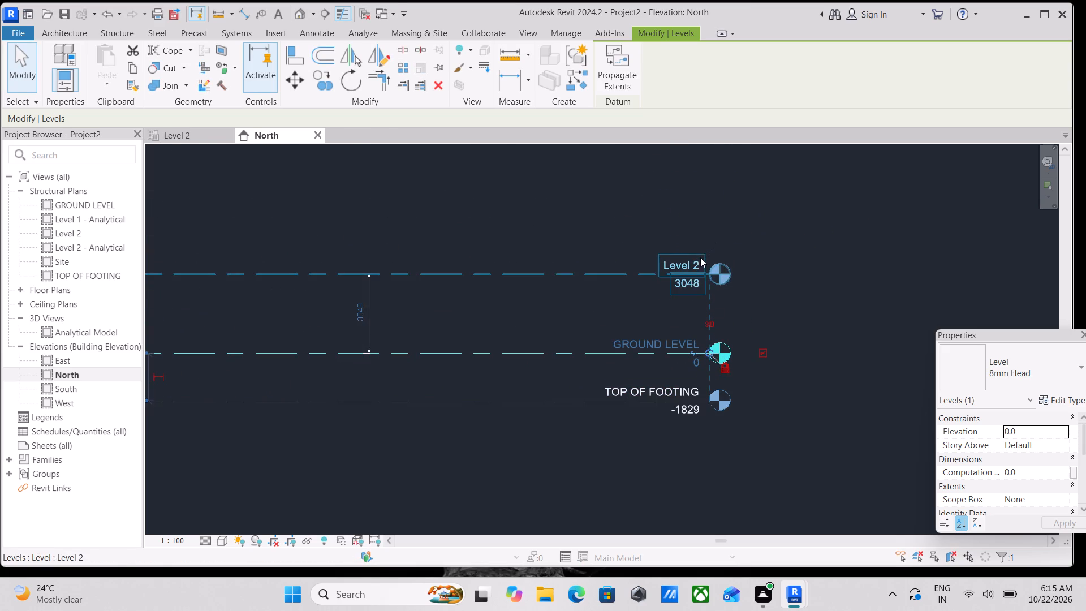
double_click(700, 257)
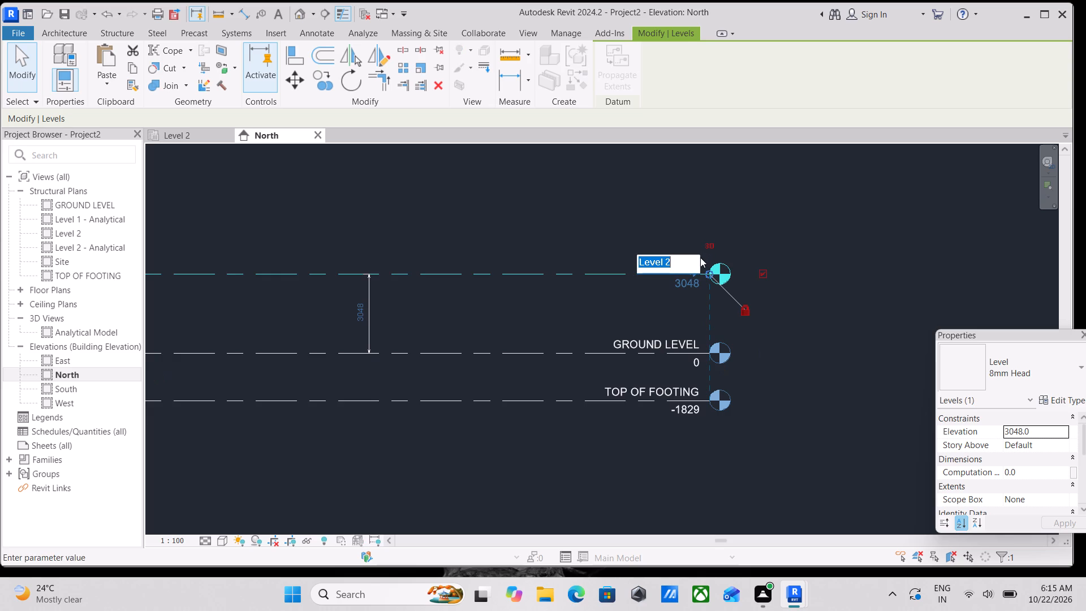
type("FIR")
type("ST")
key("space")
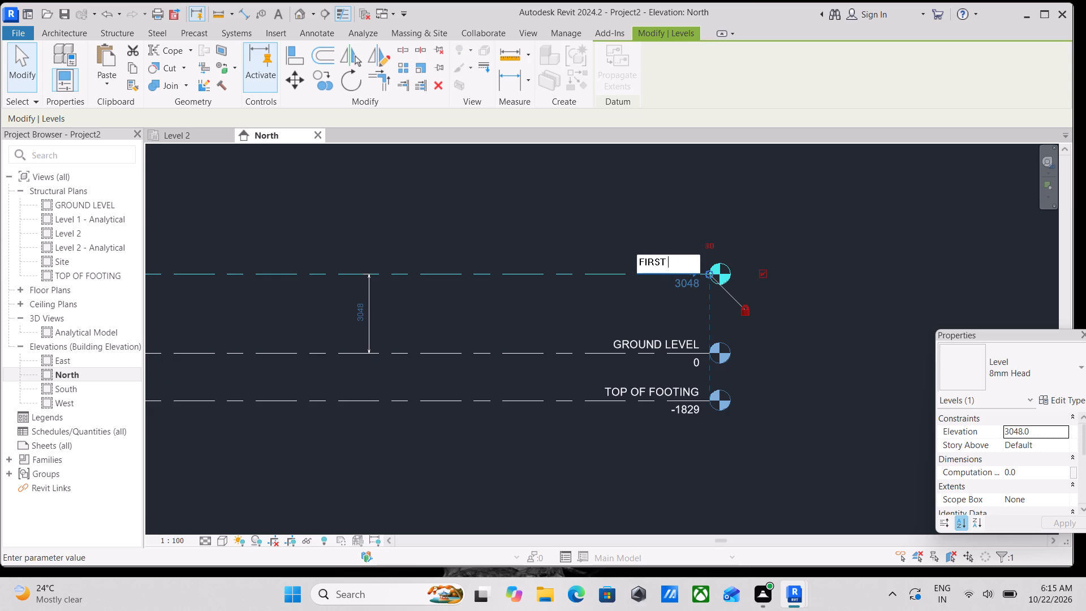
type("FLOOR")
key("Return")
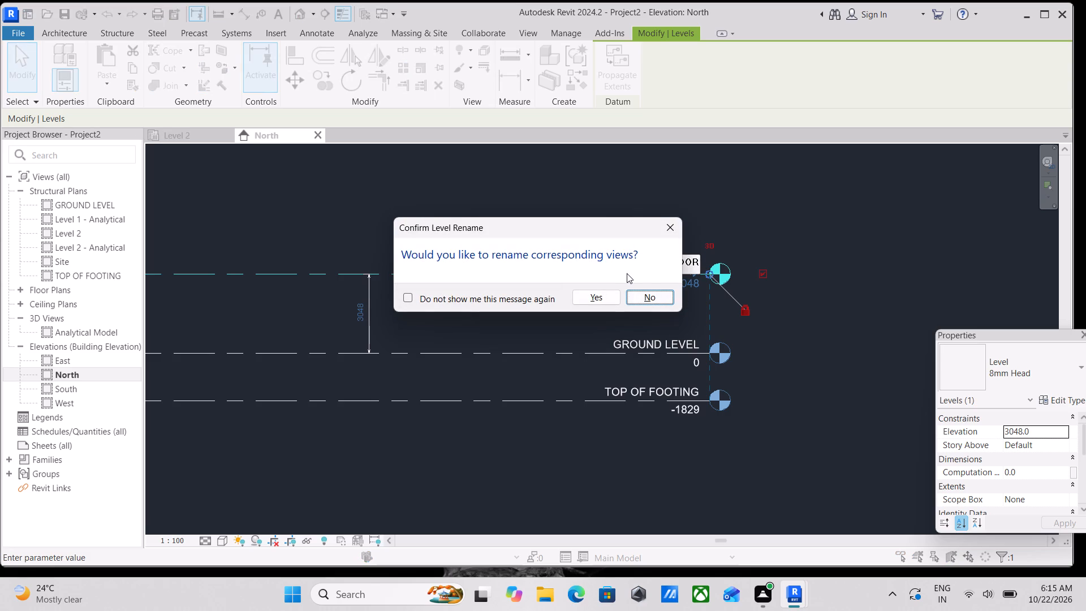
left_click(604, 295)
Add two levels above FIRST FLOOR by picking existing levels with a 10' offset, each one storey above the last.
scroll(604, 296, "down", 2)
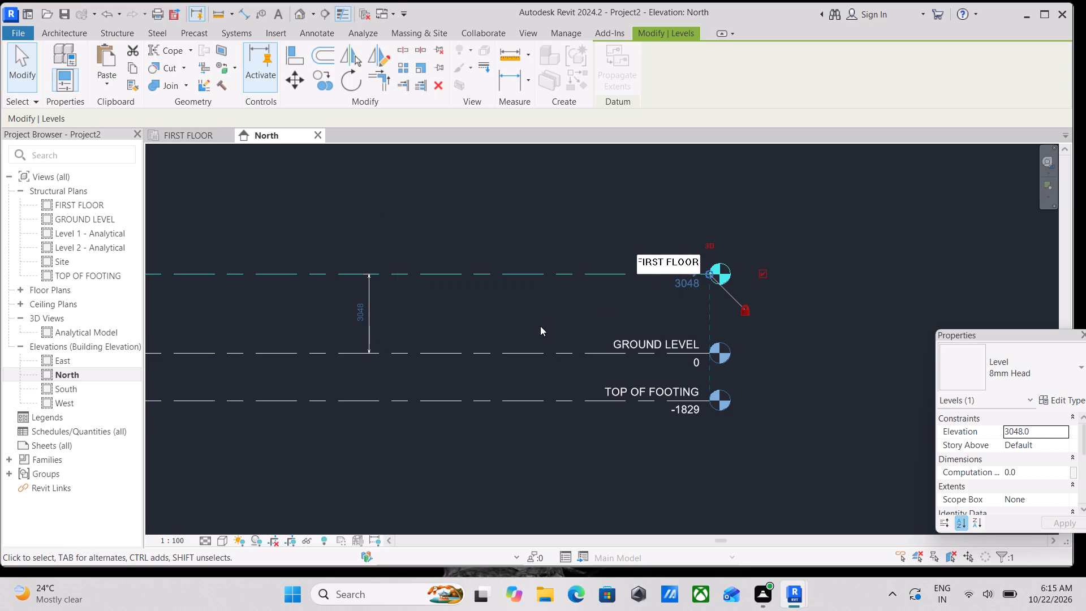
scroll(540, 326, "down", 4)
scroll(515, 242, "up", 3)
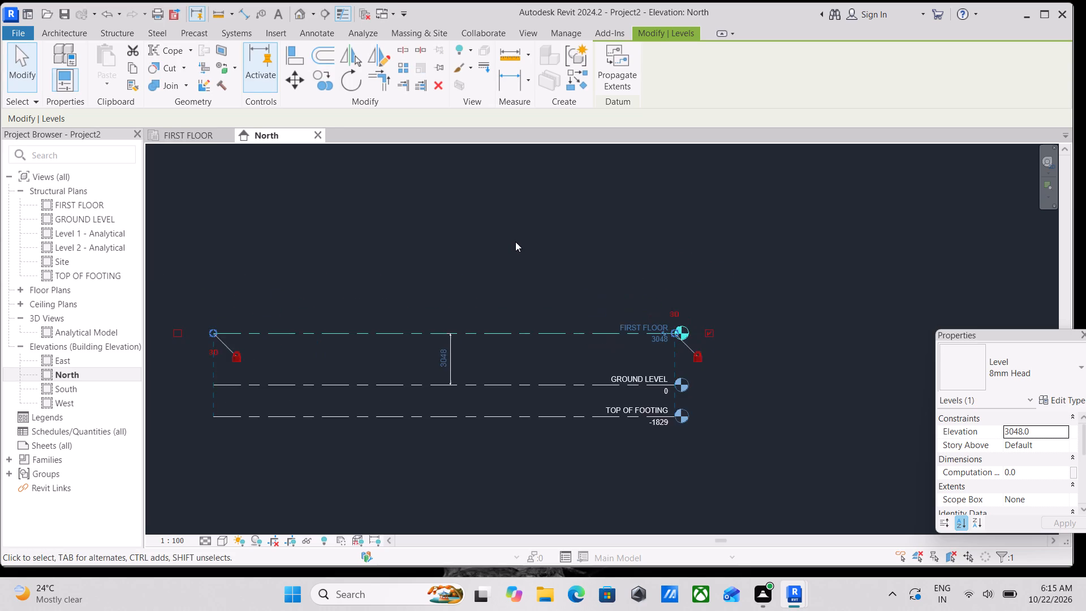
scroll(516, 265, "up", 4)
key("Escape")
type("LL")
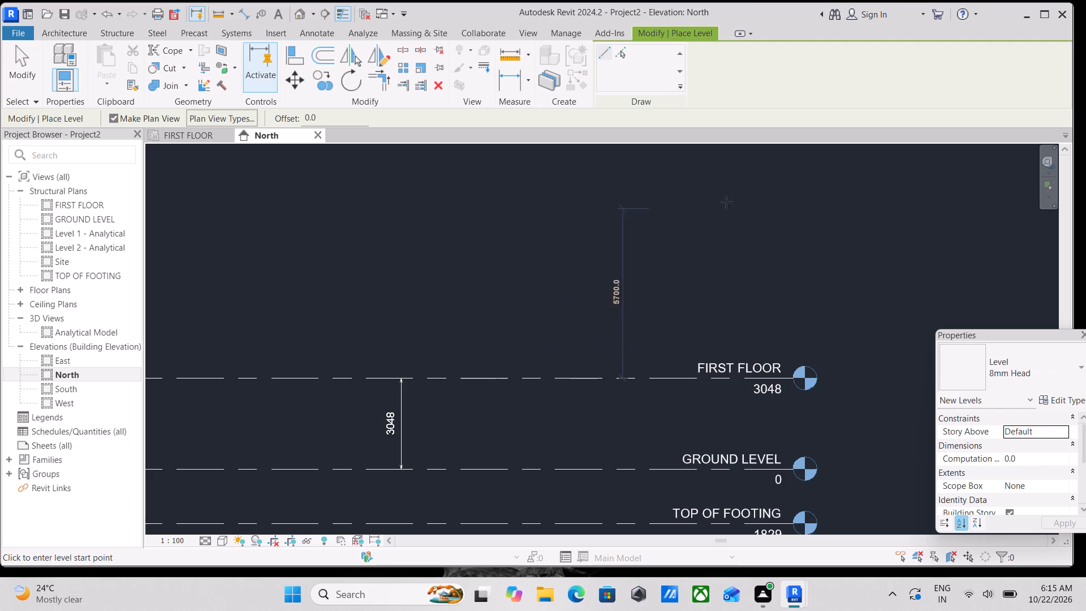
left_click(622, 50)
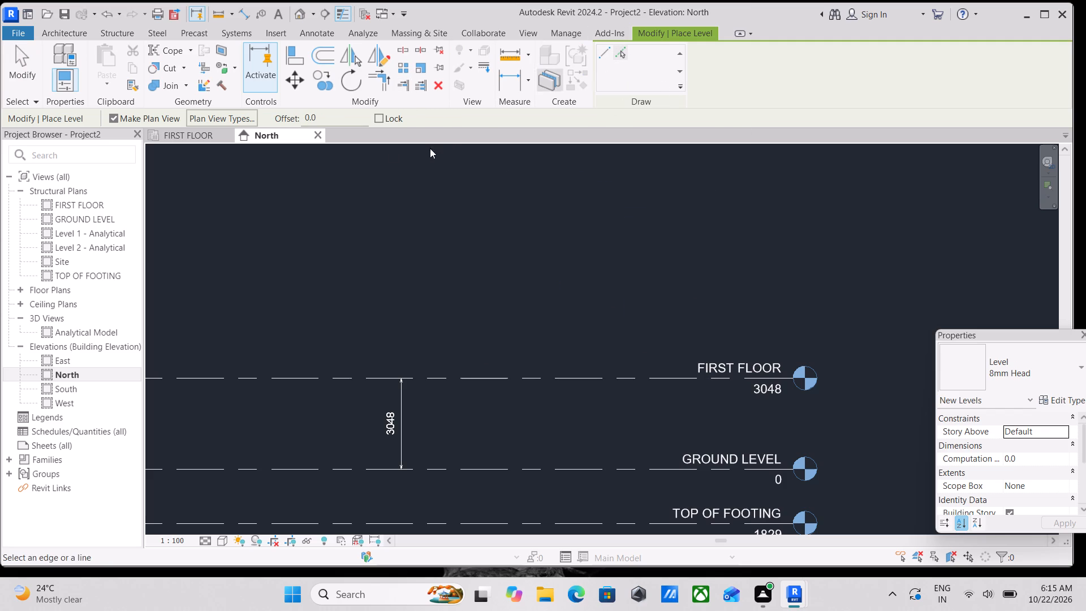
left_click_drag(322, 118, 233, 123)
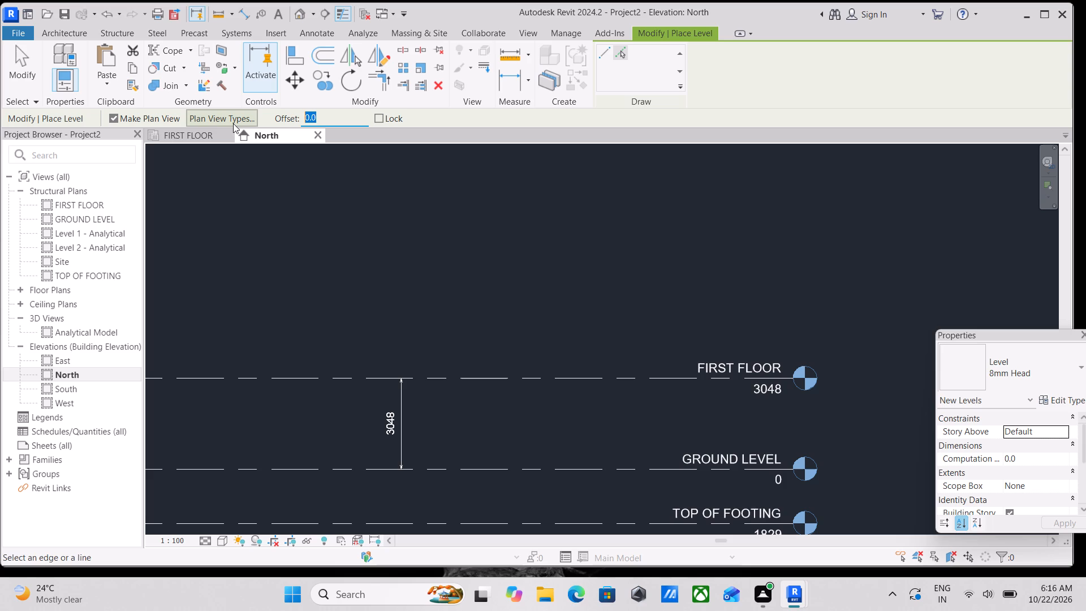
type("10")
key("apostrophe")
left_click(538, 377)
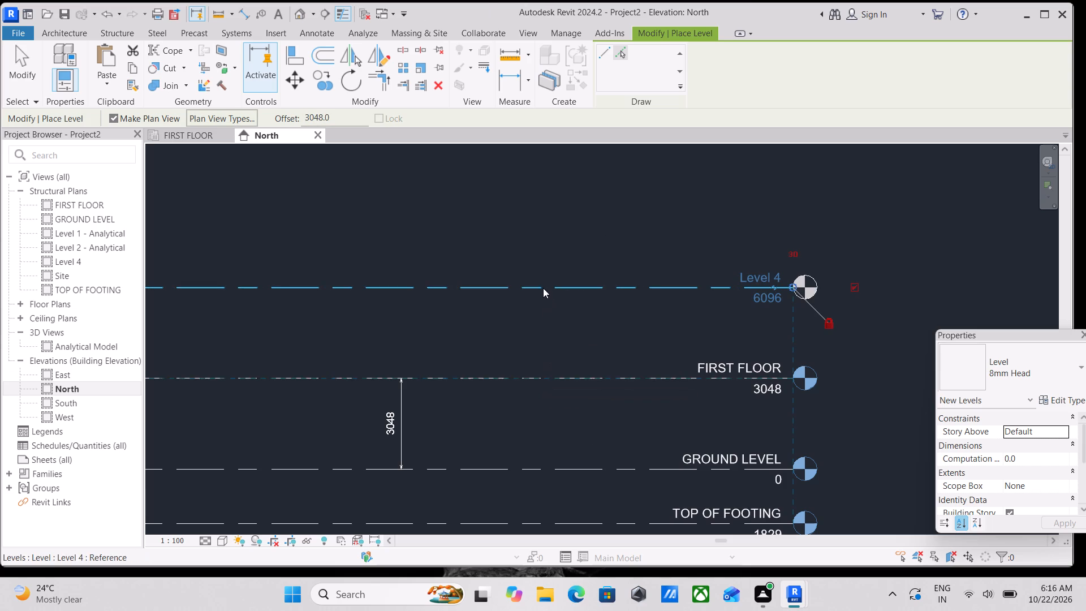
left_click(541, 286)
scroll(587, 233, "down", 3)
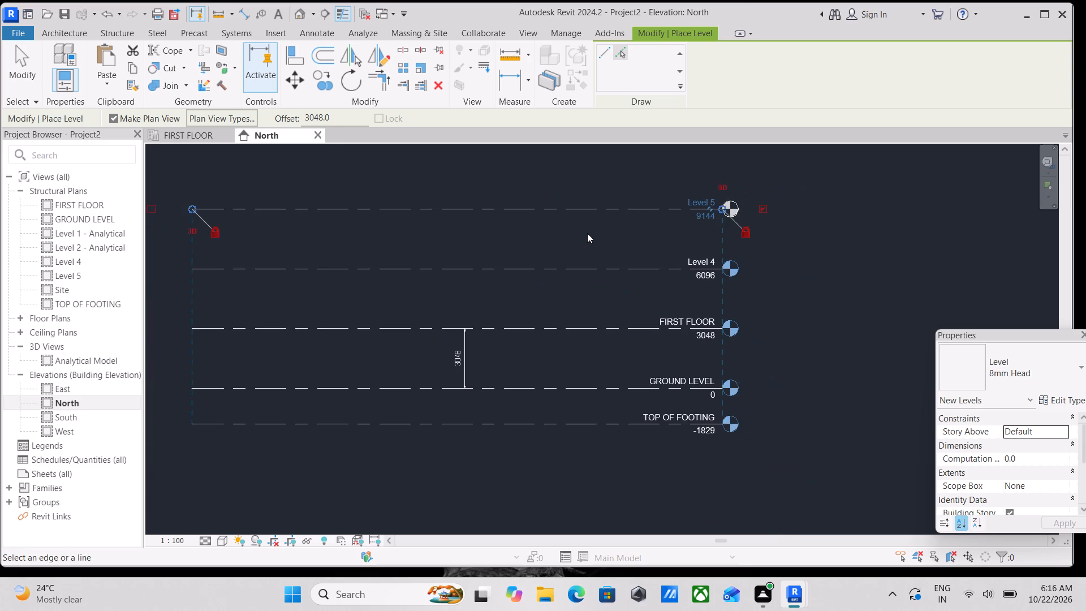
middle_click_drag(589, 236, 580, 282)
scroll(580, 282, "up", 1)
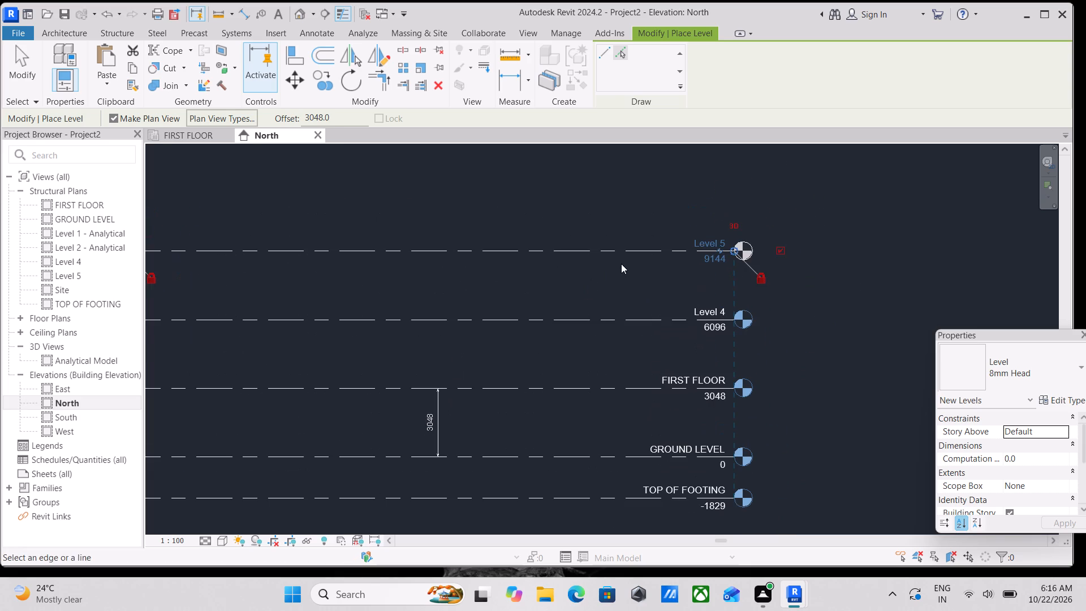
key("Escape")
scroll(744, 321, "down", 1)
key("Escape")
scroll(743, 320, "up", 2)
key("Escape")
scroll(717, 300, "down", 1)
scroll(712, 312, "up", 2)
key("Escape")
Rename Level 4 as 2ND FLOOR and rename its corresponding views too.
scroll(709, 316, "up", 2)
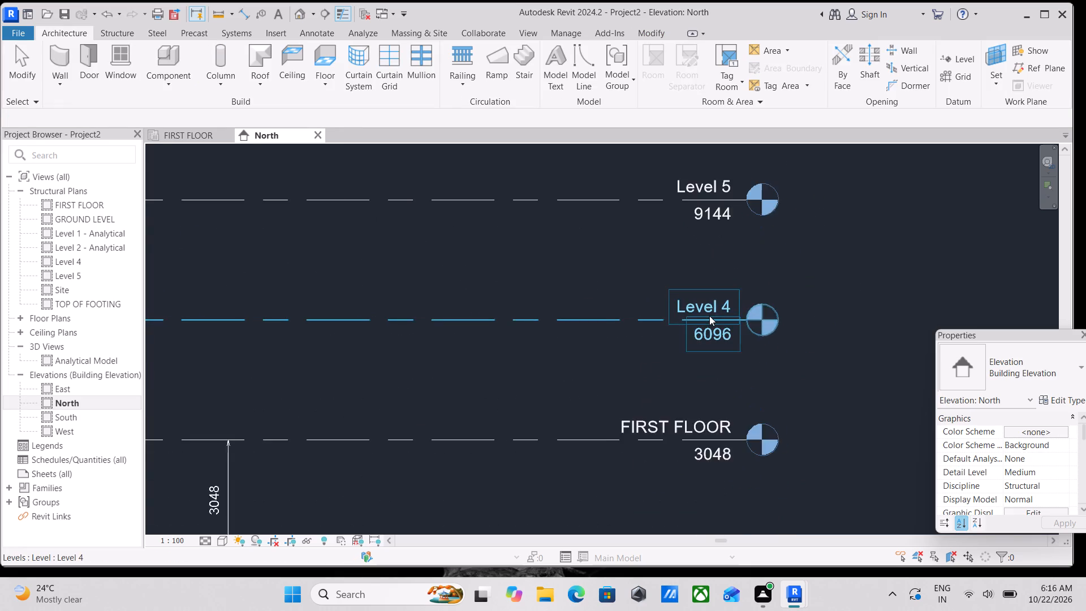
scroll(709, 316, "up", 4)
double_click(711, 303)
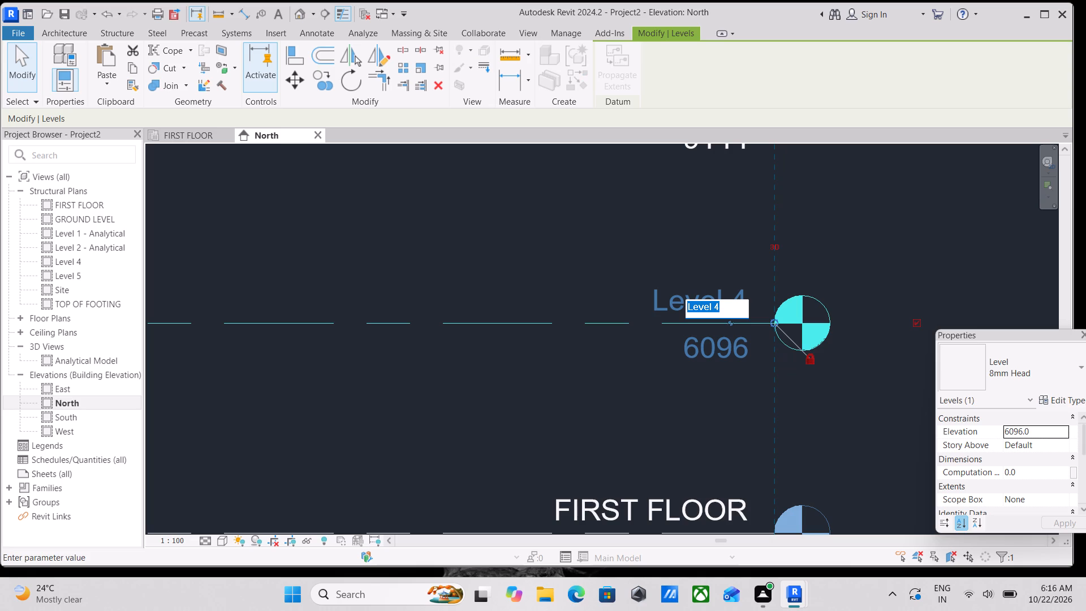
type("2N")
type("D")
key("space")
type("FLOOR")
key("Return")
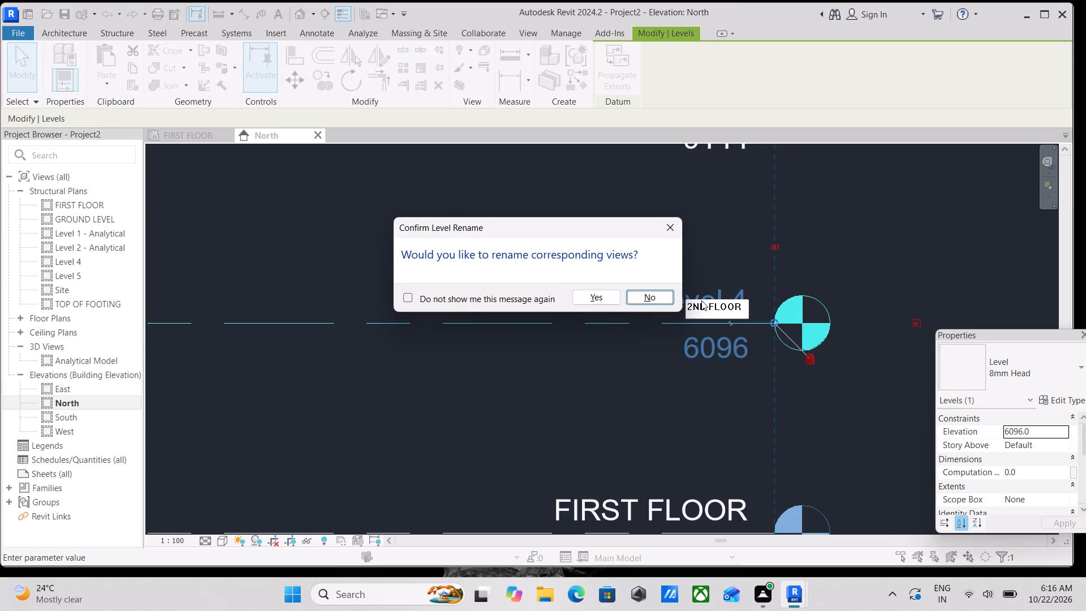
left_click(591, 299)
Rename Level 5 as 3RD FLOOR and rename its corresponding views too.
scroll(548, 226, "down", 2)
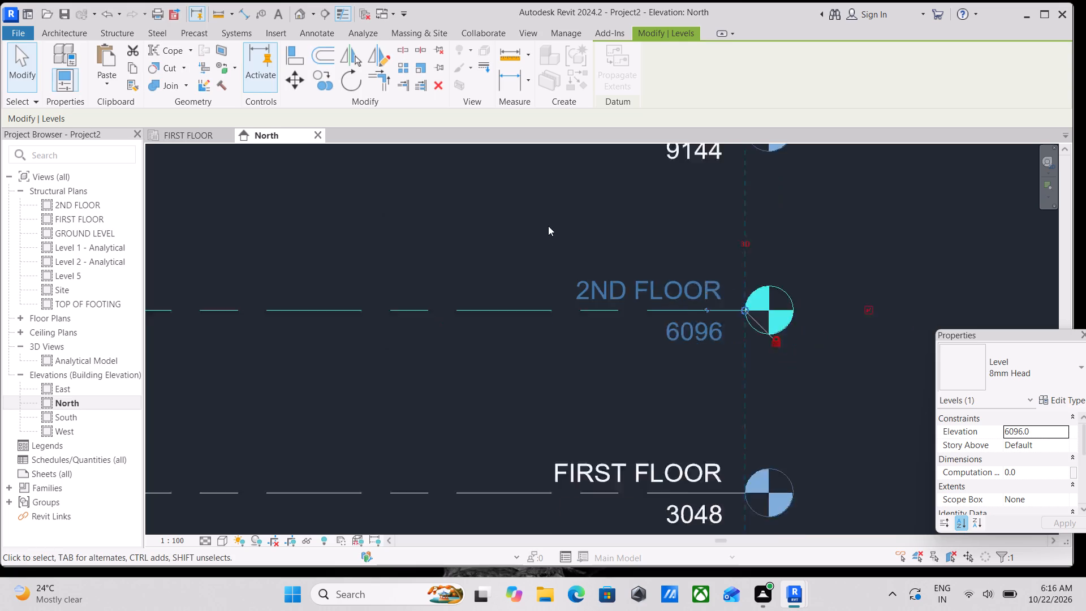
scroll(548, 226, "down", 1)
middle_click_drag(584, 268, 689, 501)
scroll(689, 501, "up", 1)
scroll(785, 327, "up", 2)
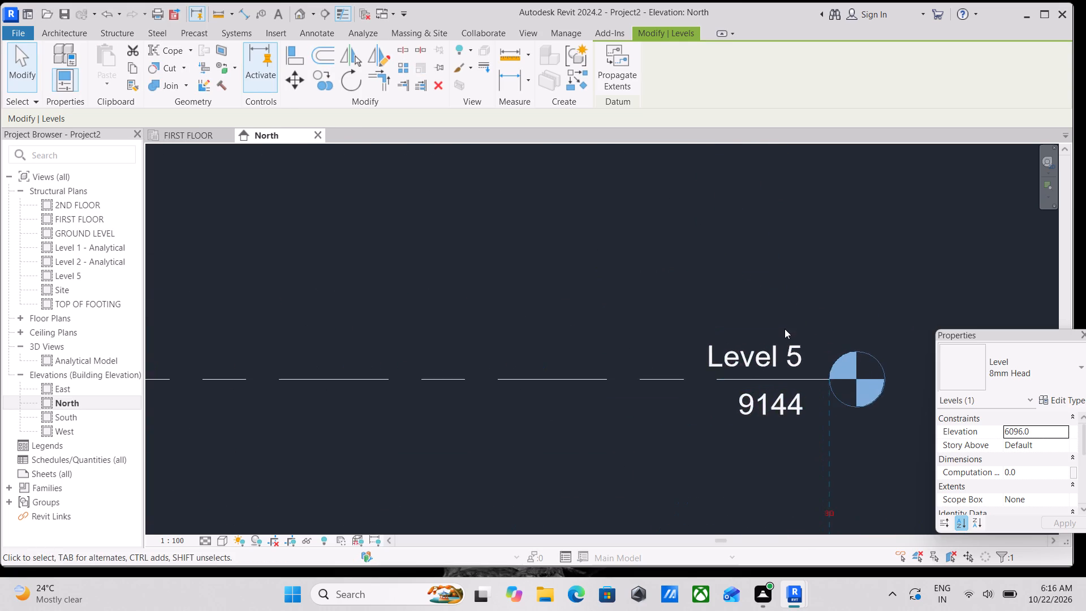
scroll(785, 329, "up", 3)
double_click(759, 359)
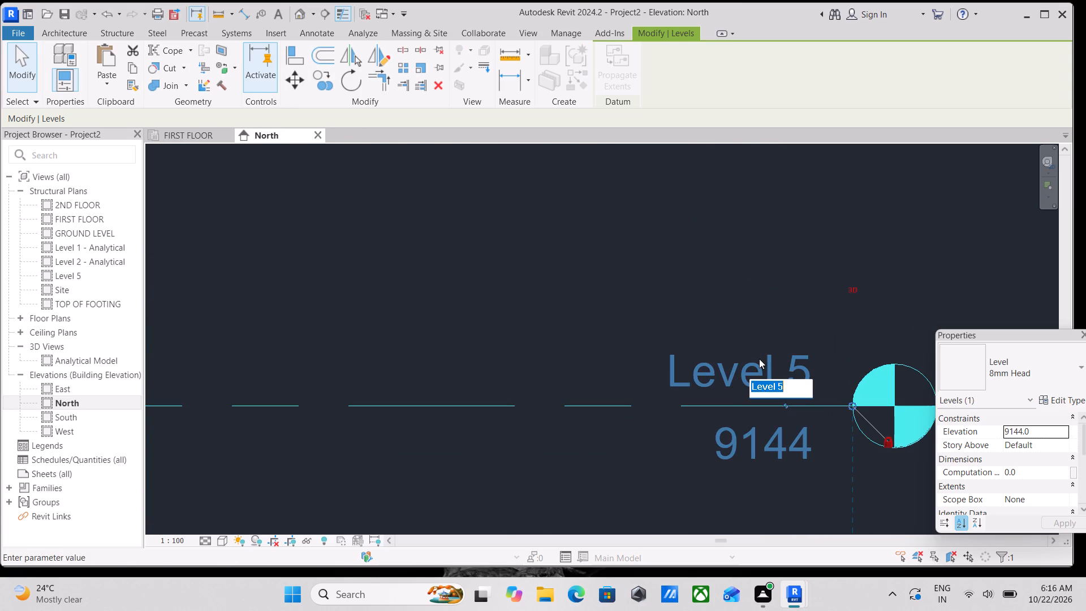
key("3")
key("r")
key("d")
key("space")
type("FLOO")
key("BackSpace")
key("BackSpace")
type("OOR")
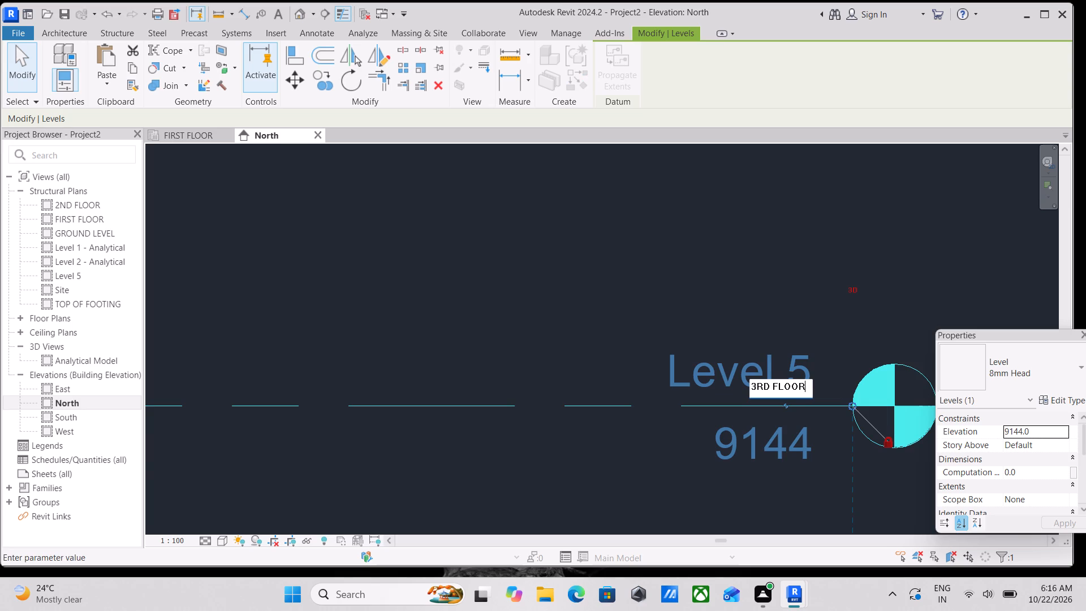
key("Return")
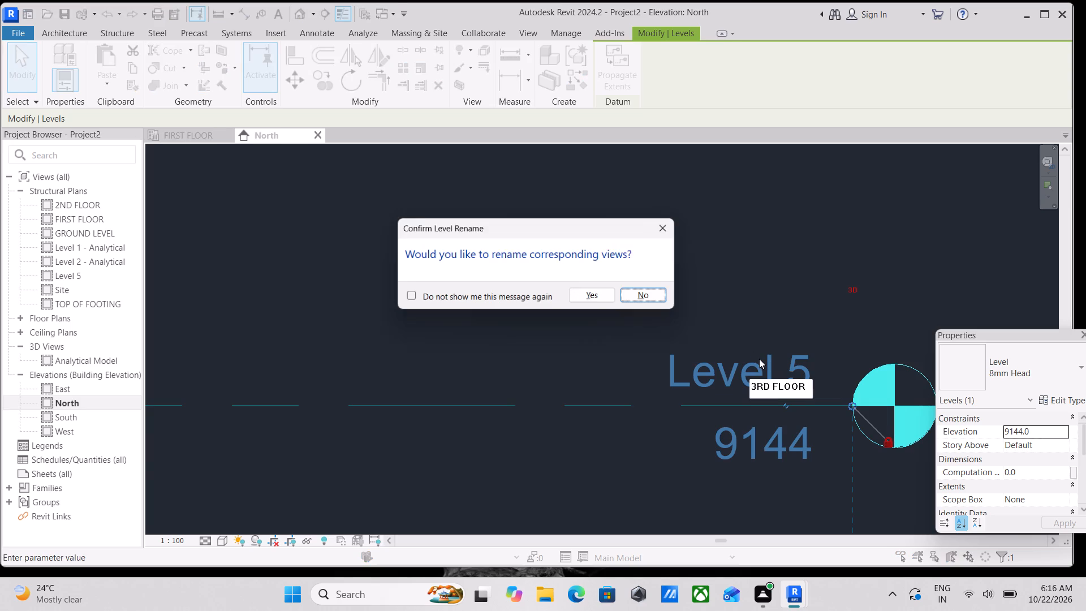
left_click(591, 295)
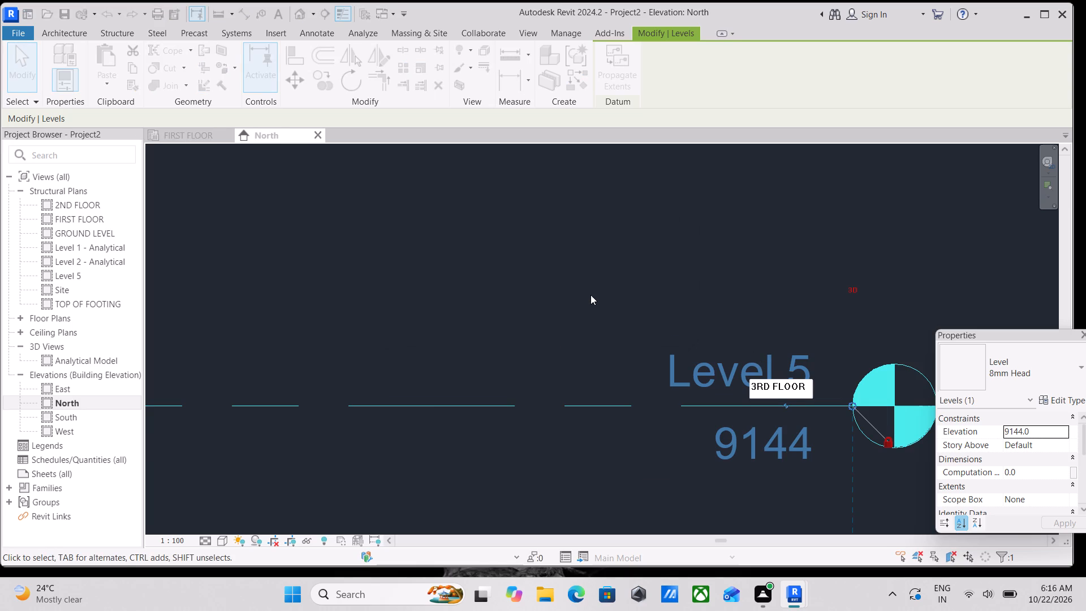
Delete the dimension between GROUND LEVEL and FIRST FLOOR in the North elevation.
scroll(591, 296, "down", 12)
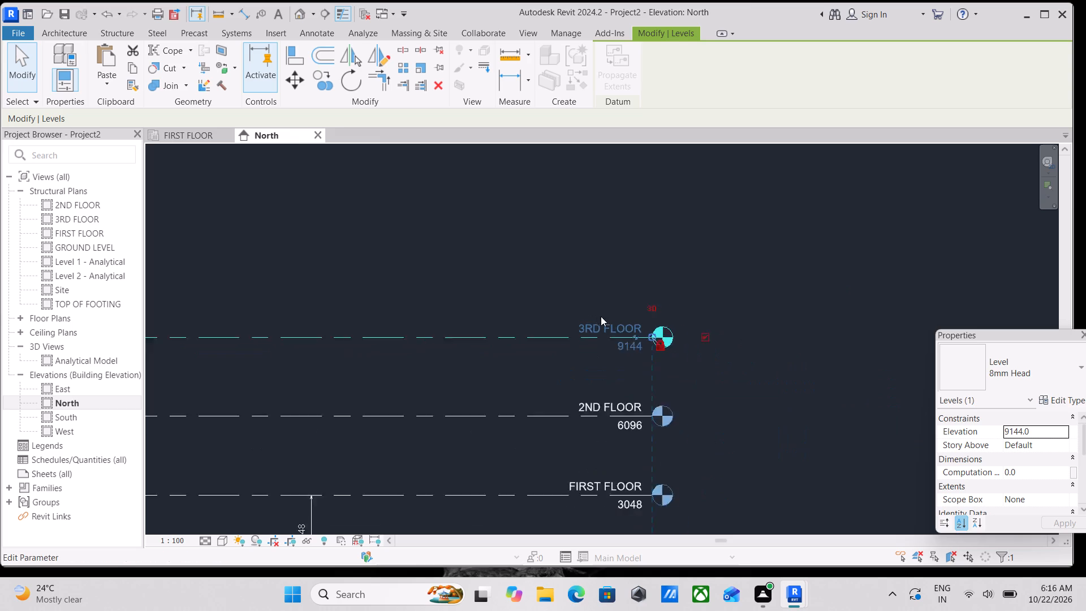
scroll(601, 316, "down", 2)
scroll(674, 382, "down", 2)
middle_click_drag(695, 395, 730, 419)
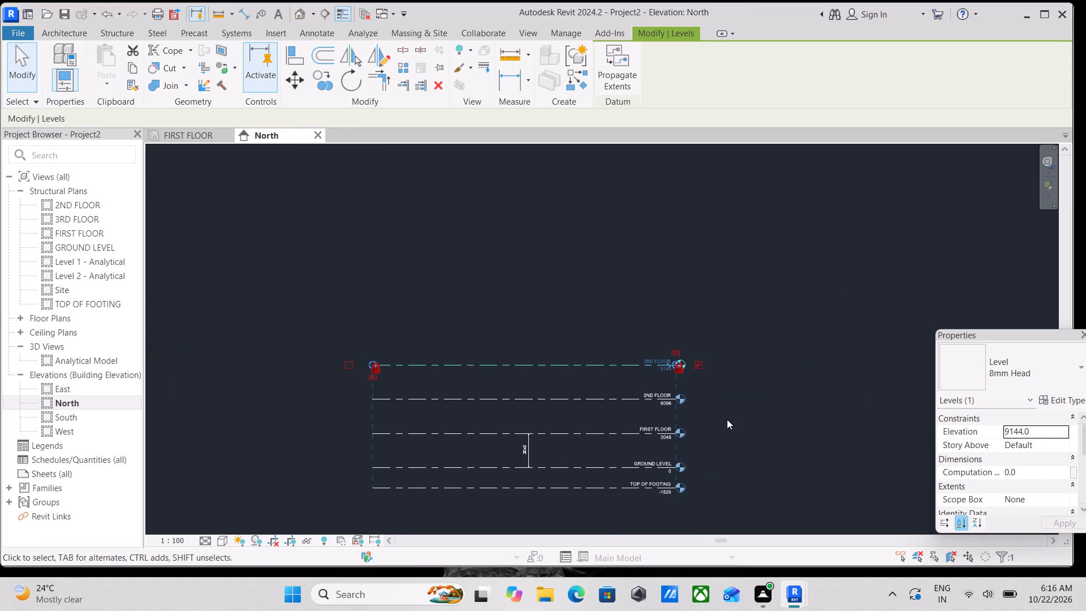
scroll(628, 407, "up", 3)
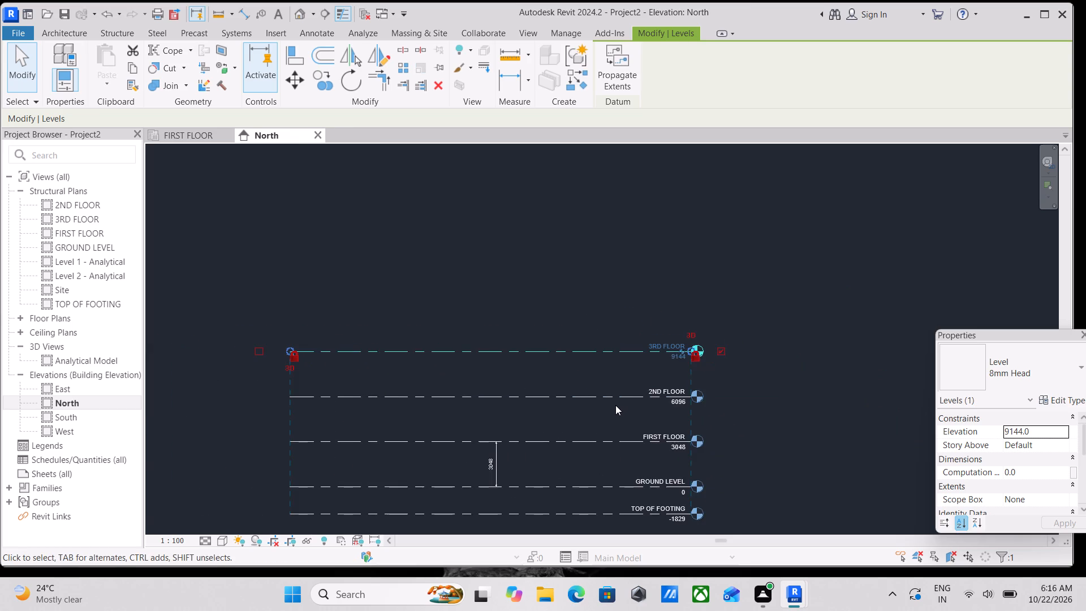
scroll(615, 405, "up", 2)
scroll(615, 405, "down", 2)
middle_click_drag(615, 405, 627, 259)
scroll(542, 365, "up", 2)
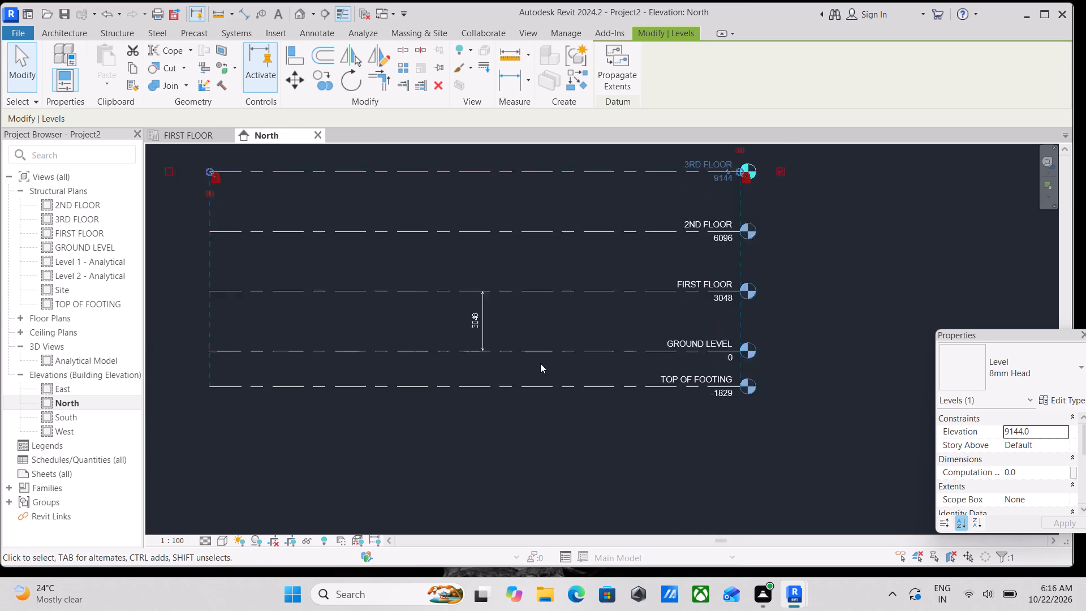
key("Escape")
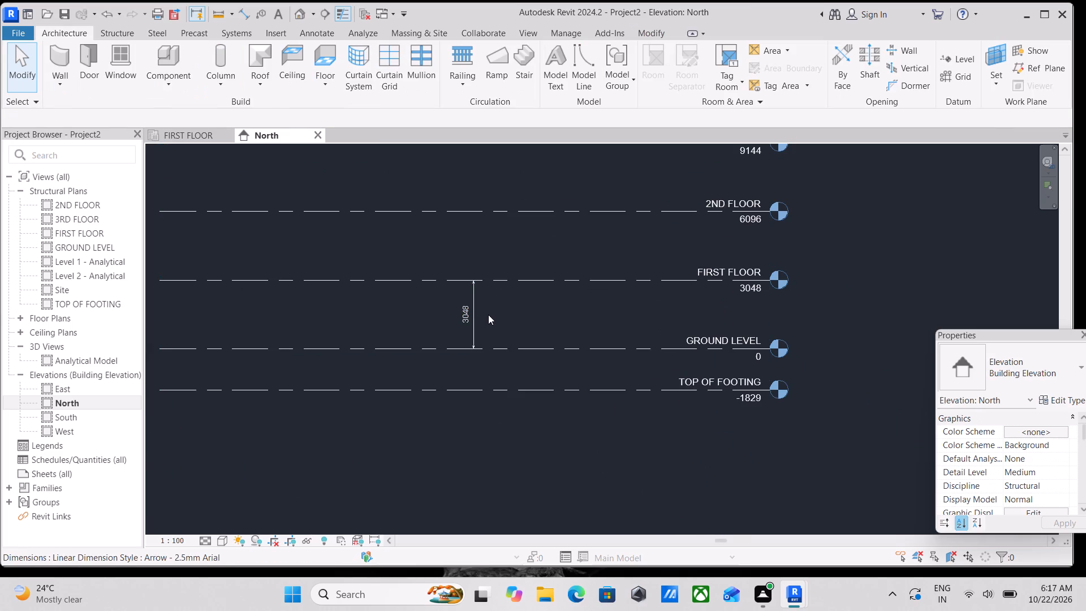
right_click(475, 317)
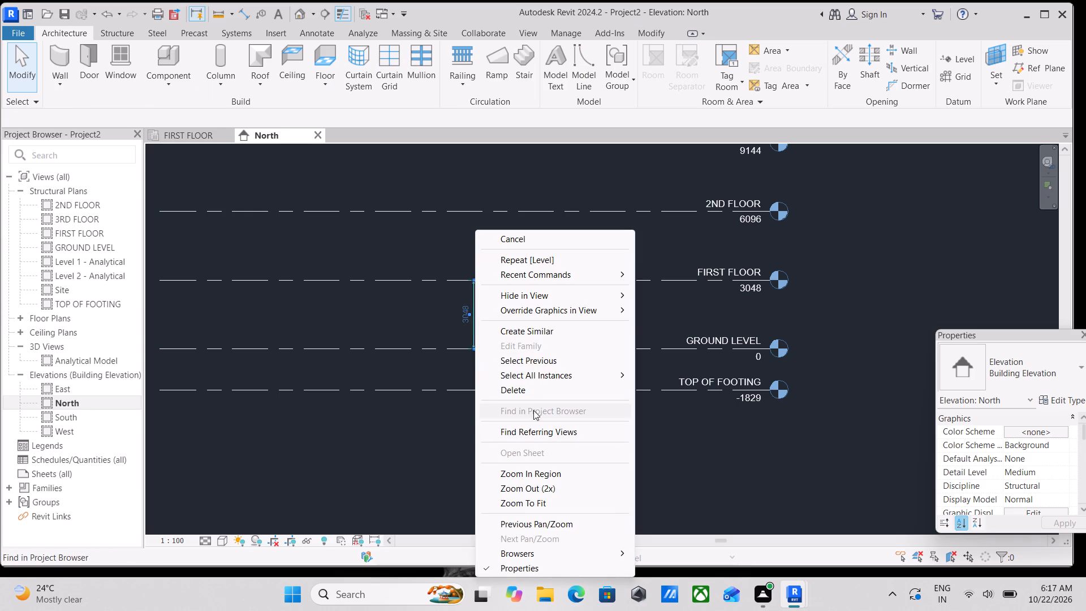
left_click(531, 393)
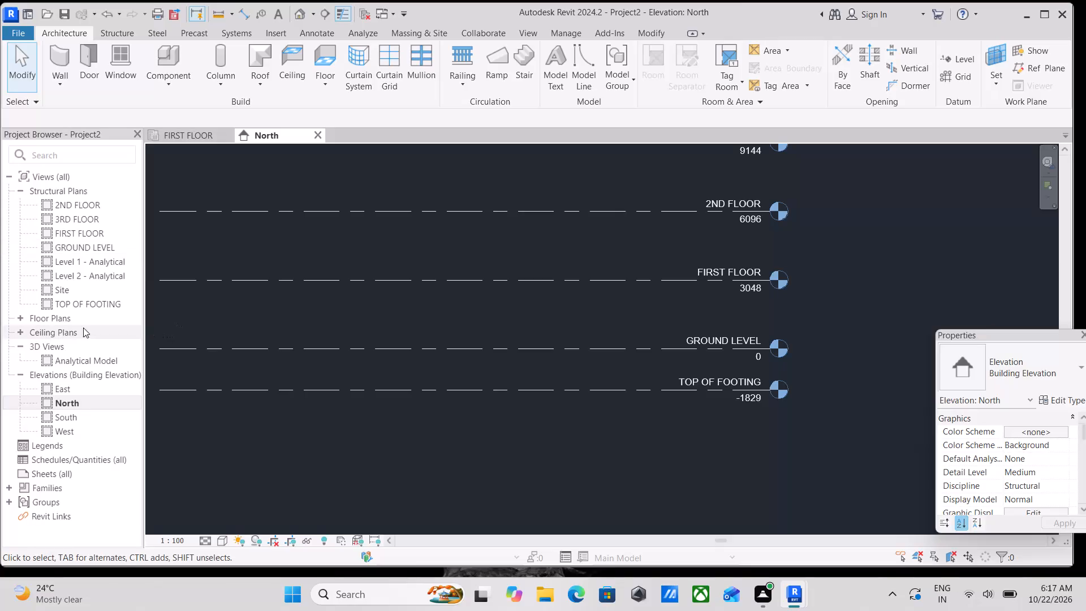
Open the TOP OF FOOTING structural plan and draw the first vertical grid line, between the West and North elevation markers.
double_click(79, 303)
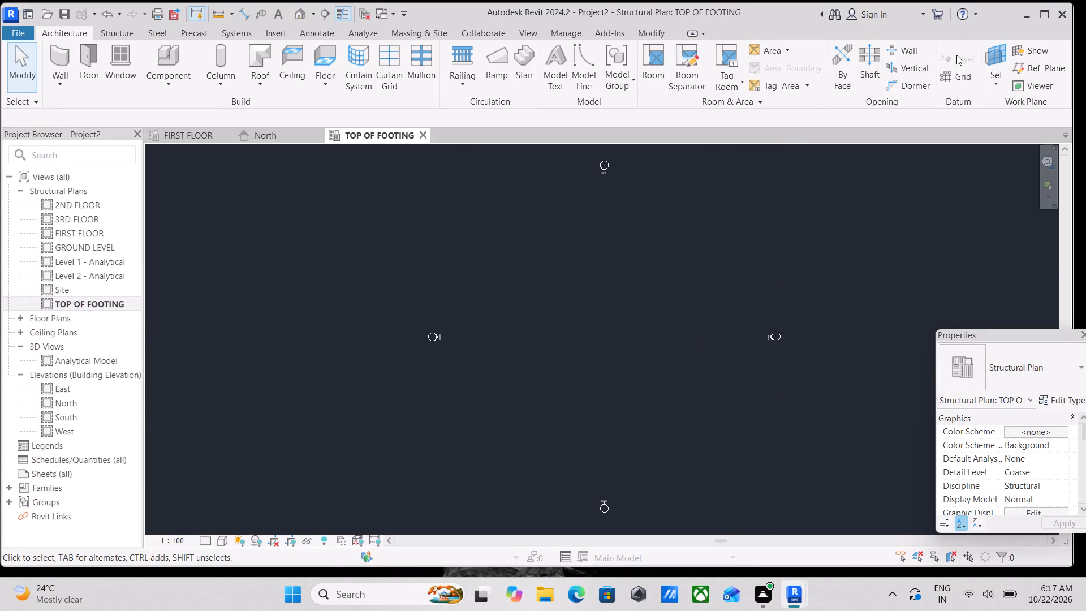
left_click(946, 68)
left_click(946, 78)
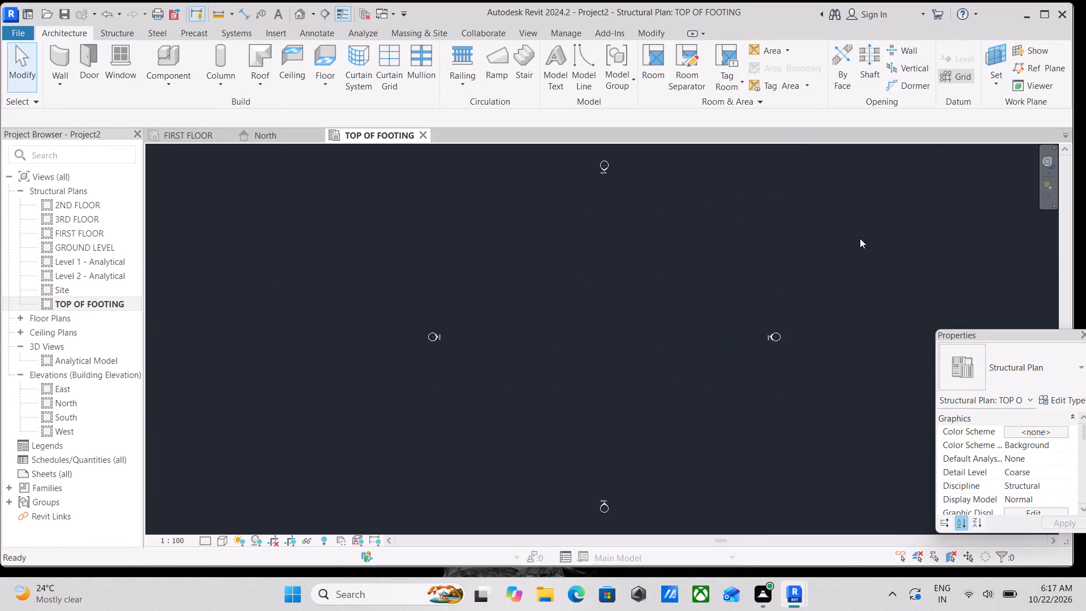
scroll(562, 386, "up", 2)
scroll(520, 369, "up", 1)
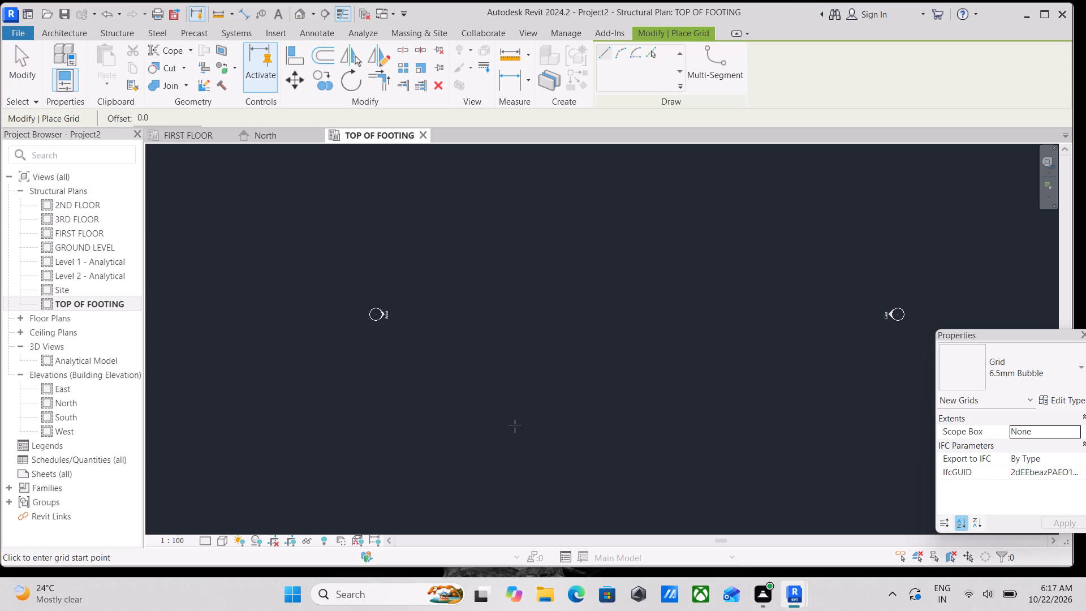
left_click(515, 426)
middle_click_drag(535, 244, 518, 402)
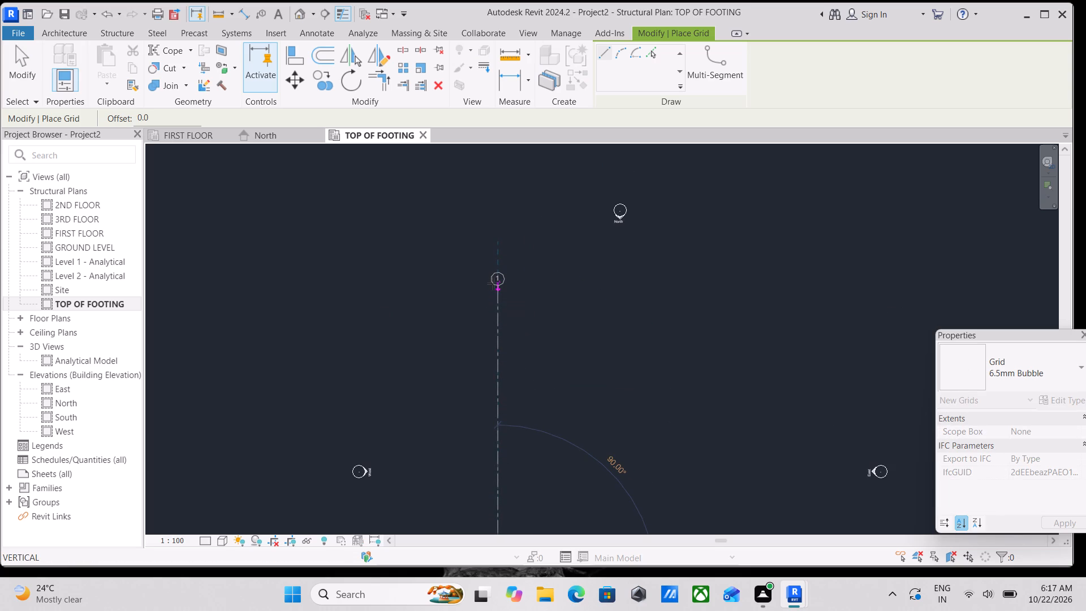
left_click(493, 283)
scroll(496, 308, "up", 3)
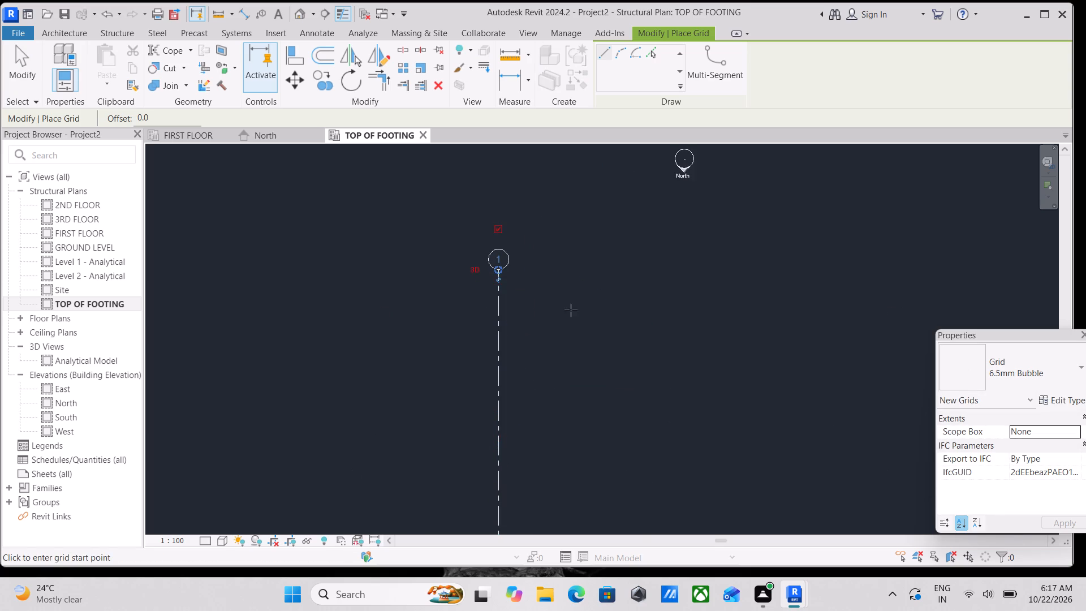
key("Escape")
scroll(572, 309, "up", 3)
key("Escape")
scroll(468, 292, "down", 4)
middle_click_drag(468, 292, 370, 291)
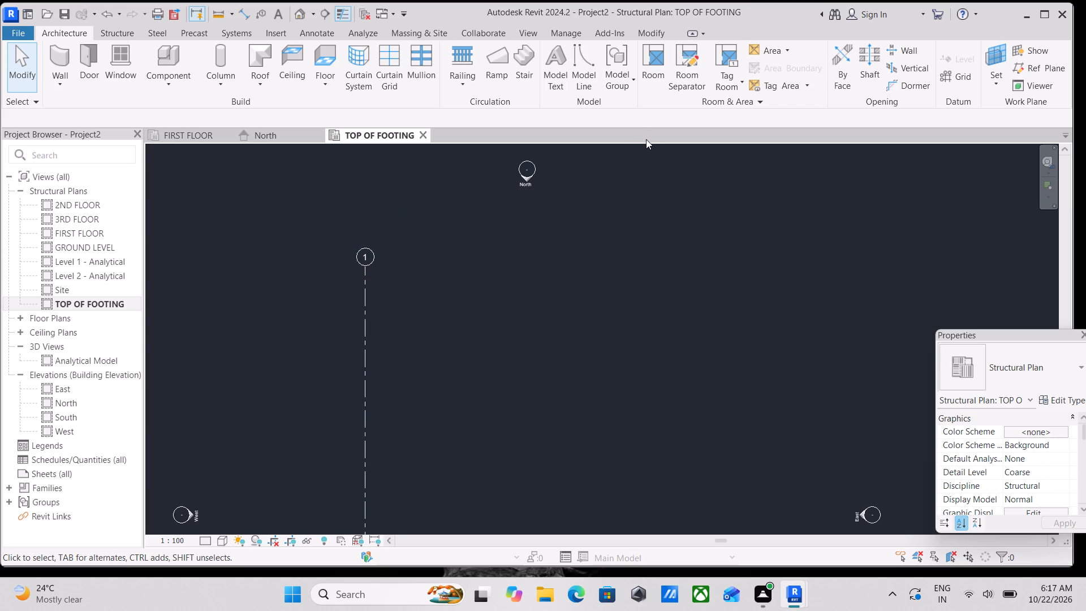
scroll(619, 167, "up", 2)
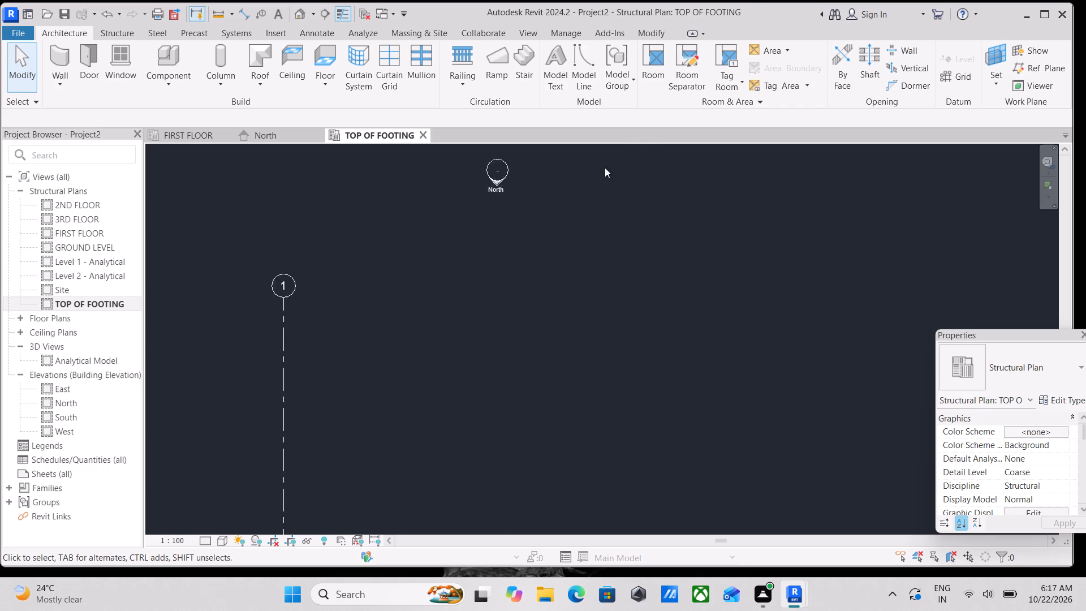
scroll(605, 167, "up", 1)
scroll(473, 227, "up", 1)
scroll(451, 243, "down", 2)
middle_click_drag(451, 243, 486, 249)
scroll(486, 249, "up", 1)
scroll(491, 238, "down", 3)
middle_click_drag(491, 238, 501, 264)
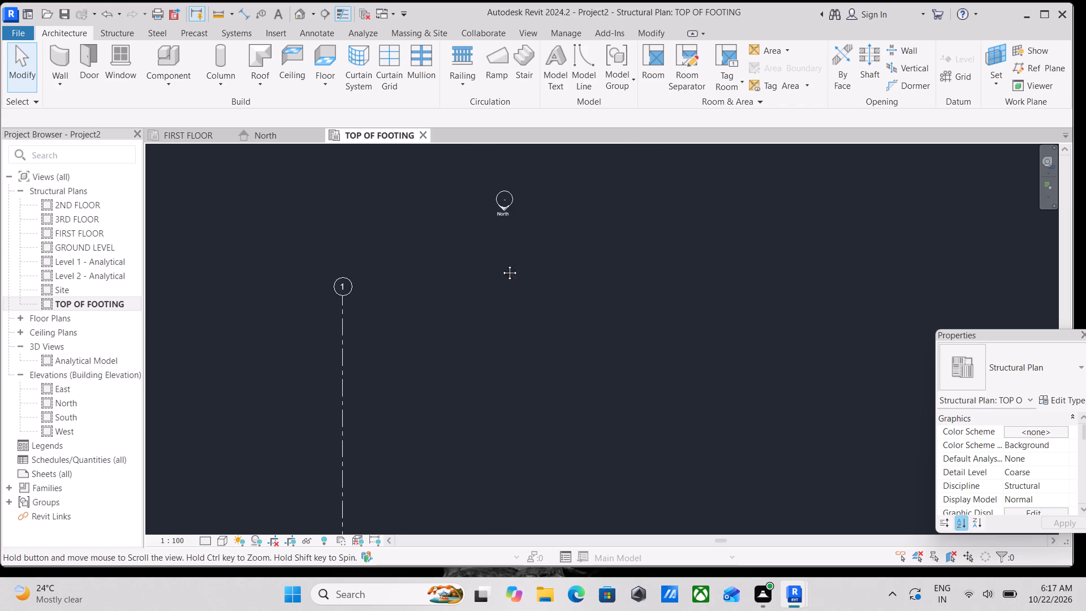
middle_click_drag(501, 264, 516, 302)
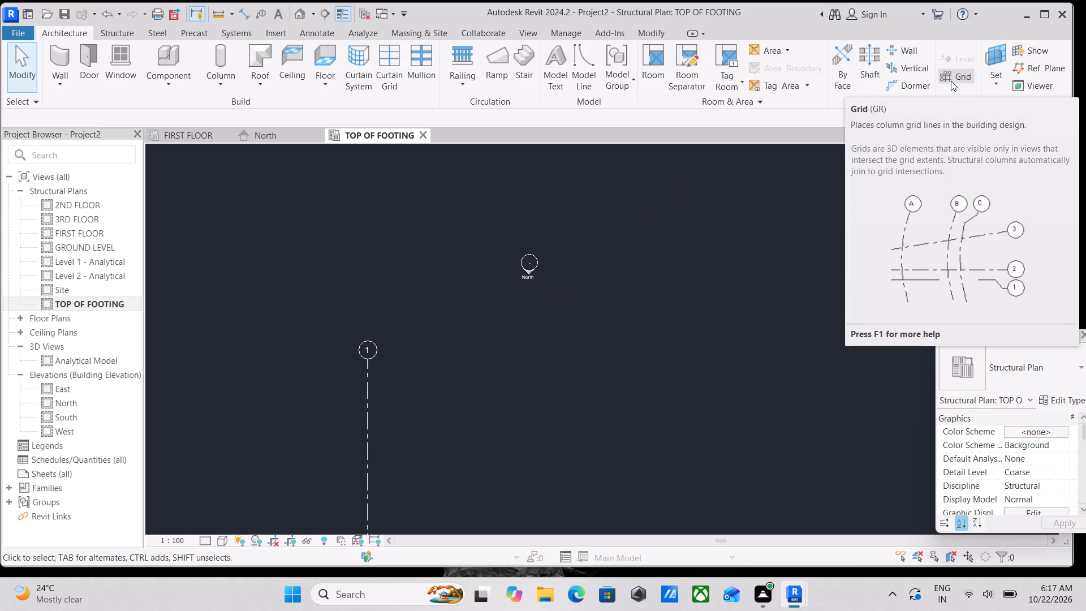
Add five vertical grids, 2 to 6, by picking each preceding grid line with a 4000 mm offset to the east.
left_click(949, 78)
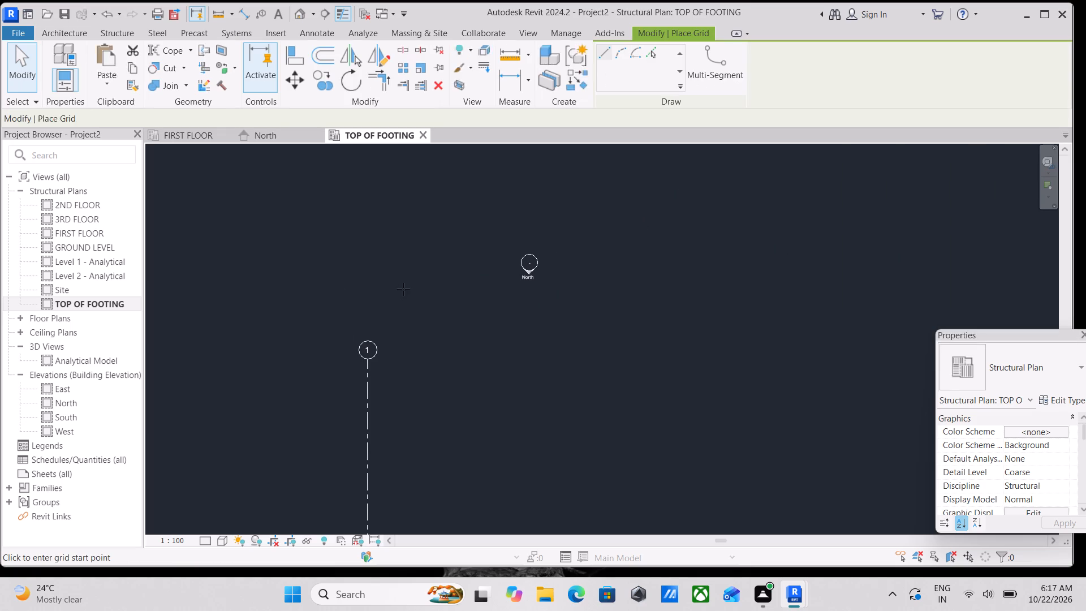
left_click_drag(173, 117, 170, 117)
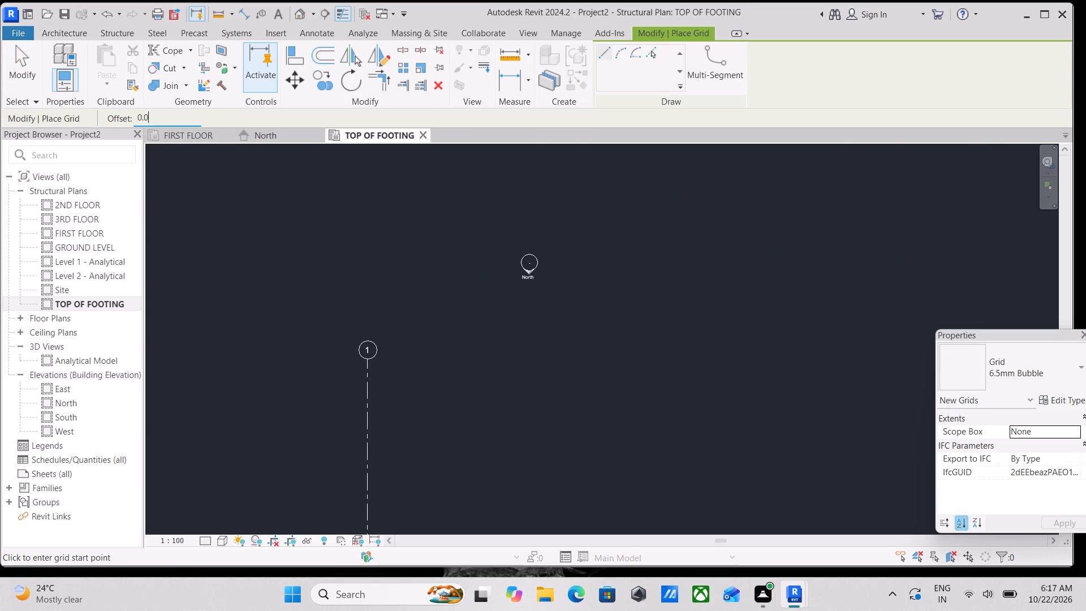
left_click_drag(170, 117, 107, 119)
key("3")
key("BackSpace")
type("400")
key("0")
type("MM")
key("Return")
left_click(654, 54)
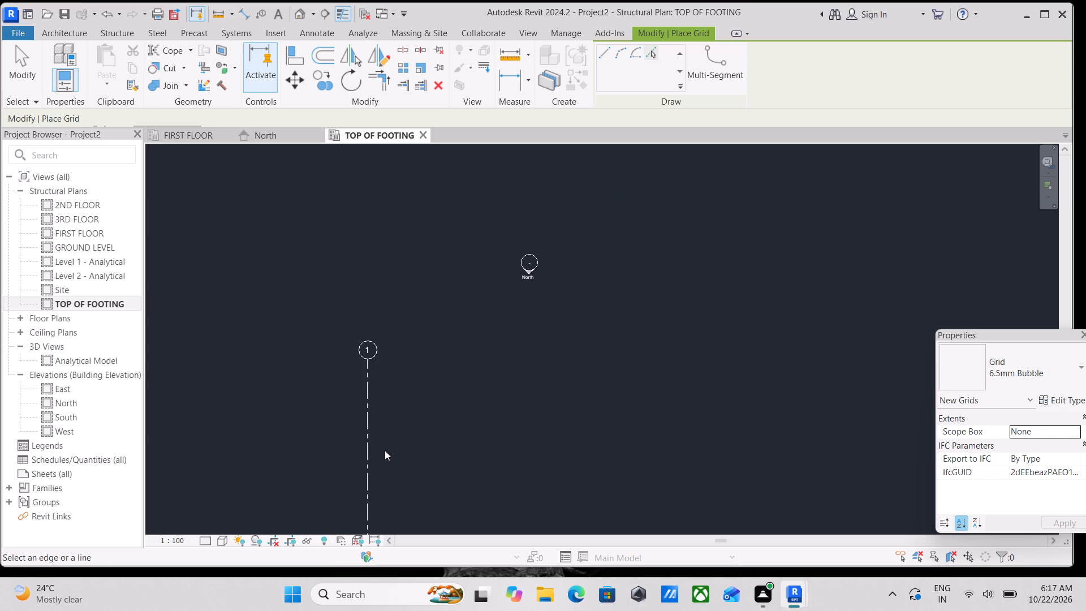
scroll(443, 411, "down", 1)
middle_click_drag(425, 385, 409, 303)
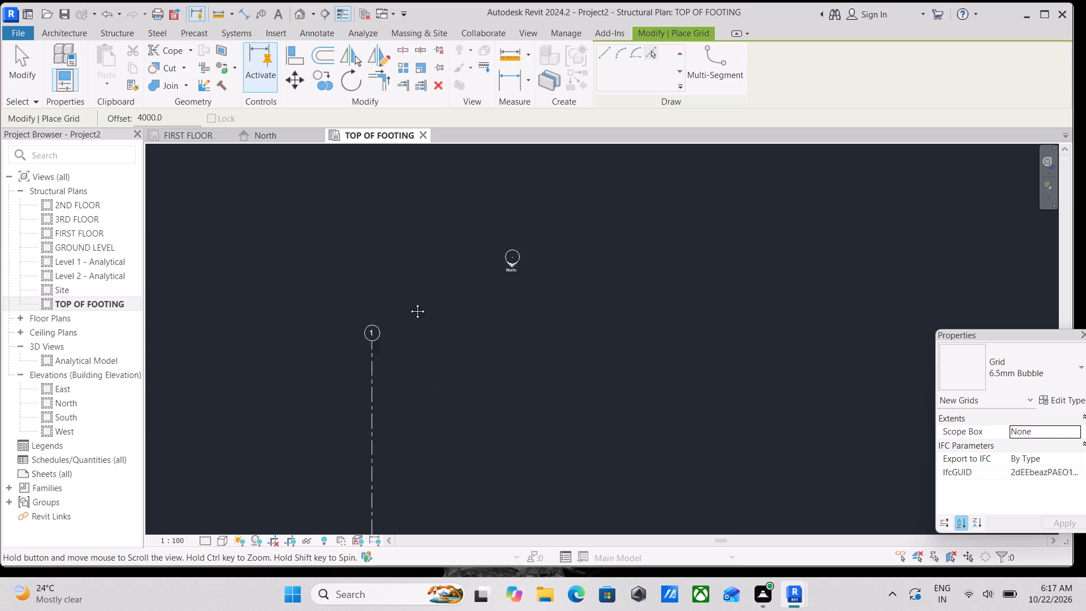
middle_click_drag(409, 303, 401, 158)
scroll(401, 154, "up", 1)
scroll(368, 263, "down", 2)
middle_click_drag(368, 263, 363, 389)
scroll(363, 389, "up", 1)
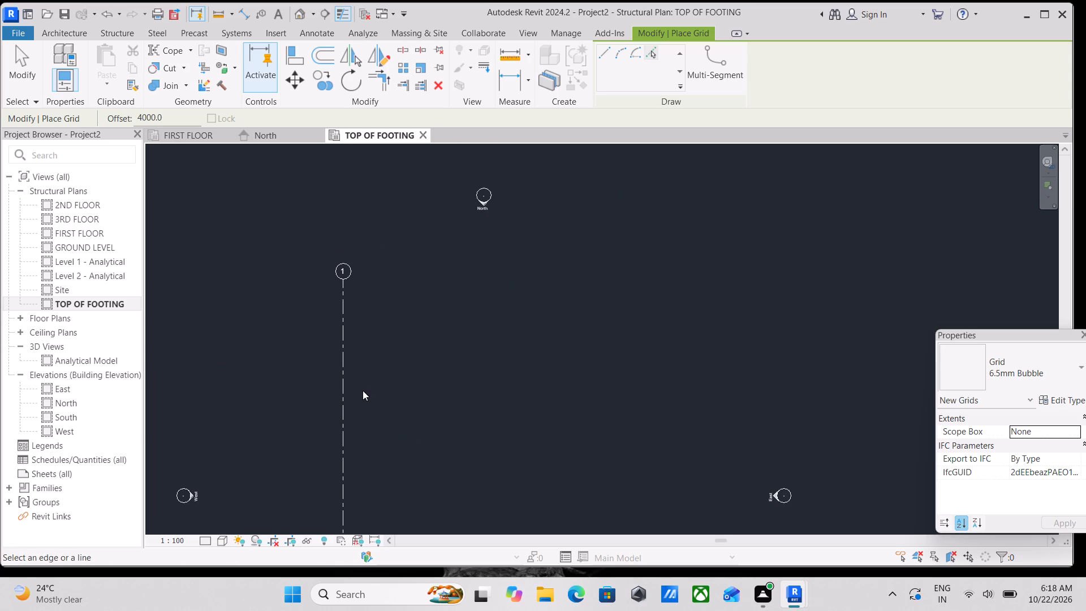
left_click(346, 364)
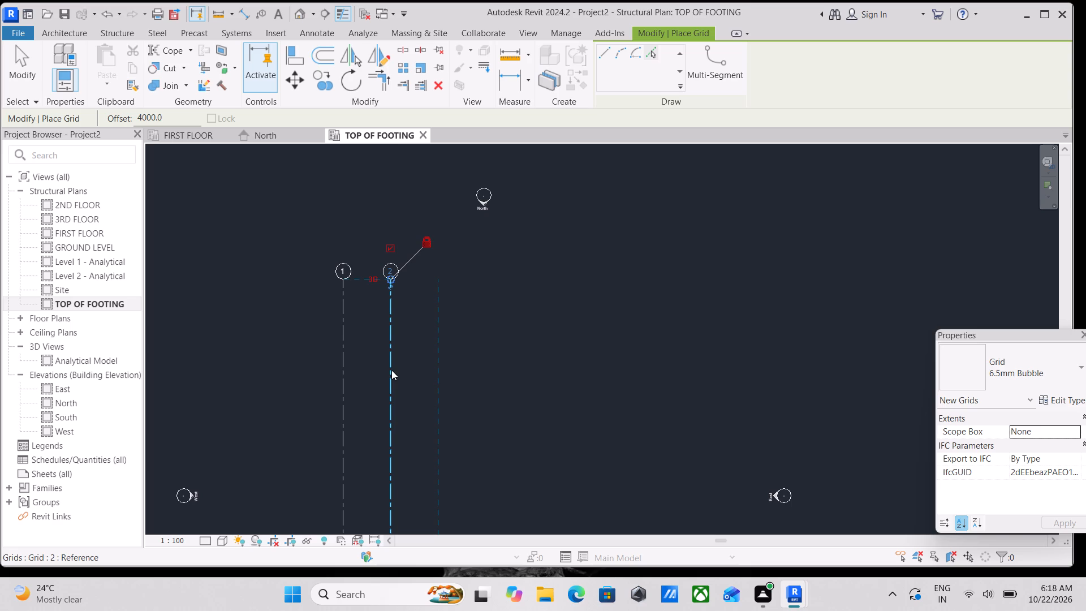
left_click(391, 370)
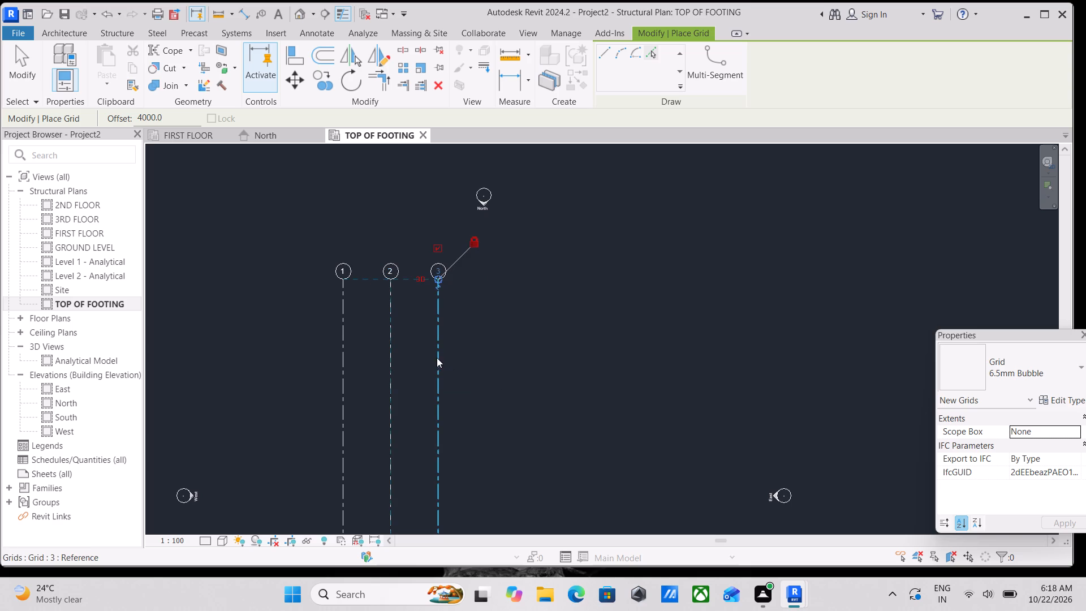
left_click(442, 360)
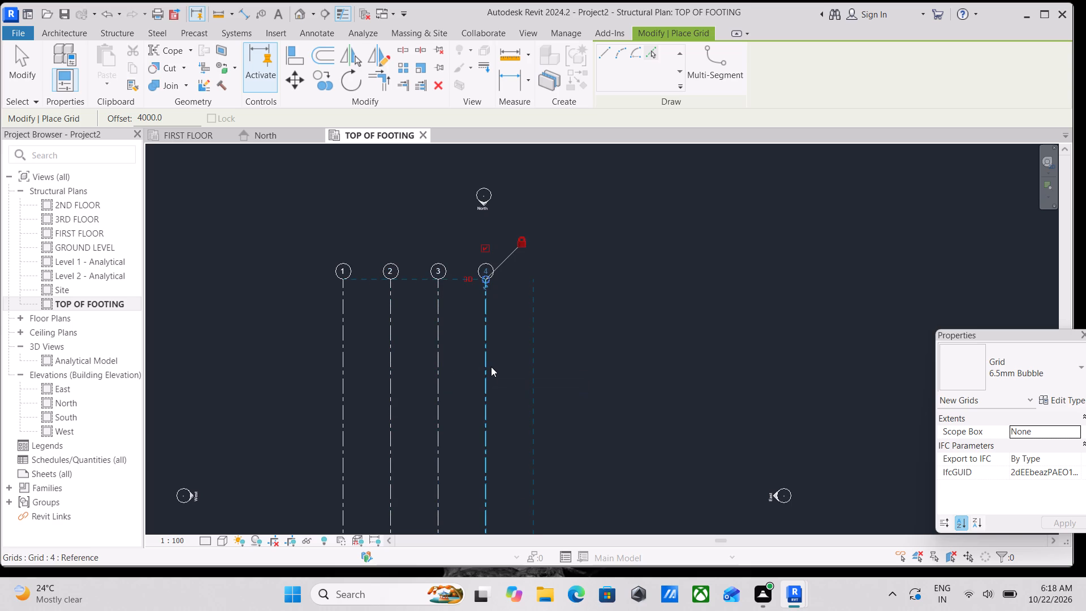
left_click(491, 367)
scroll(592, 353, "up", 2)
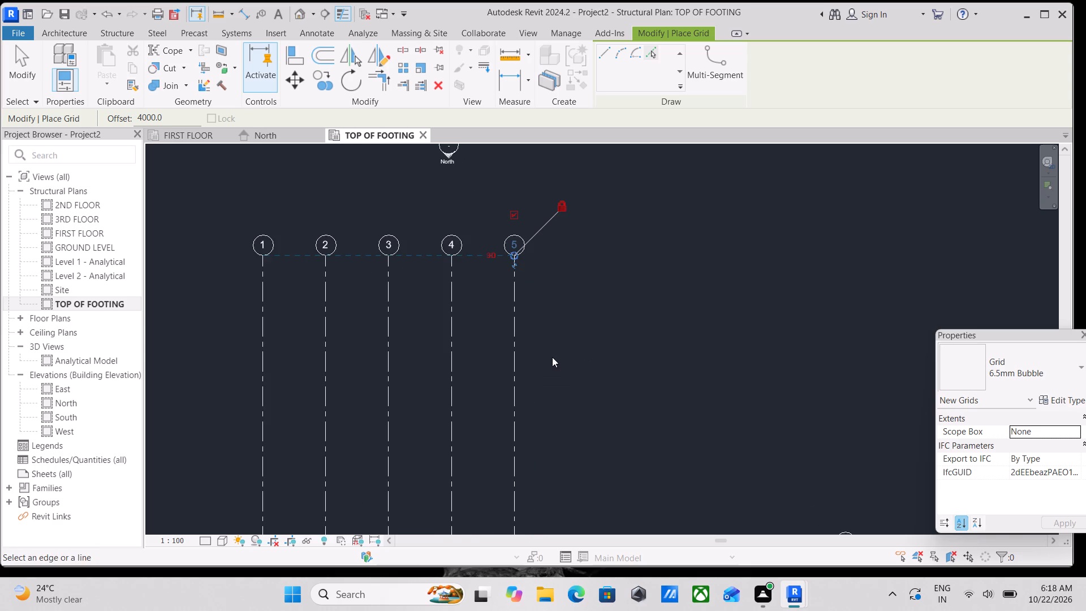
left_click(519, 360)
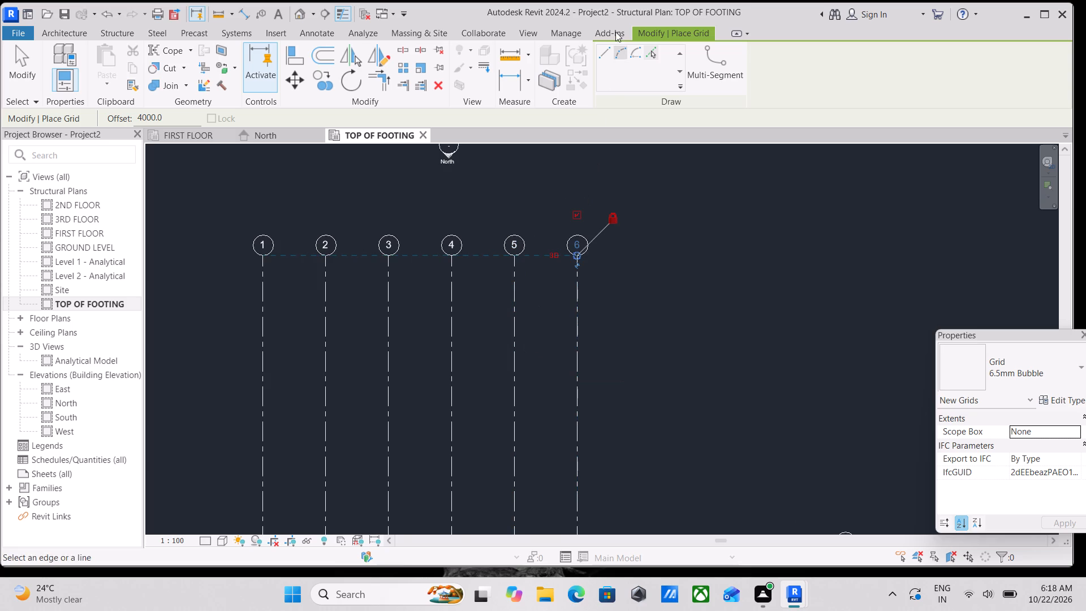
key("Escape")
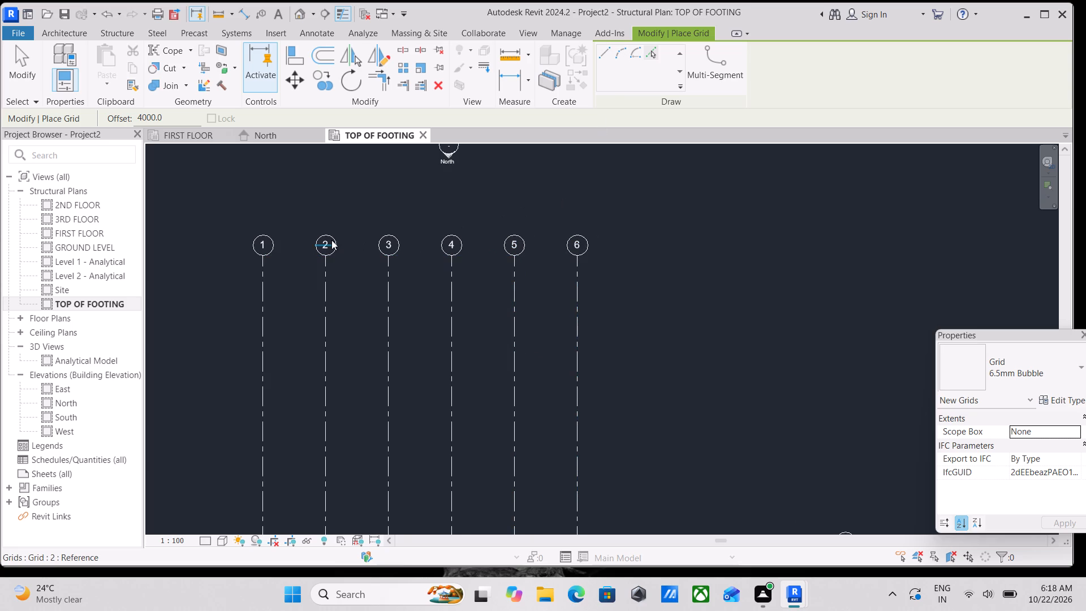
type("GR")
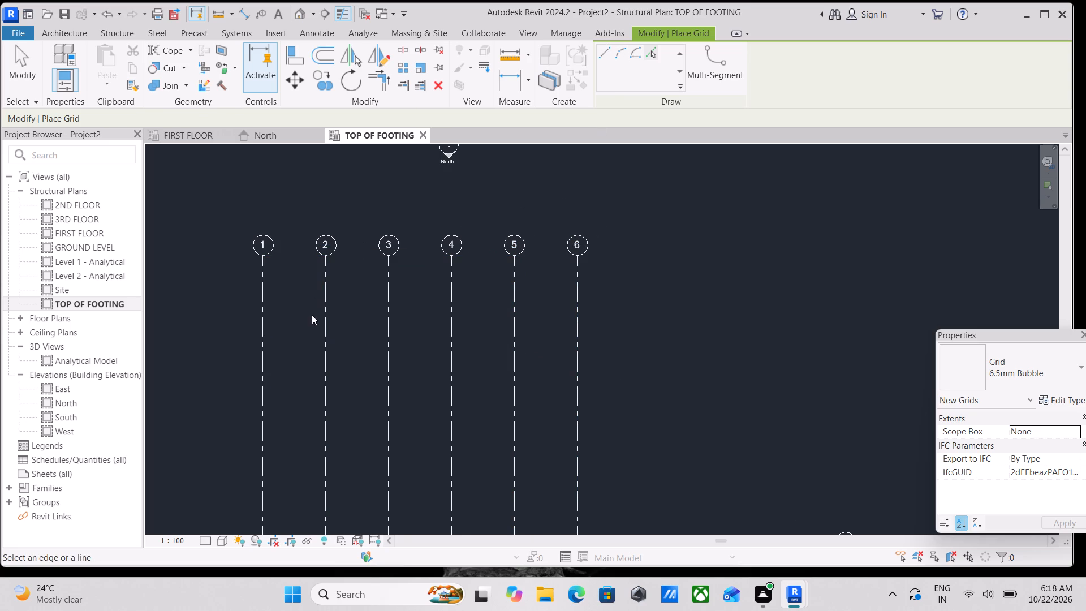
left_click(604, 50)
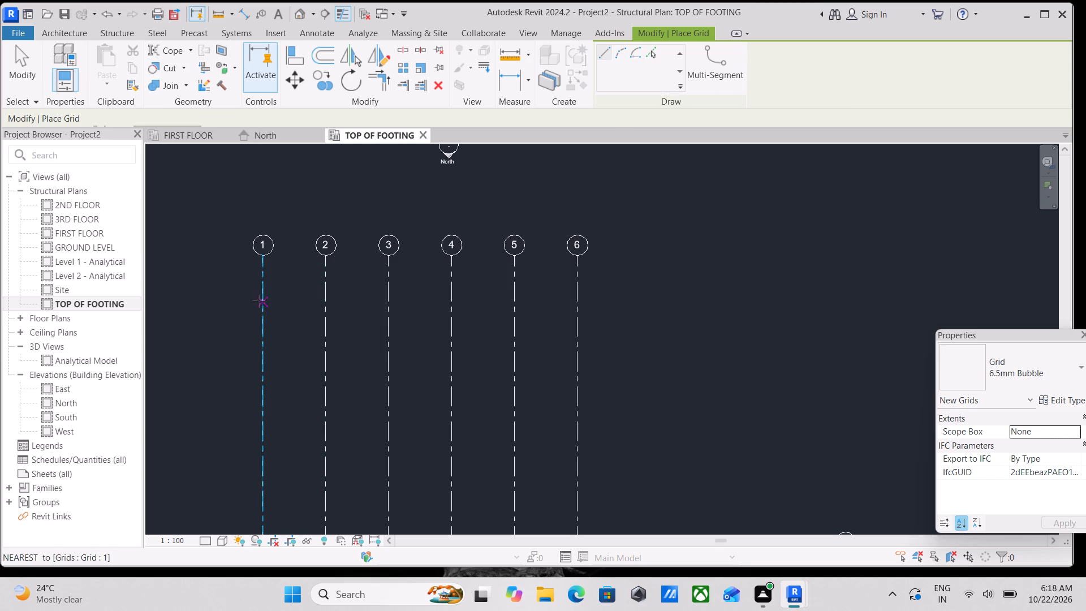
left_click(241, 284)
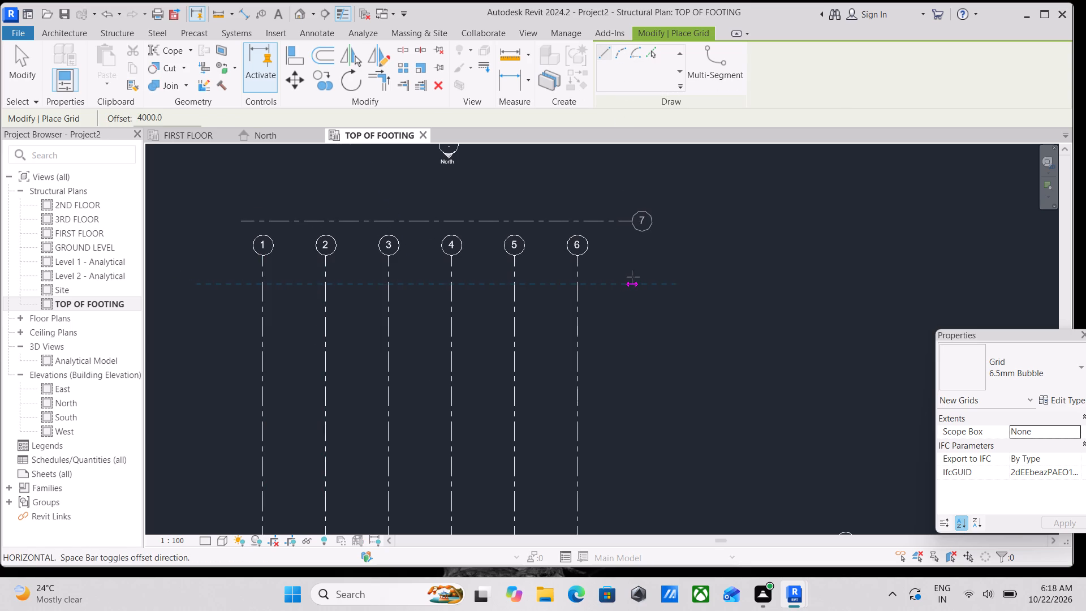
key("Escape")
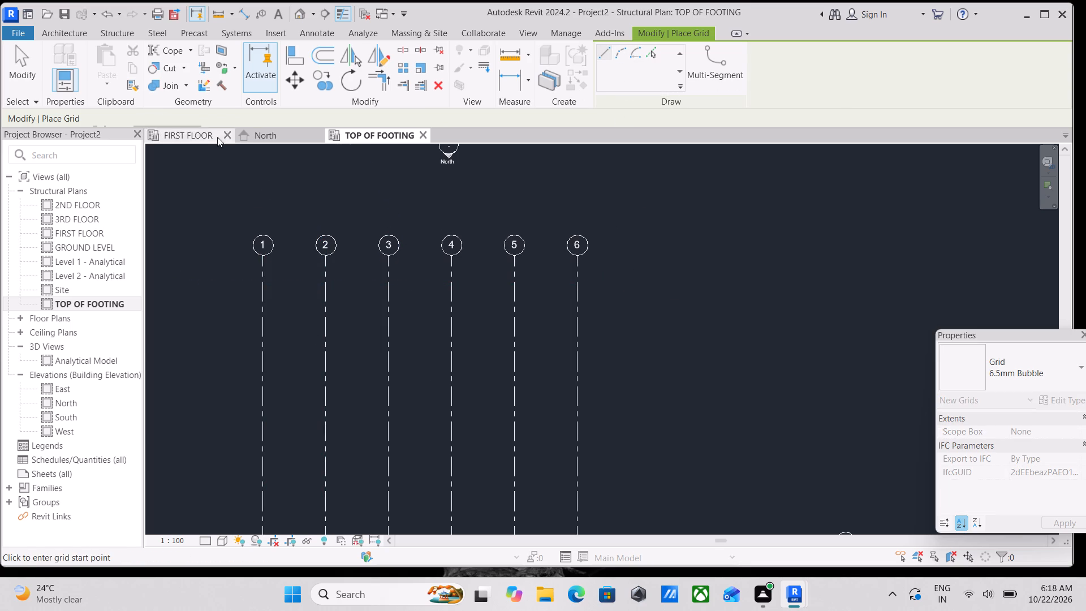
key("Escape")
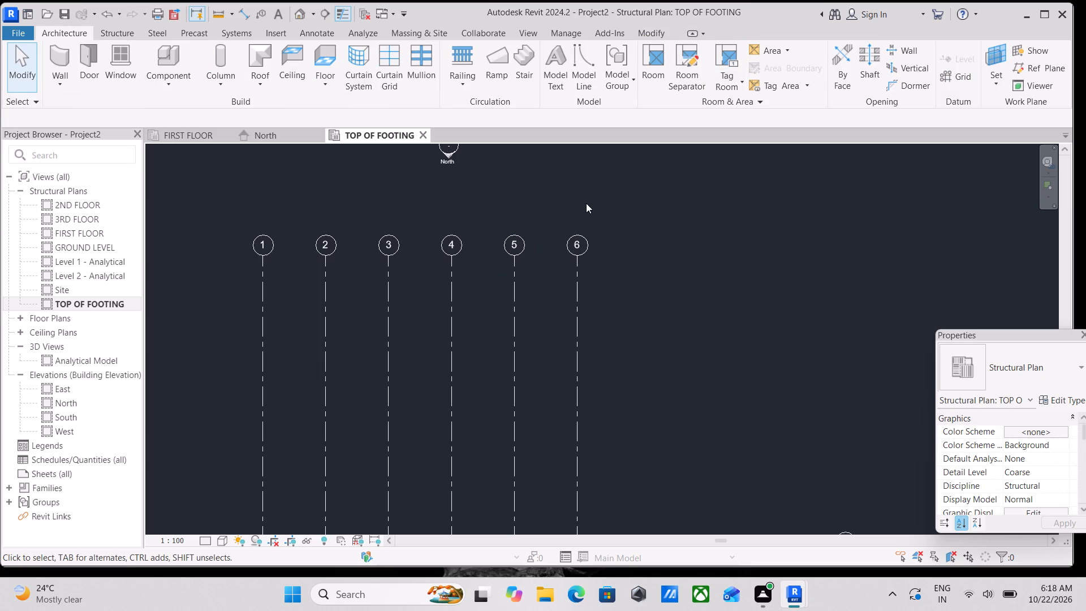
Draw a horizontal grid line with zero offset across grids 1 to 6, just below their bubbles, ending past grid 6.
key("g")
key("r")
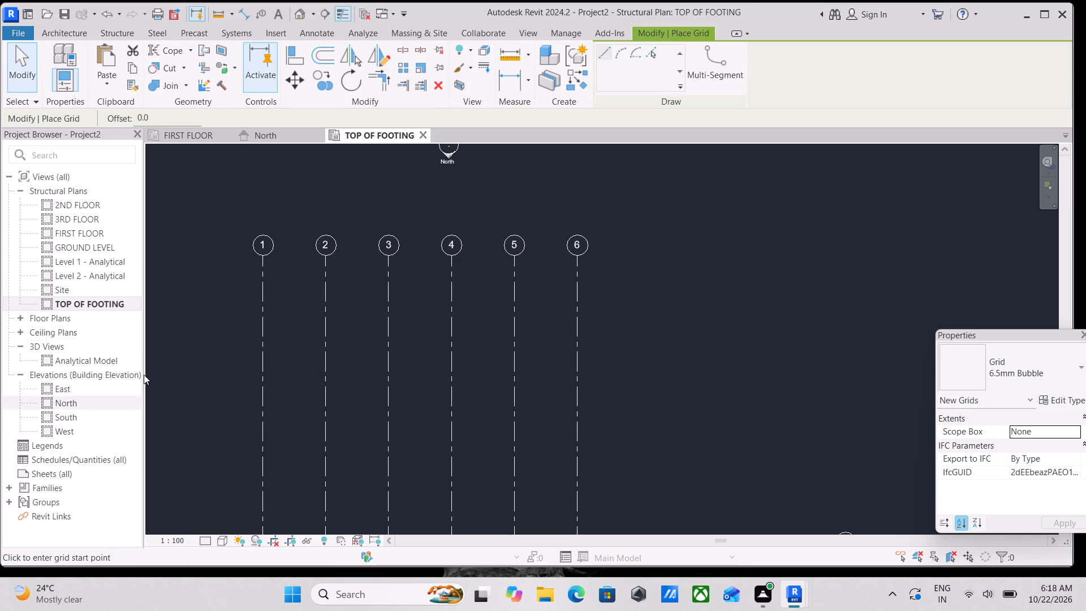
left_click(237, 294)
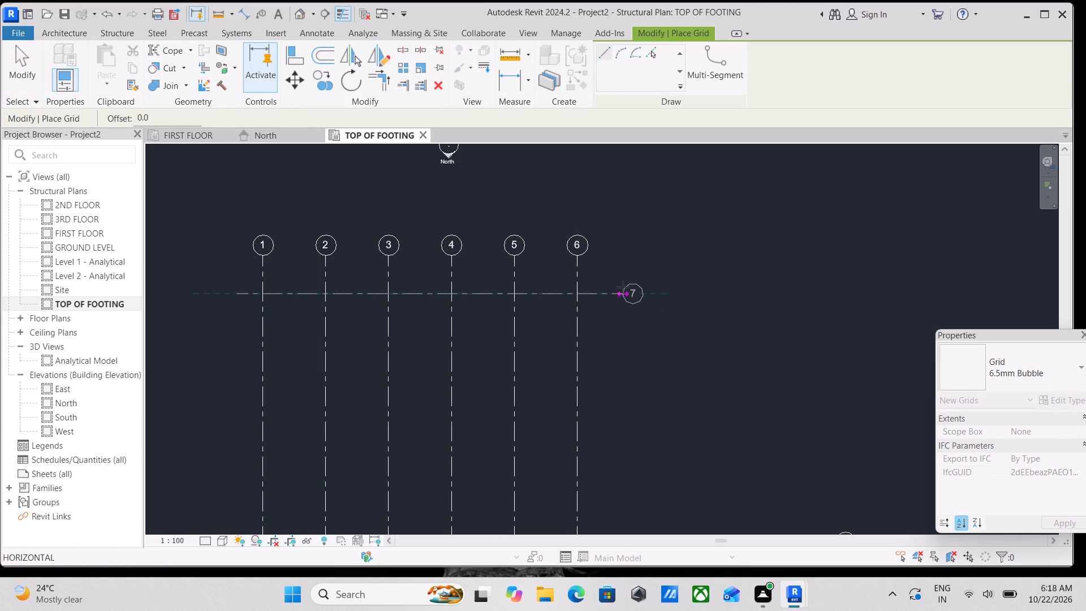
left_click(623, 287)
key("Escape")
scroll(666, 330, "up", 2)
key("Escape")
scroll(613, 311, "up", 3)
key("Escape")
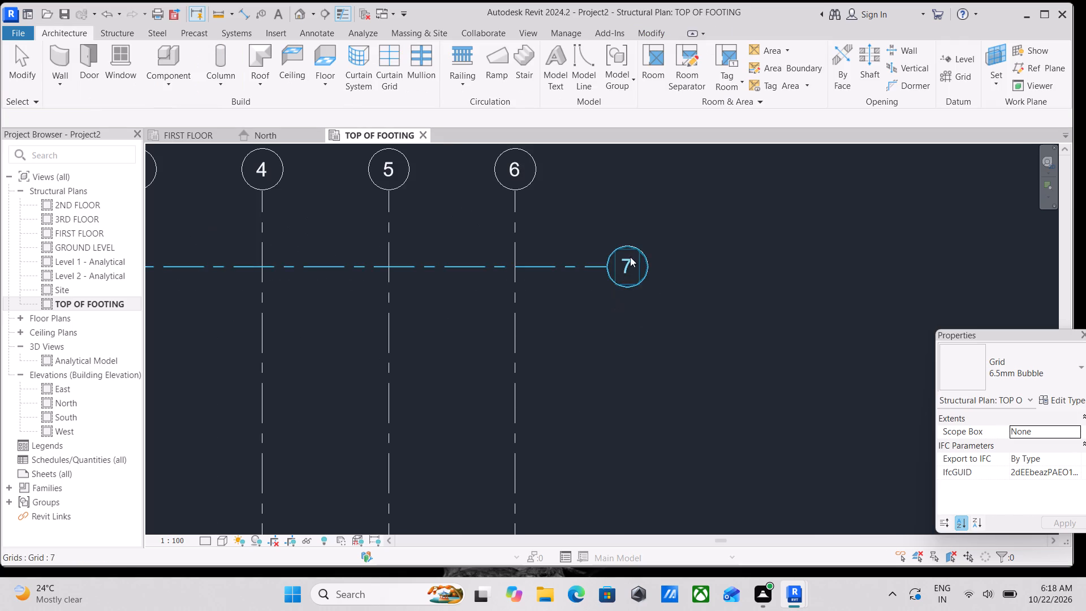
key("Escape")
Rename the horizontal grid line's bubble from 7 to A.
scroll(629, 263, "up", 3)
double_click(629, 260)
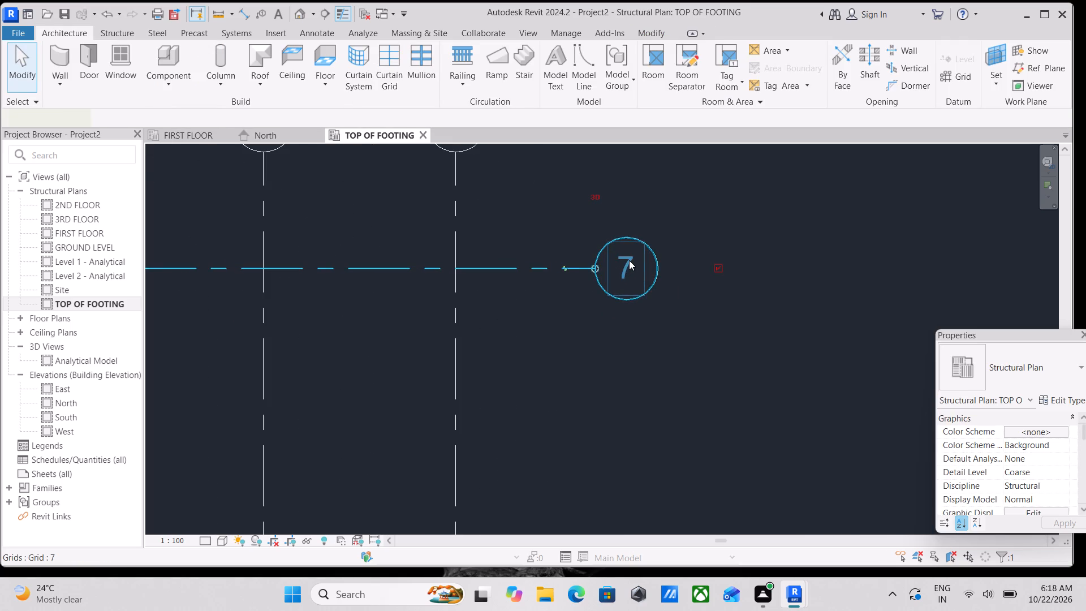
key("a")
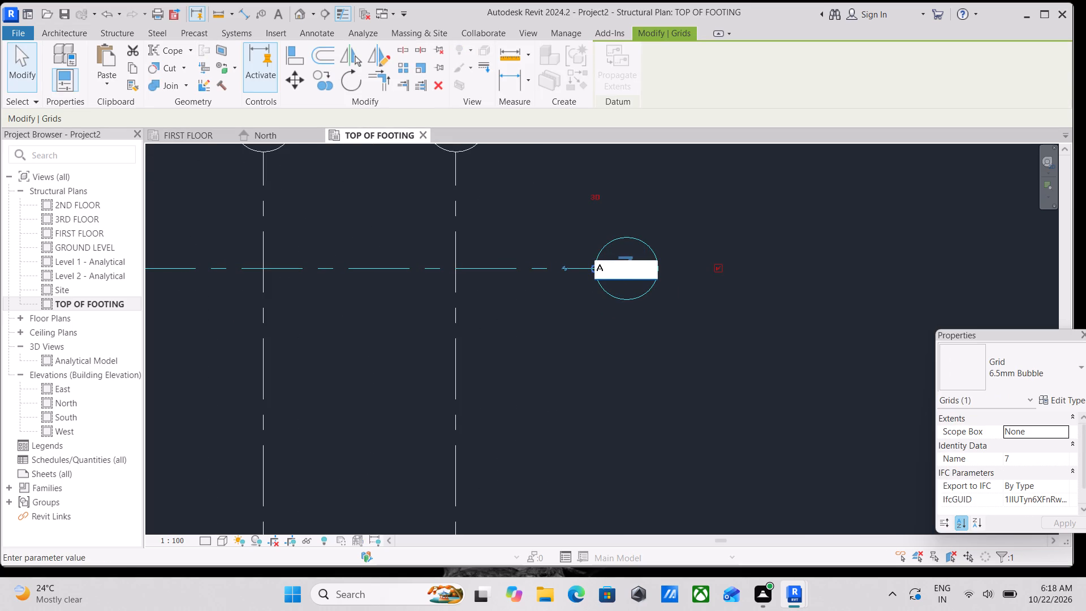
key("Return")
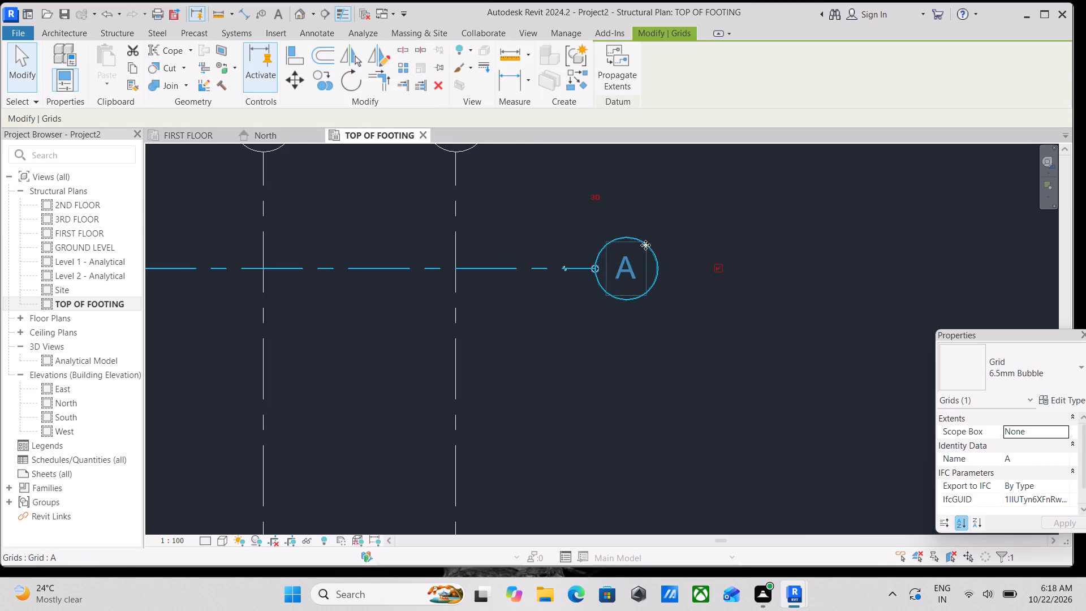
scroll(645, 245, "down", 3)
key("Escape")
scroll(650, 235, "down", 4)
key("Escape")
Add four horizontal grids, B to E, by picking each preceding grid line with a 3500 mm offset to the south.
scroll(719, 233, "down", 1)
middle_click_drag(720, 234, 748, 270)
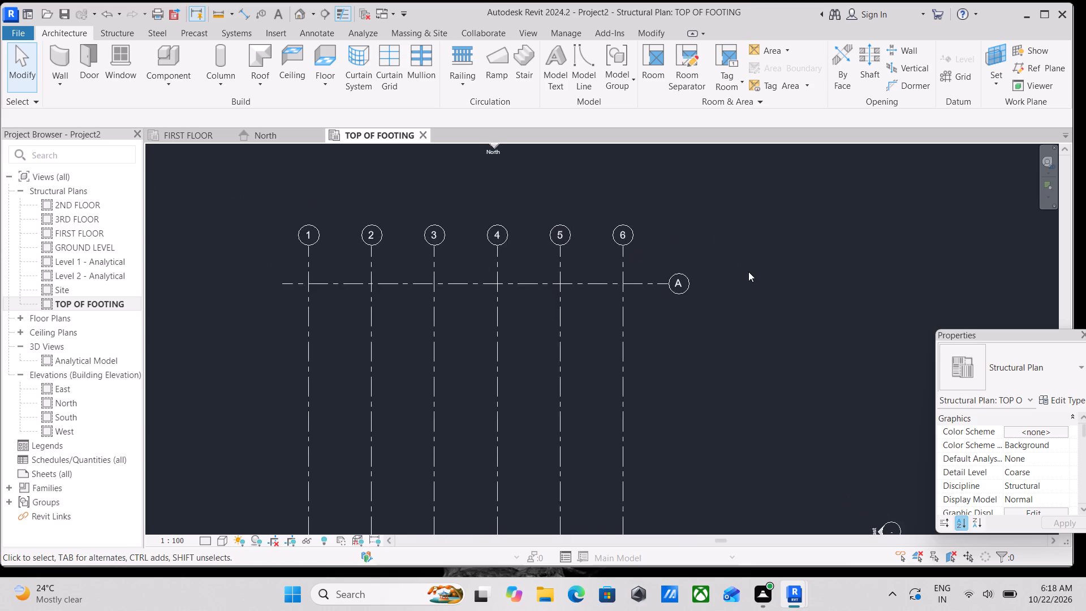
scroll(748, 272, "up", 1)
type("GR")
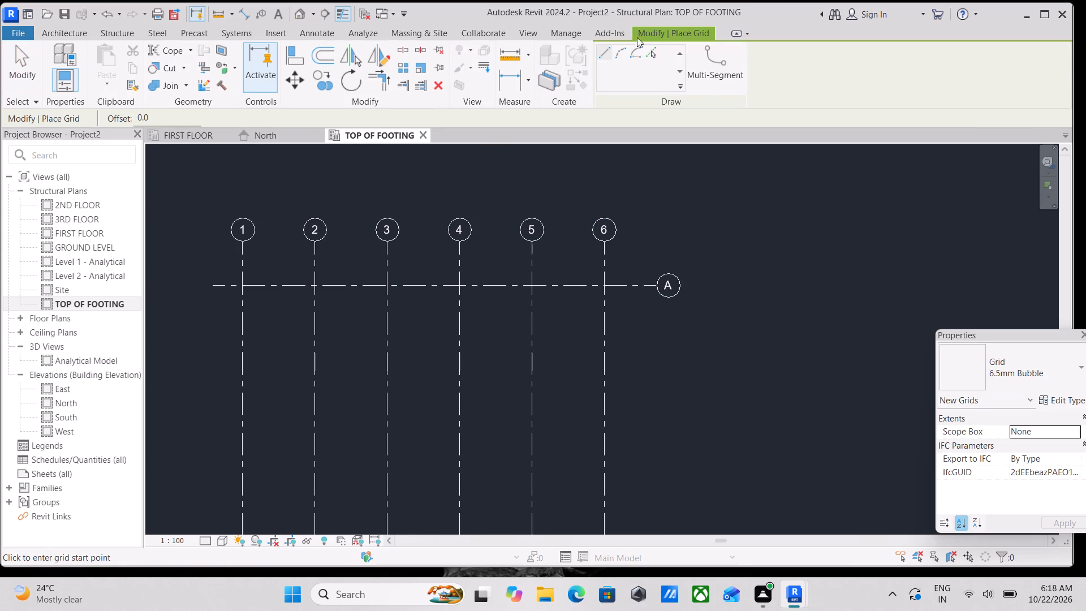
left_click(656, 53)
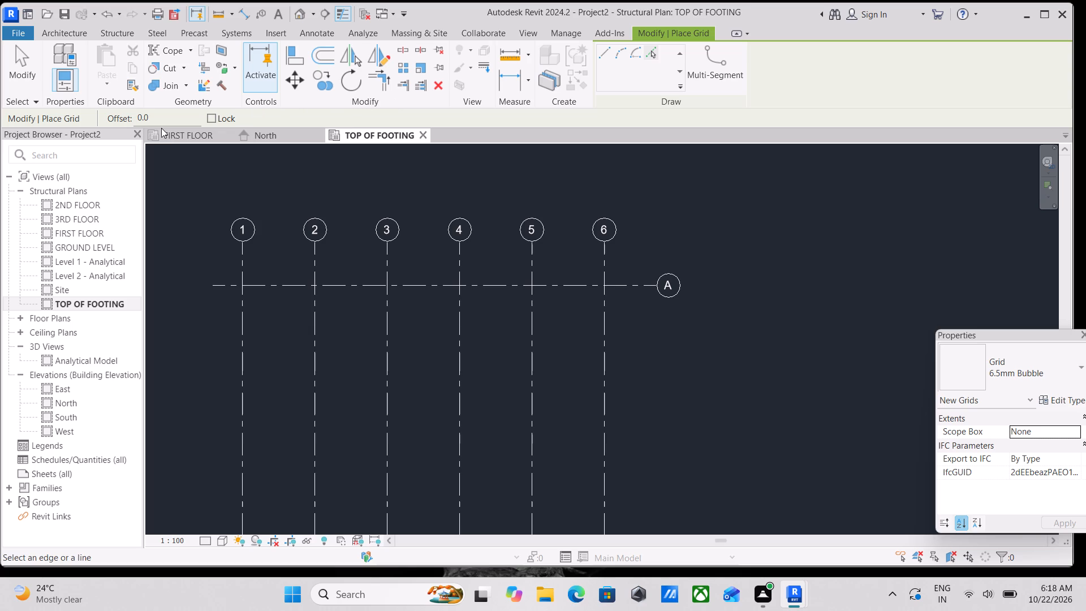
left_click_drag(165, 116, 111, 124)
type("35")
type("00")
type("MM")
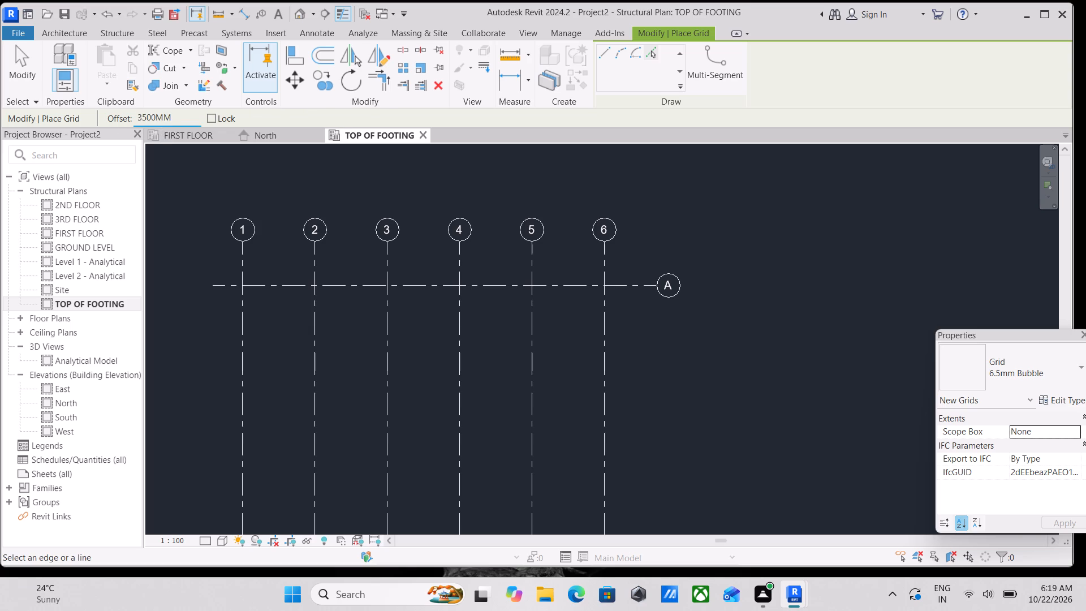
key("Return")
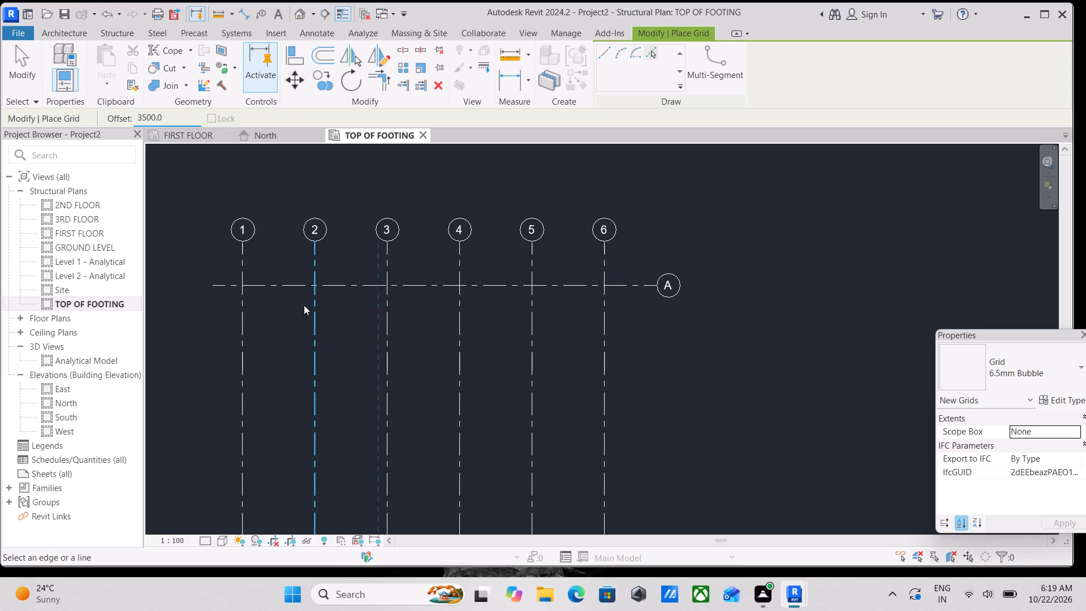
left_click(277, 287)
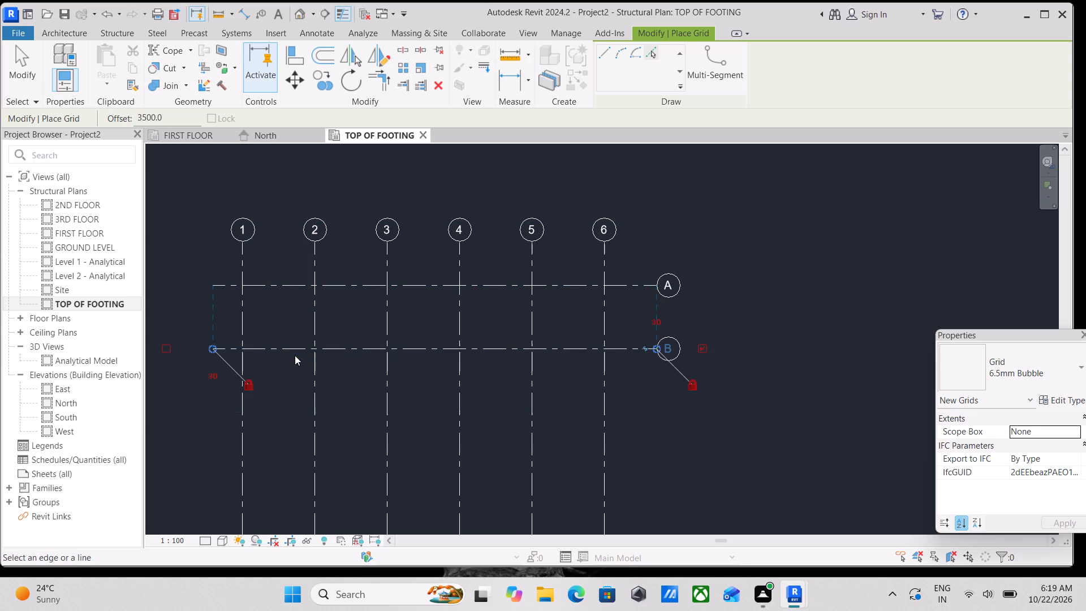
left_click(294, 353)
scroll(294, 352, "down", 3)
middle_click_drag(294, 352, 293, 339)
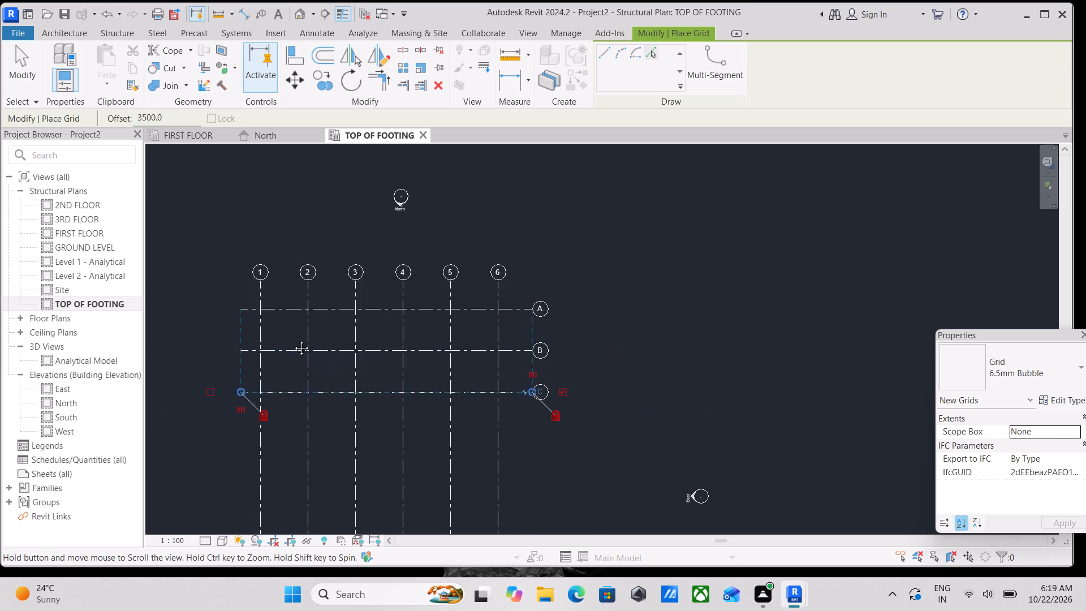
middle_click_drag(293, 339, 310, 258)
scroll(310, 258, "up", 1)
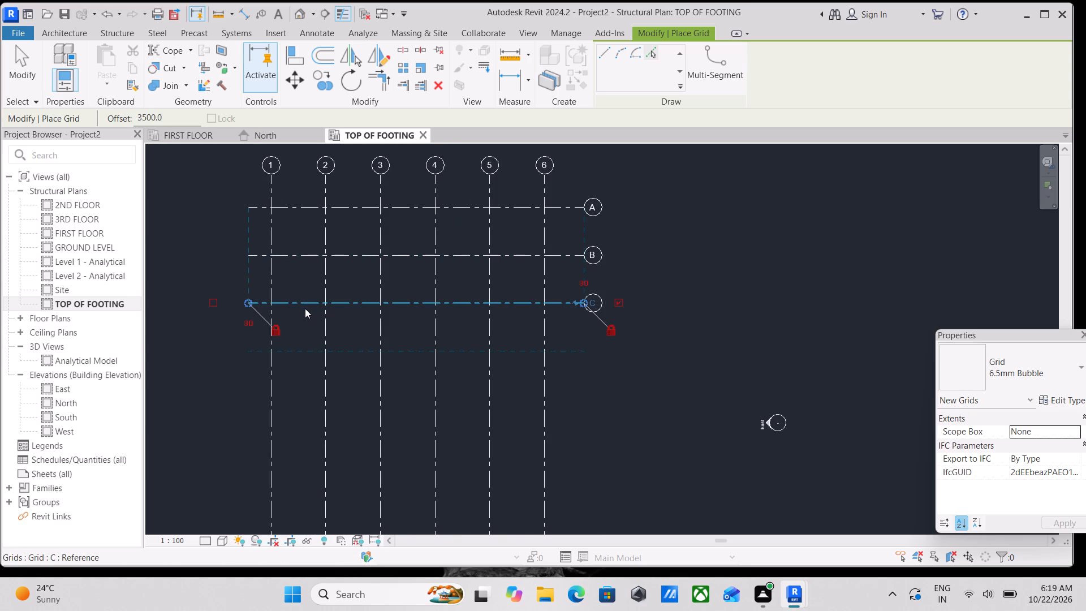
left_click(305, 305)
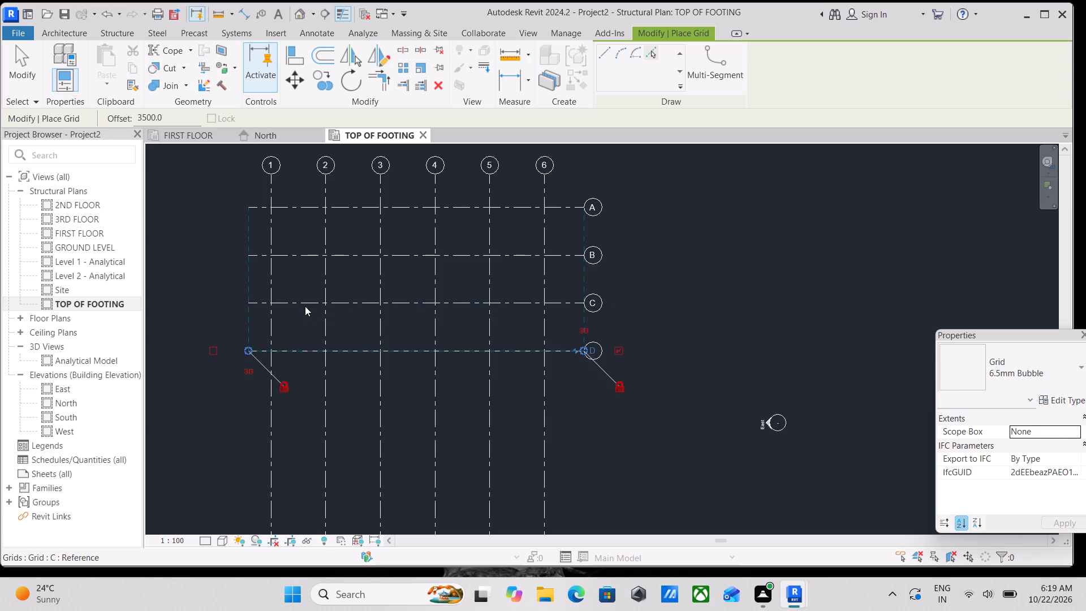
scroll(319, 371, "up", 2)
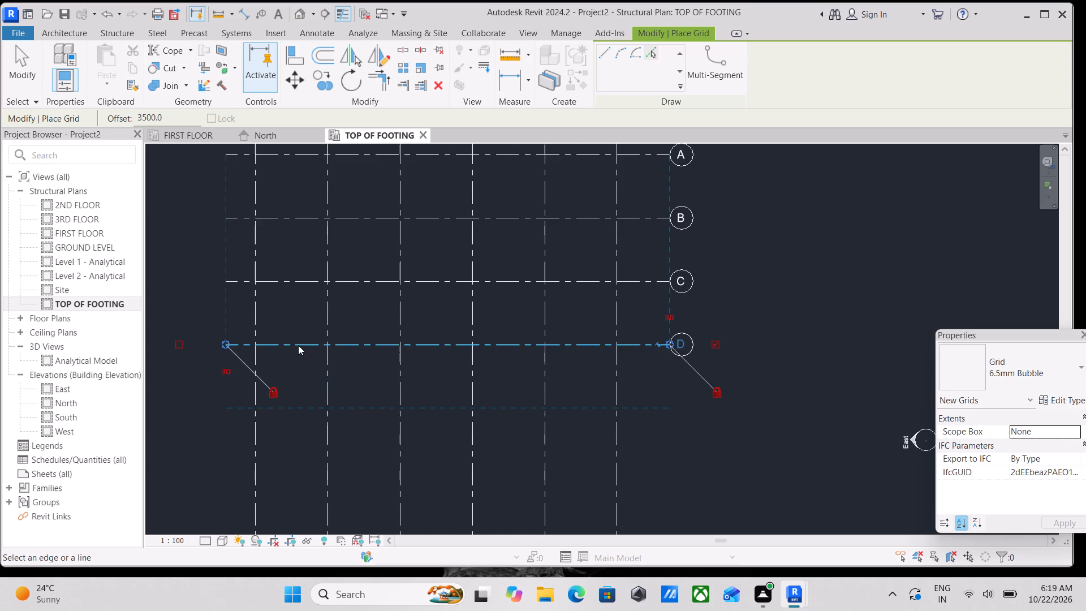
left_click(297, 347)
scroll(329, 345, "down", 3)
middle_click_drag(330, 354, 337, 405)
scroll(337, 405, "up", 1)
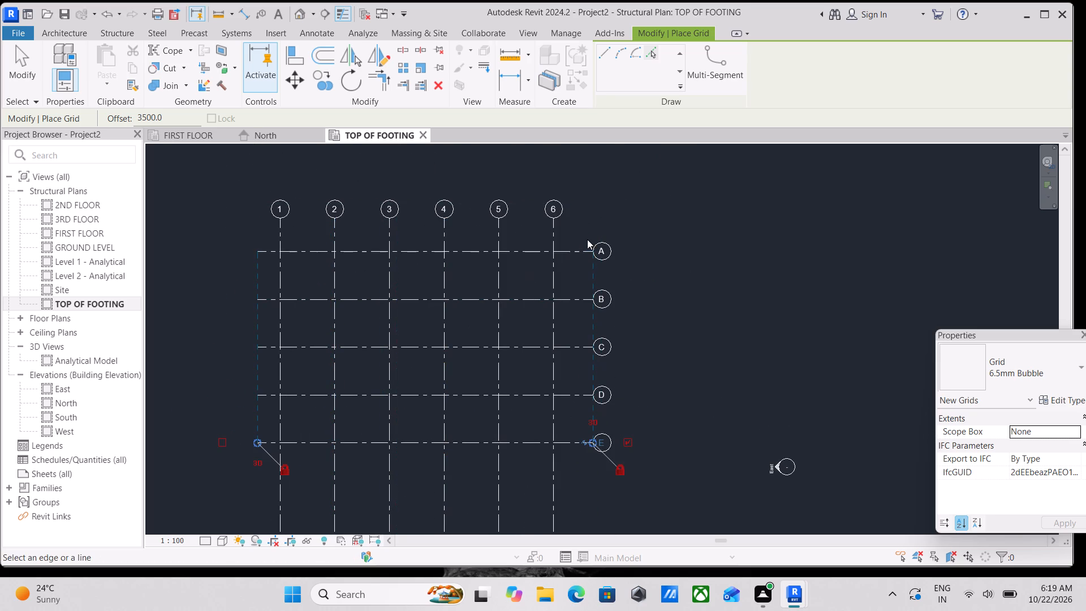
key("Escape")
scroll(722, 277, "down", 2)
scroll(649, 326, "up", 1)
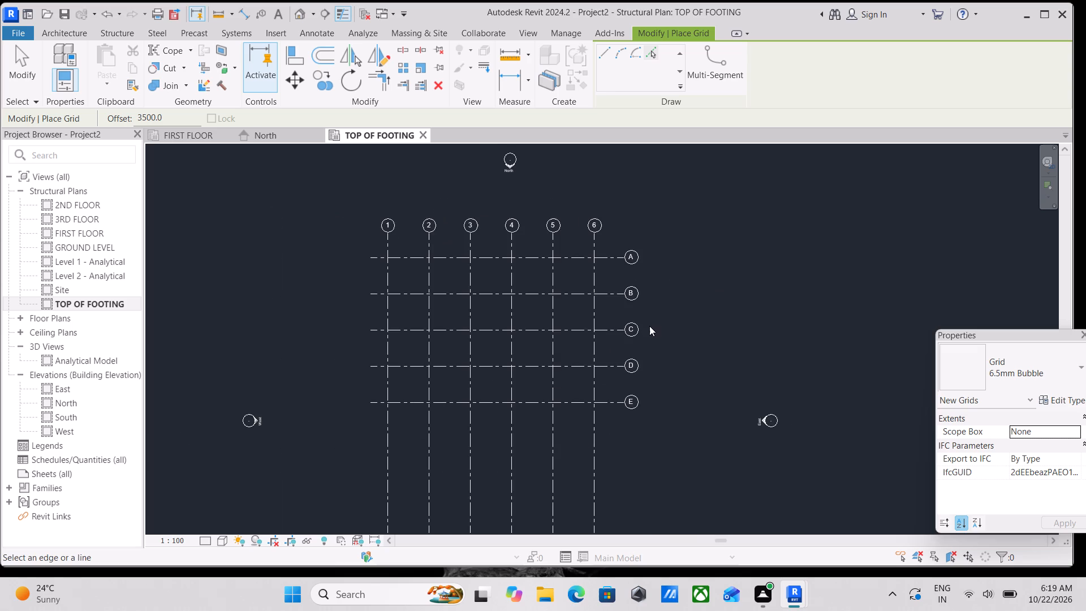
middle_click_drag(680, 288, 525, 256)
scroll(680, 288, "up", 1)
scroll(529, 261, "down", 3)
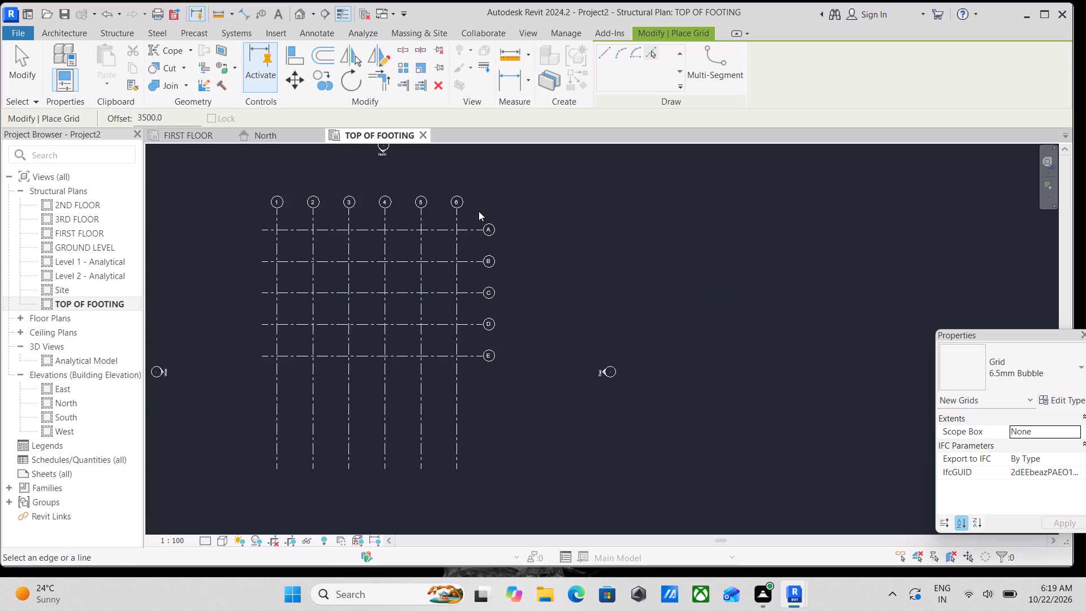
key("Escape")
Extend the aligned bubble ends of horizontal grids A to E farther east, well past grid 6.
scroll(467, 236, "up", 4)
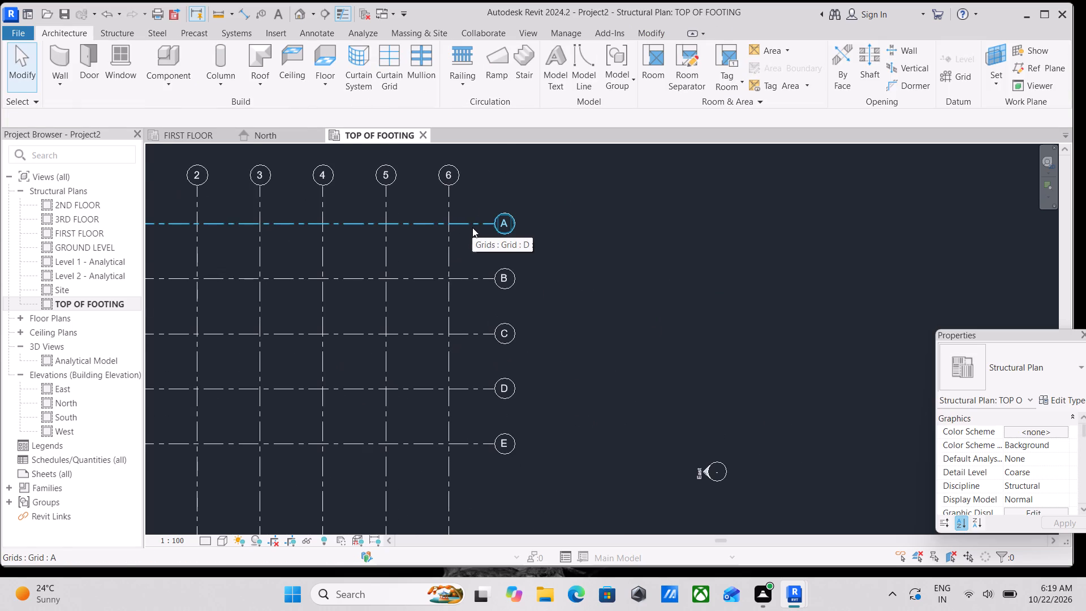
left_click(472, 227)
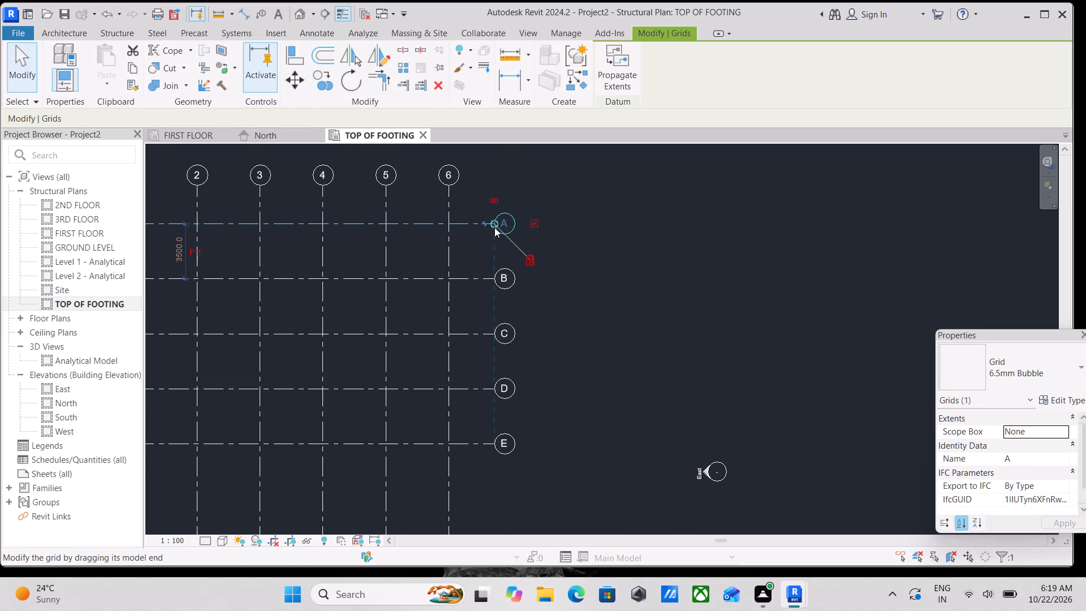
left_click_drag(493, 219, 613, 231)
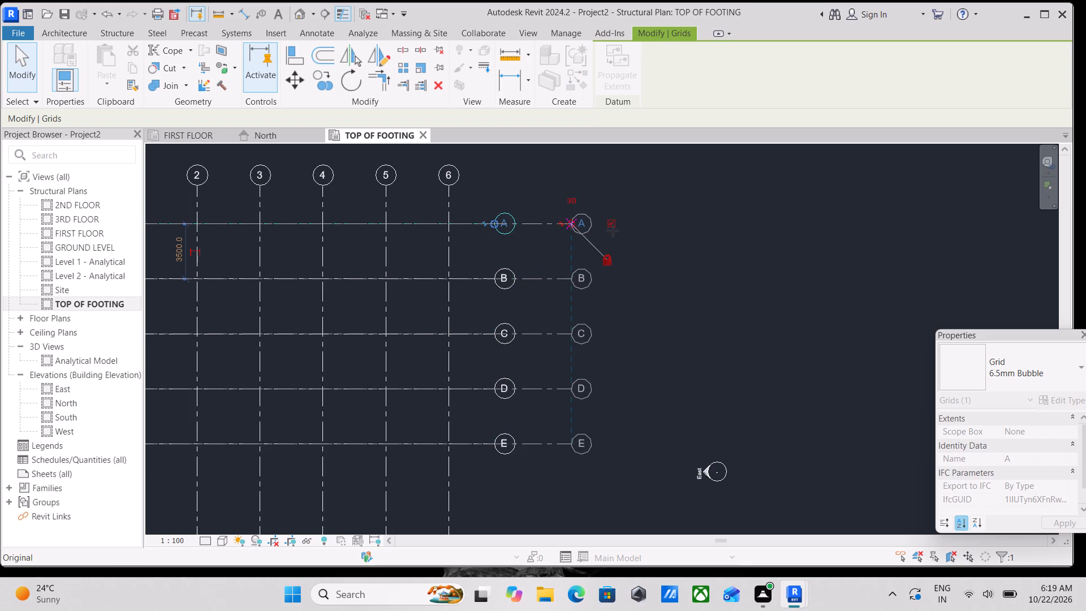
left_click_drag(613, 231, 628, 234)
key("Escape")
Add another vertical grid by picking grid 6 with a 4000 mm offset to the east.
scroll(538, 311, "down", 2)
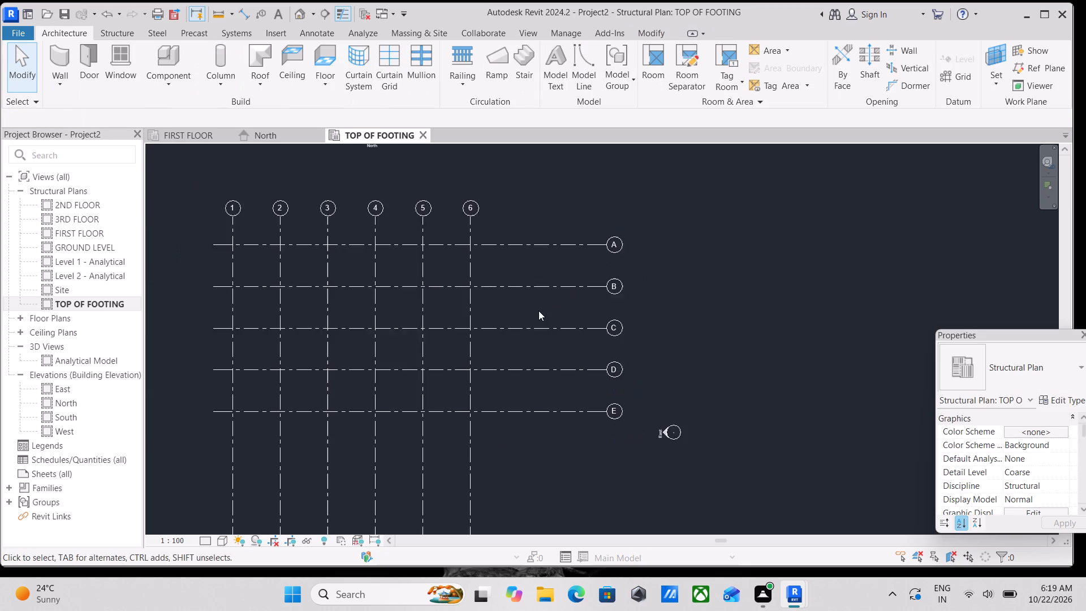
middle_click_drag(538, 311, 537, 348)
scroll(462, 328, "up", 2)
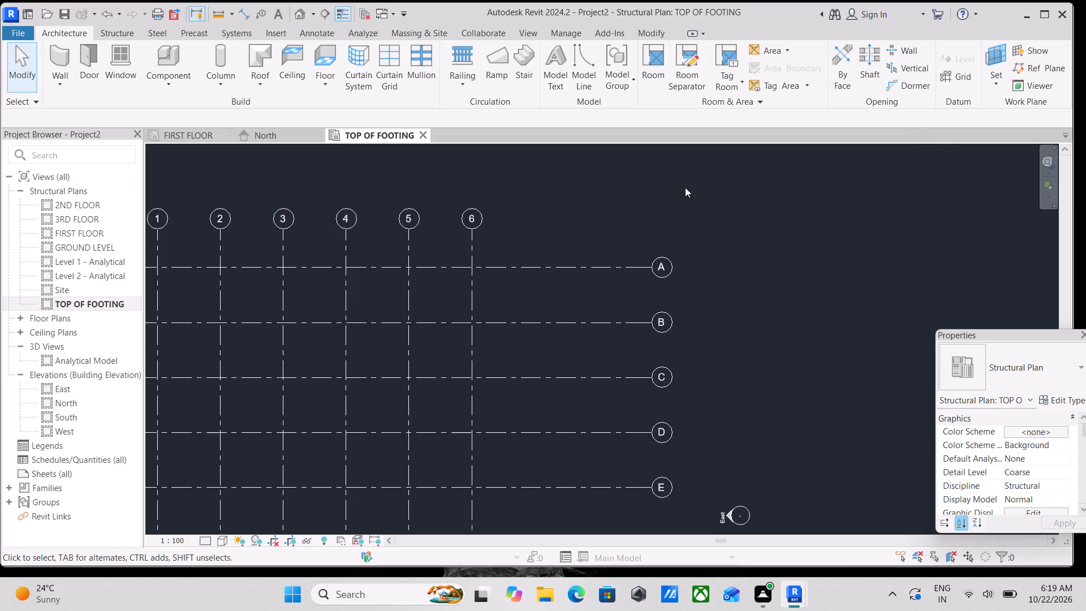
key("g")
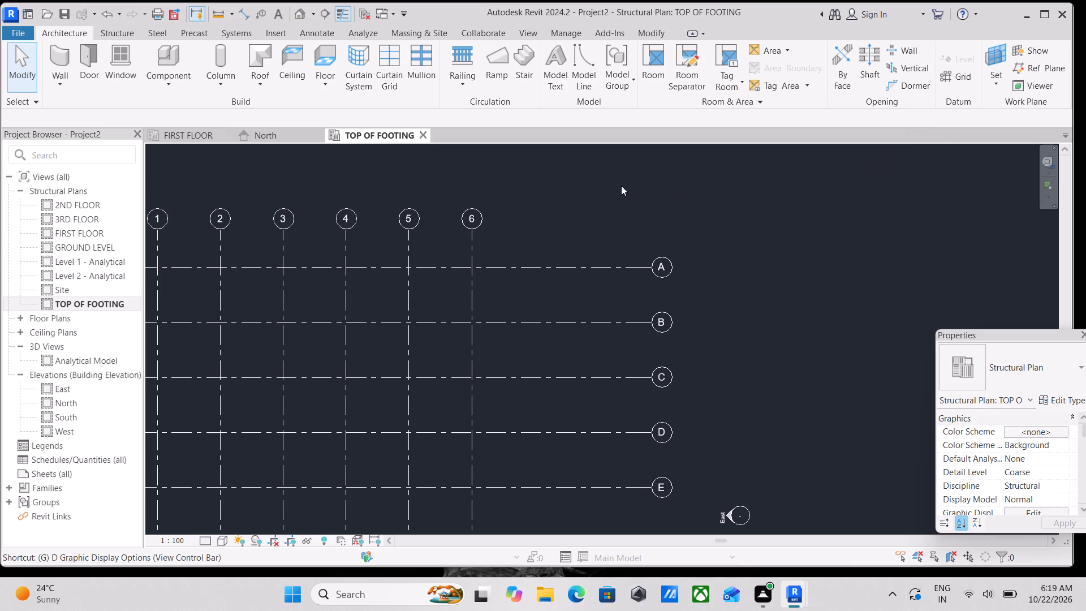
key("r")
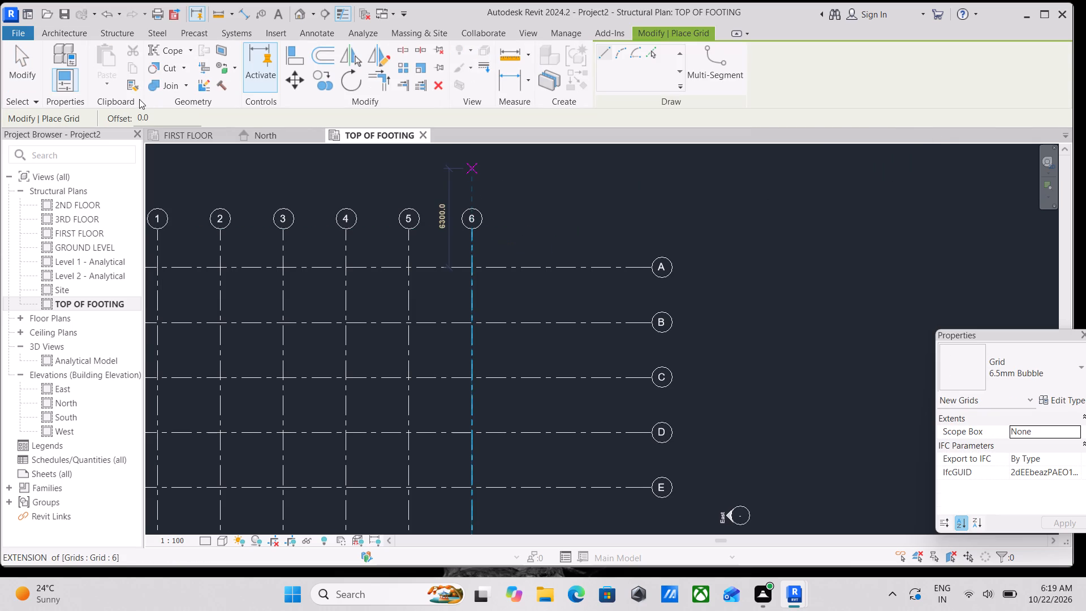
left_click_drag(160, 119, 115, 113)
type("35")
key("F11")
key("BackSpace")
key("BackSpace")
key("BackSpace")
type("400")
key("0")
type("MM")
key("Return")
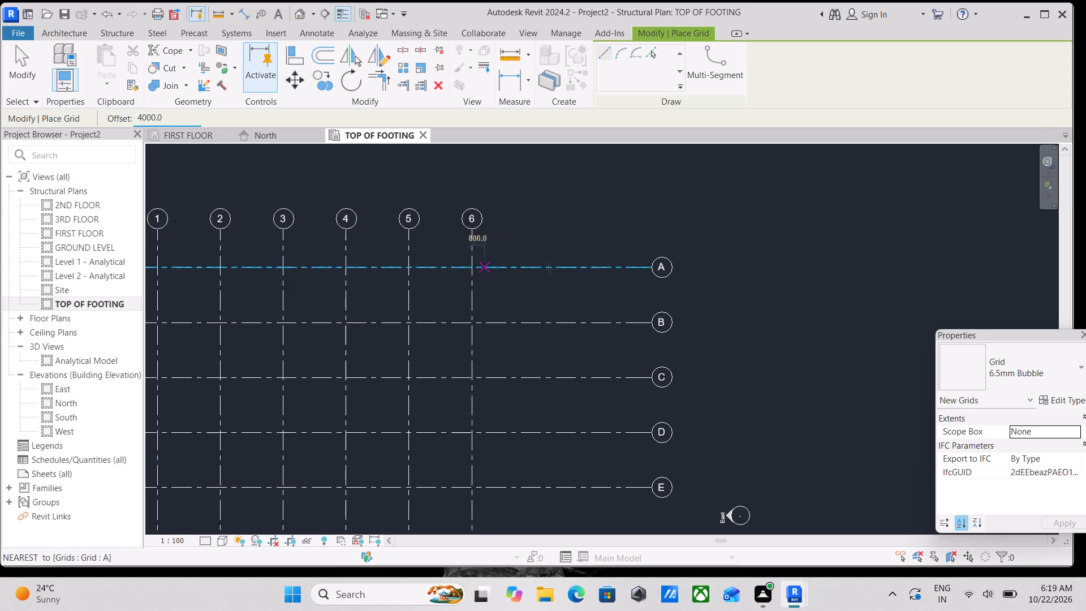
left_click(648, 54)
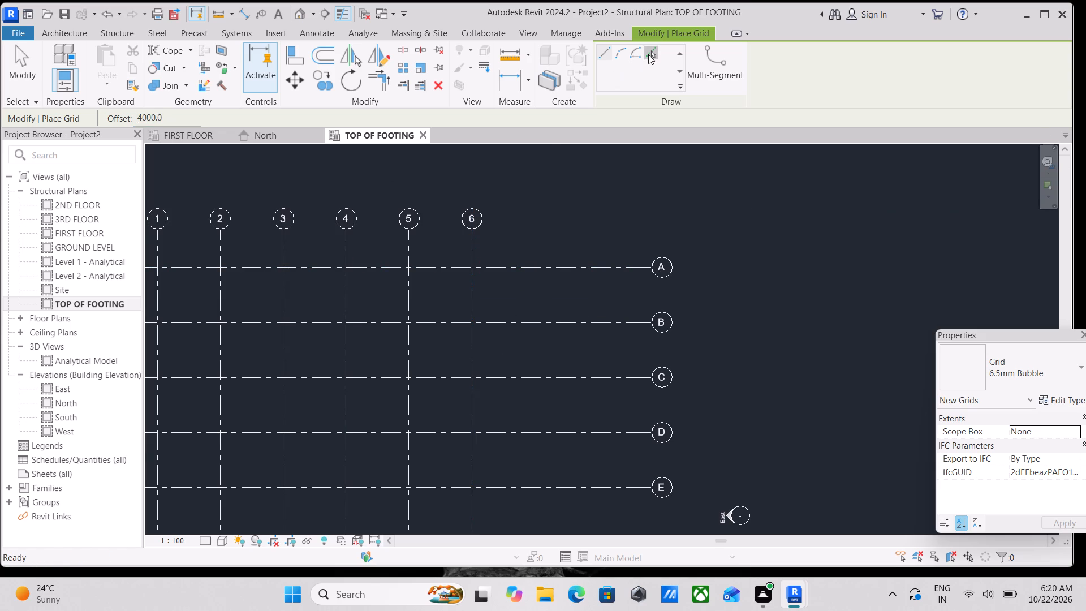
left_click(475, 289)
scroll(671, 229, "down", 2)
middle_click_drag(671, 229, 742, 191)
scroll(742, 191, "up", 1)
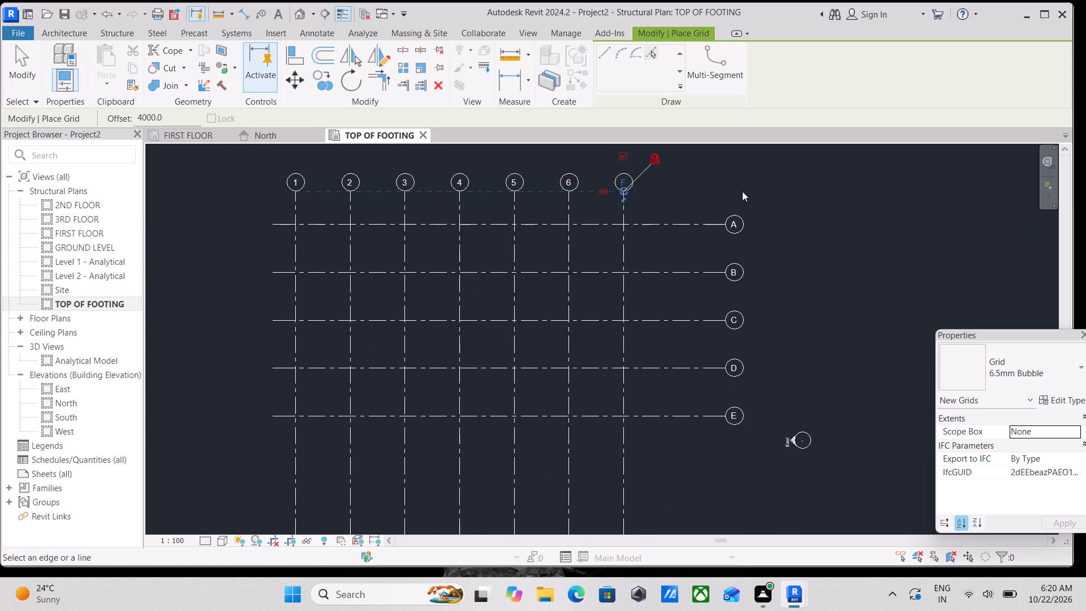
key("Escape")
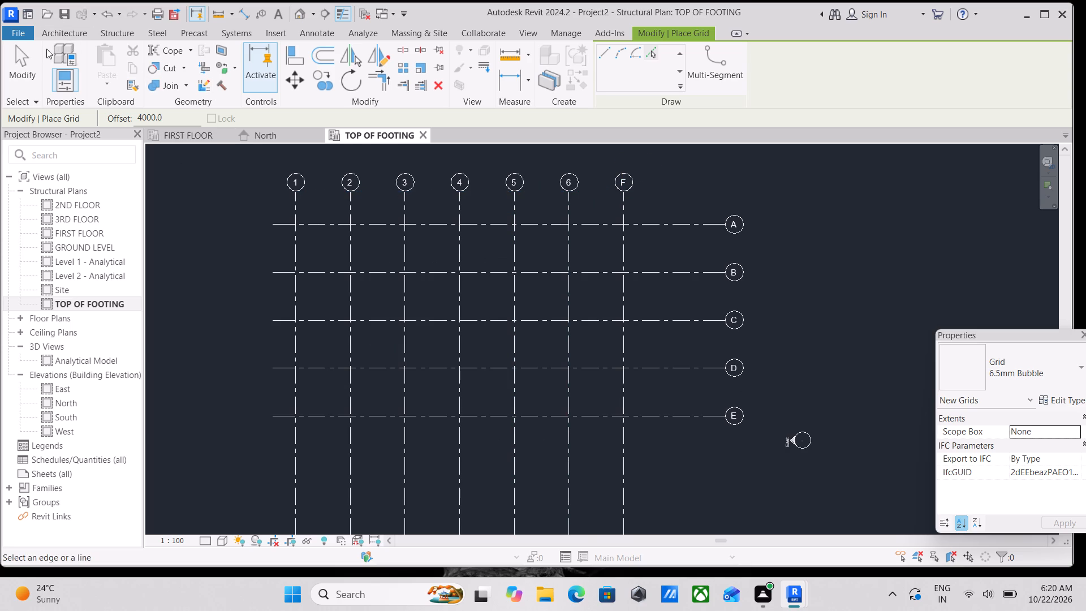
Place M_Footing-Rectangular 1800 x 1200 x 450mm isolated footings at every intersection of vertical grids 1–6 and F with grids A–E.
left_click(112, 28)
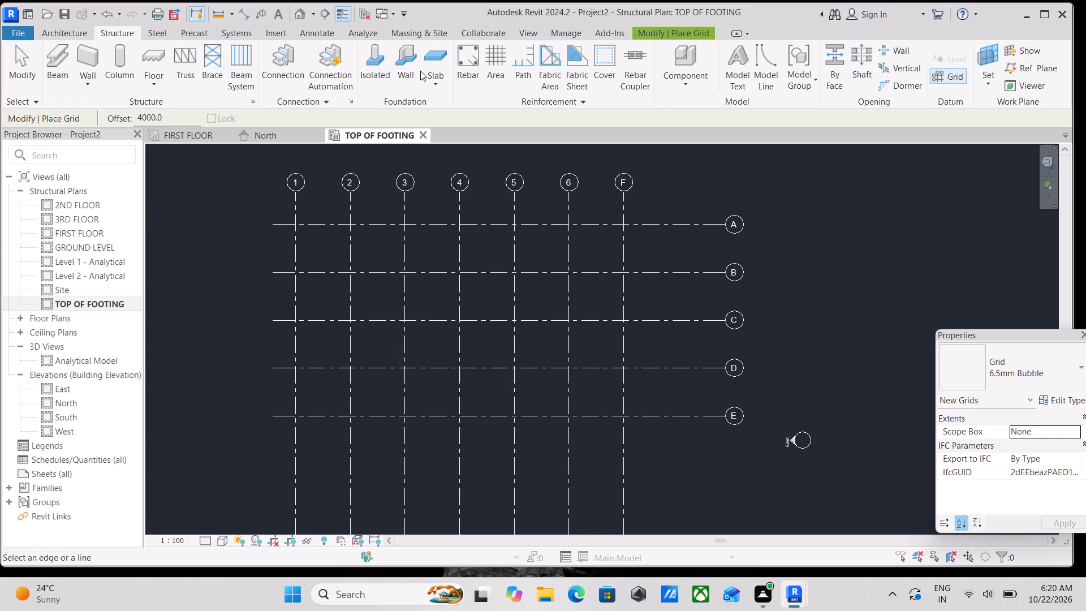
left_click(374, 88)
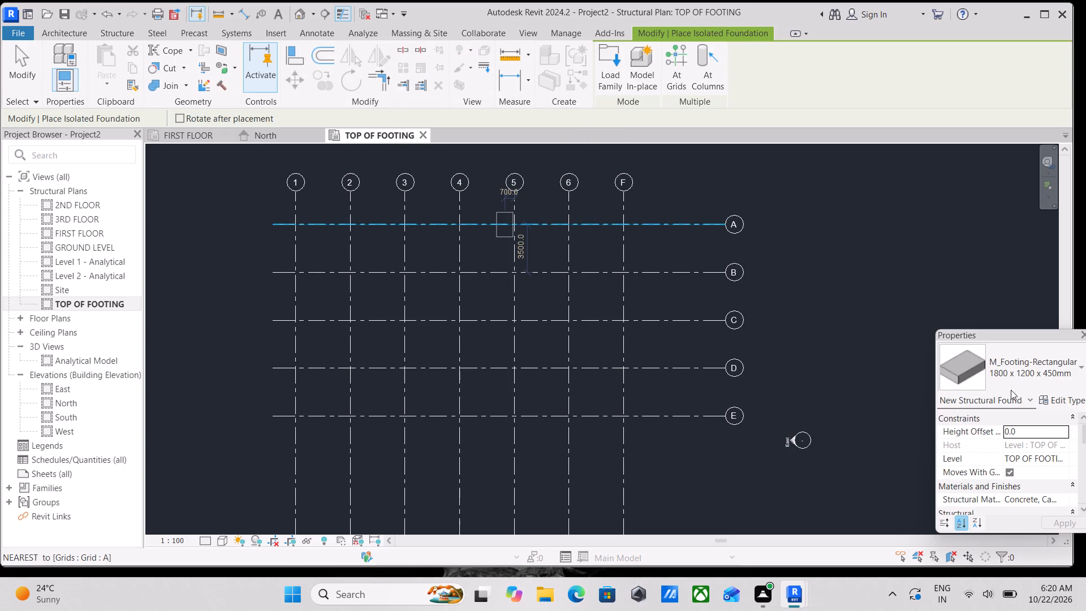
left_click(1066, 368)
scroll(1066, 368, "down", 2)
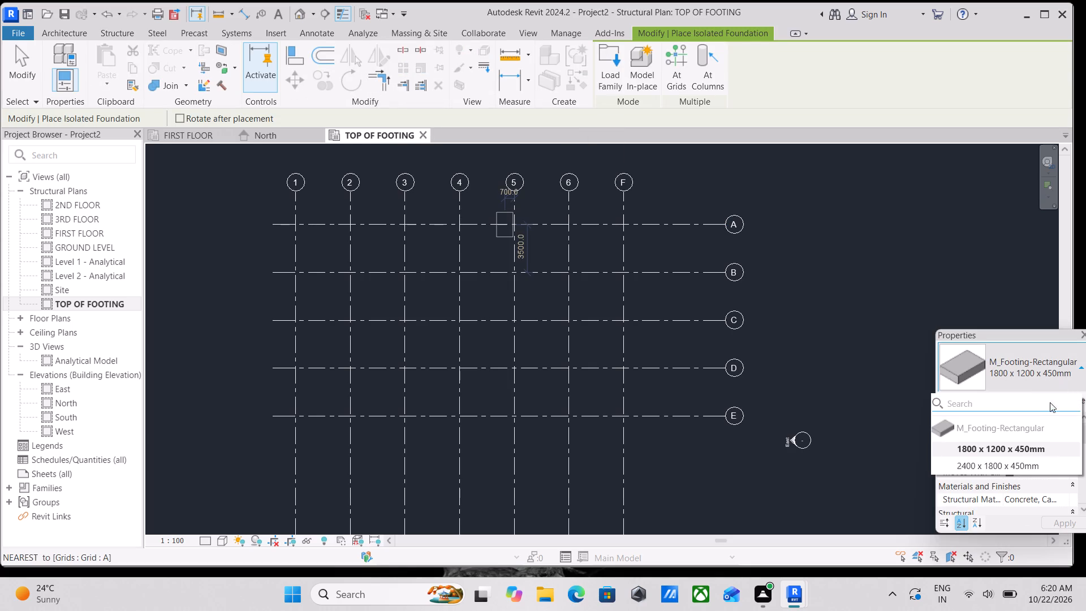
left_click(1005, 467)
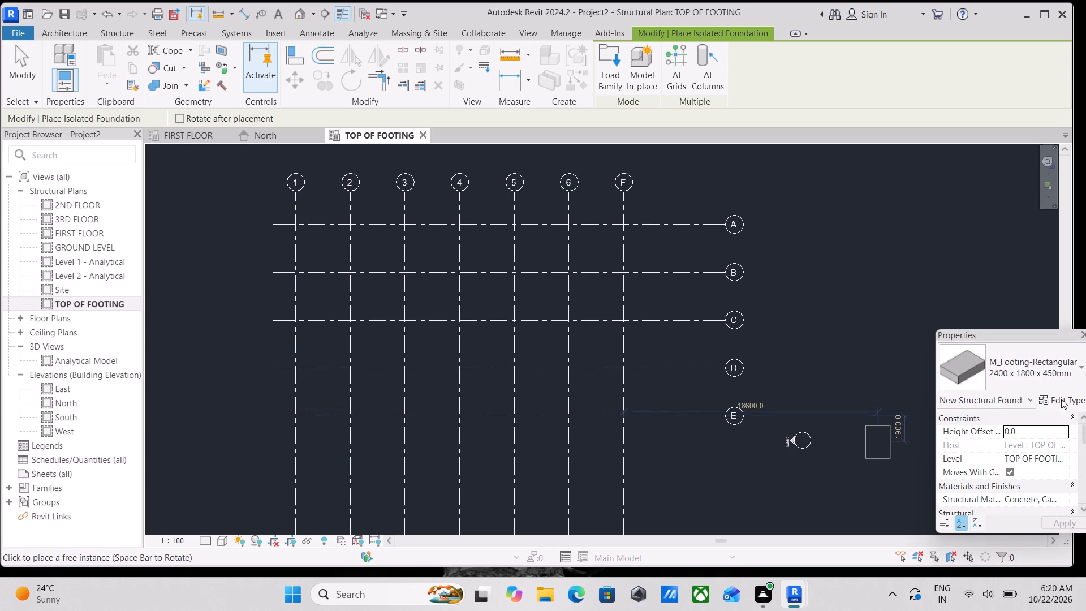
left_click(1063, 376)
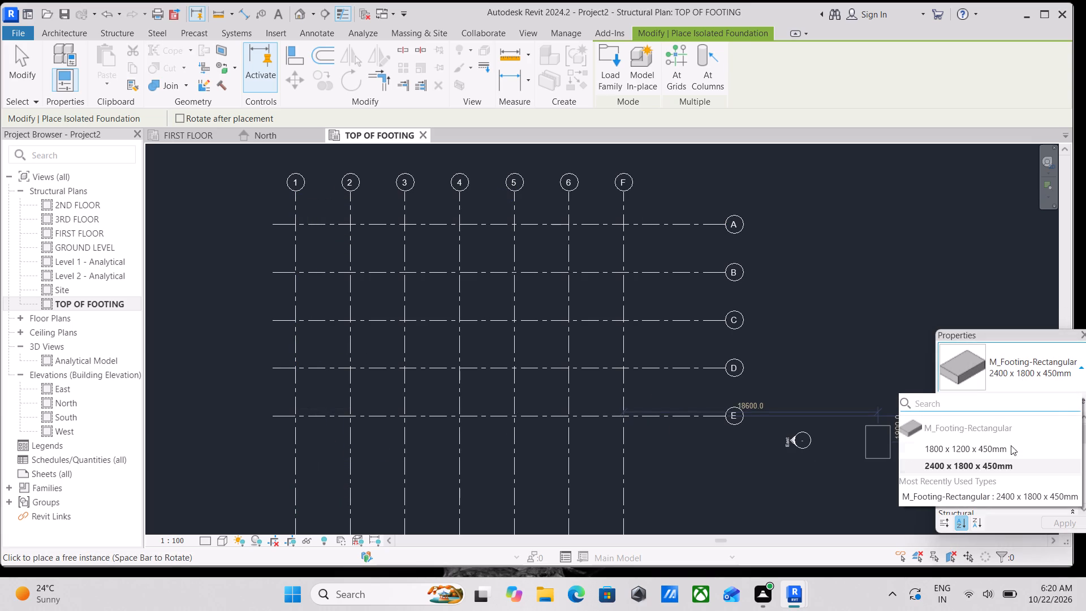
left_click(954, 451)
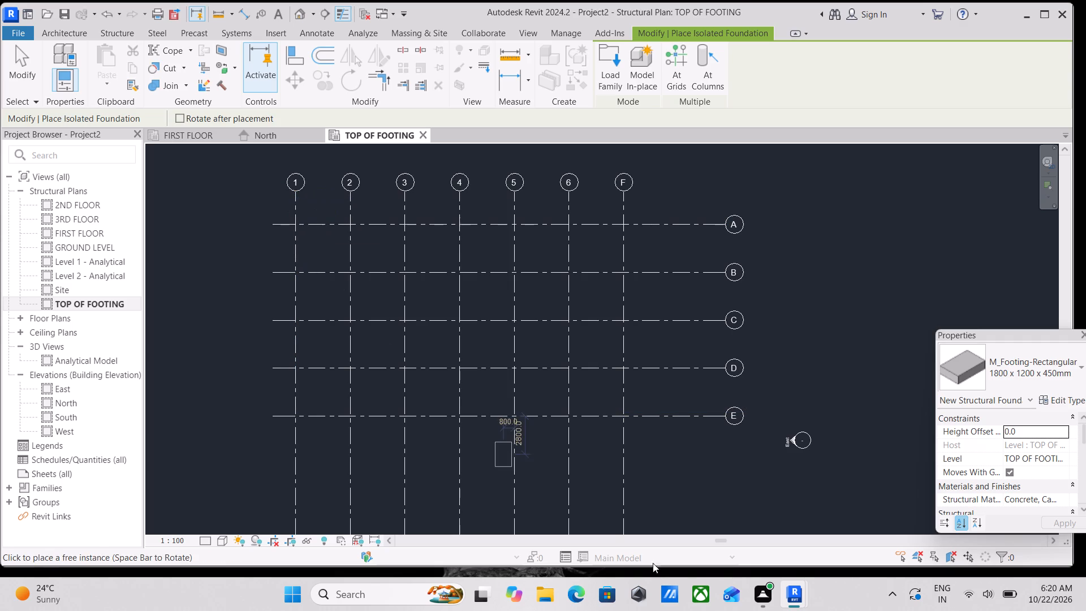
left_click(682, 66)
left_click_drag(663, 459, 544, 351)
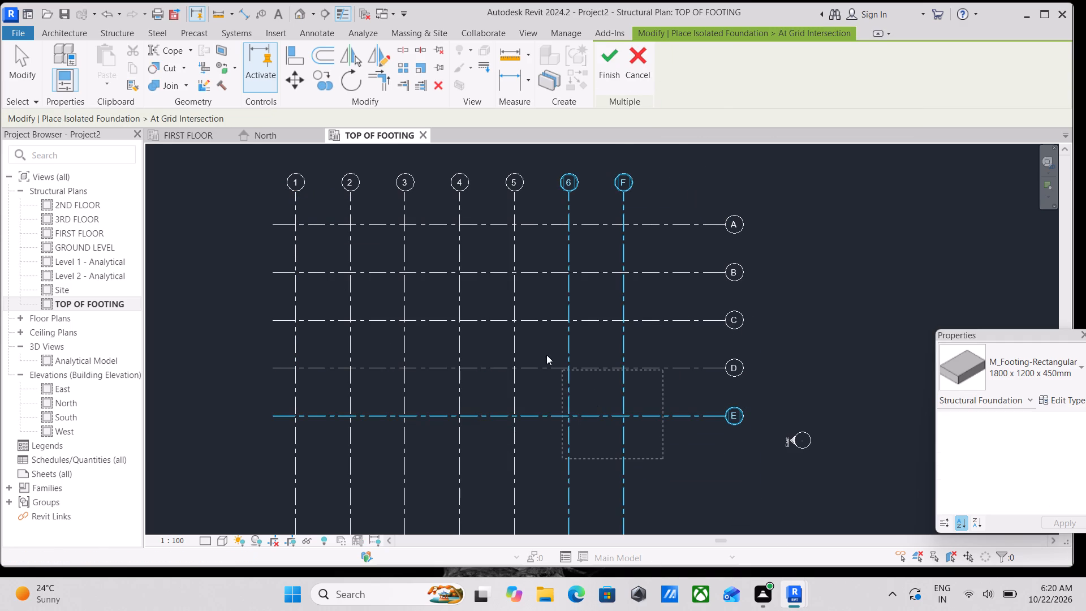
left_click_drag(544, 351, 285, 218)
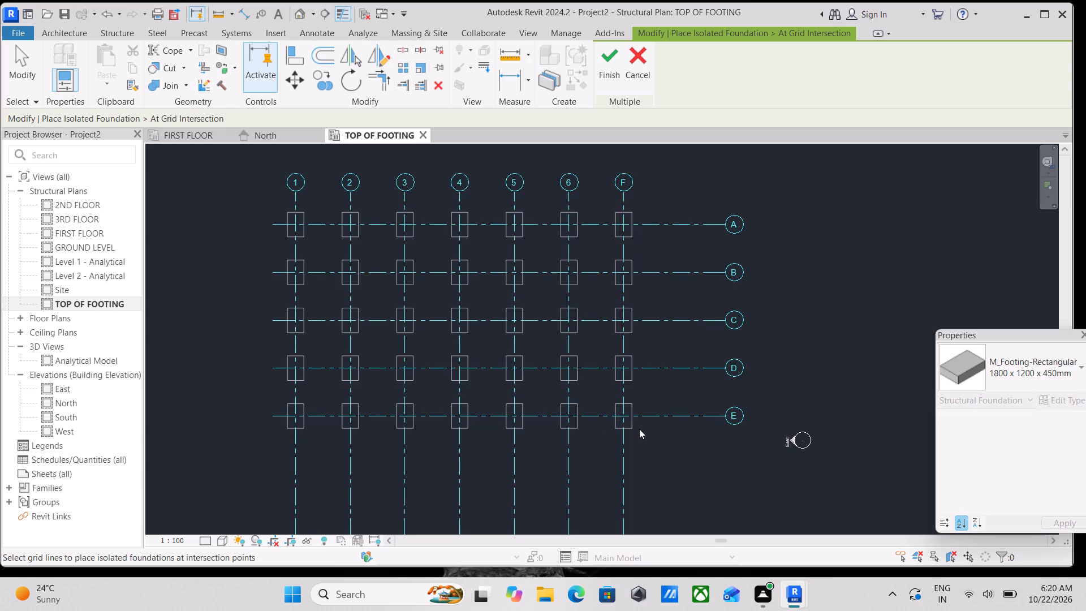
scroll(641, 429, "up", 2)
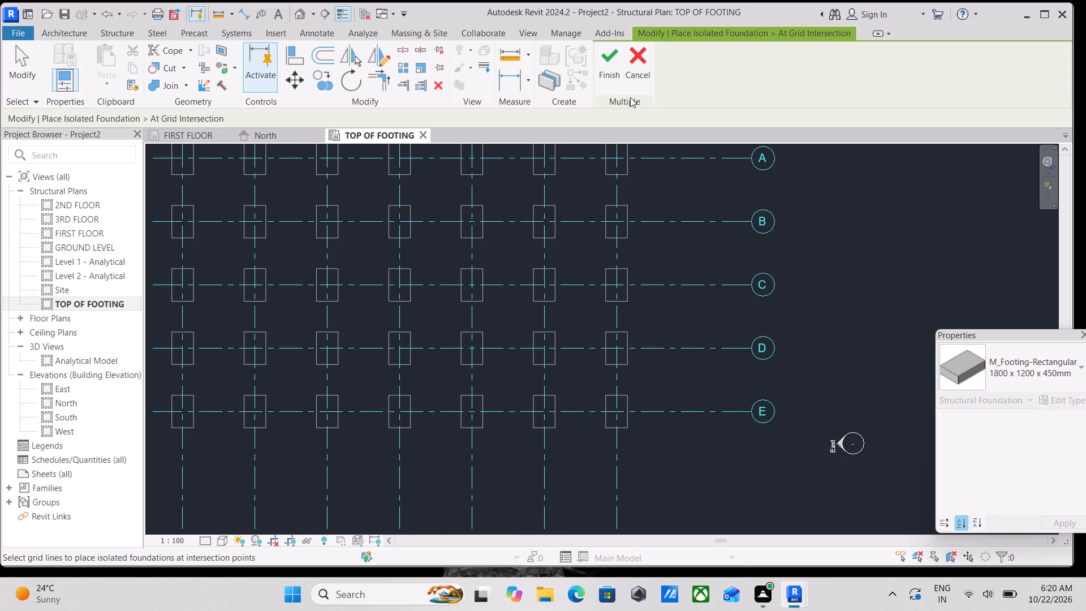
left_click(617, 69)
scroll(656, 313, "down", 3)
middle_click_drag(656, 314, 657, 335)
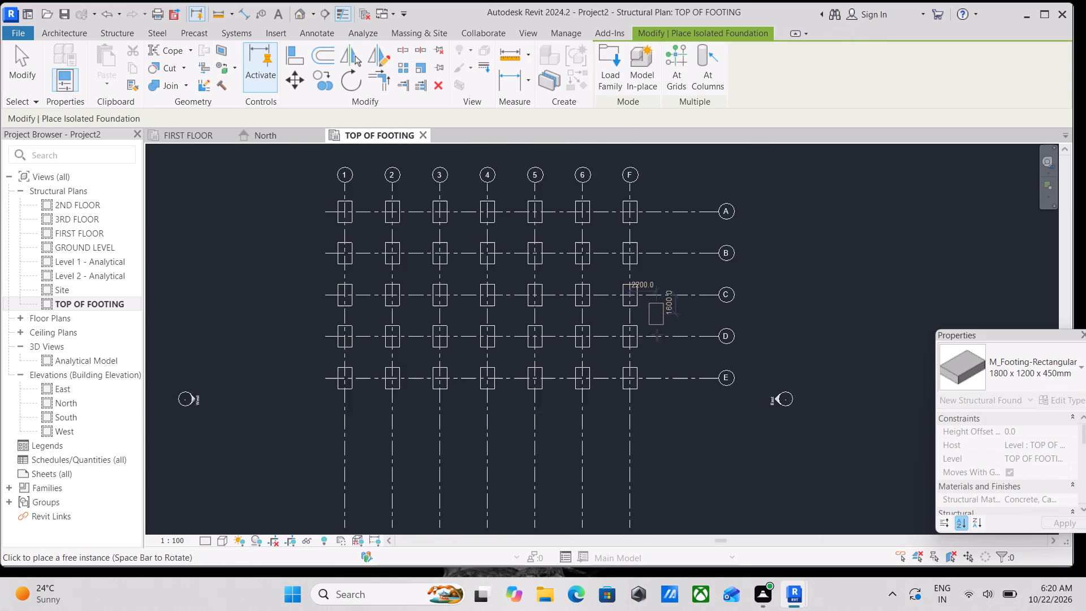
middle_click_drag(657, 335, 657, 380)
key("Escape")
key("Escape")
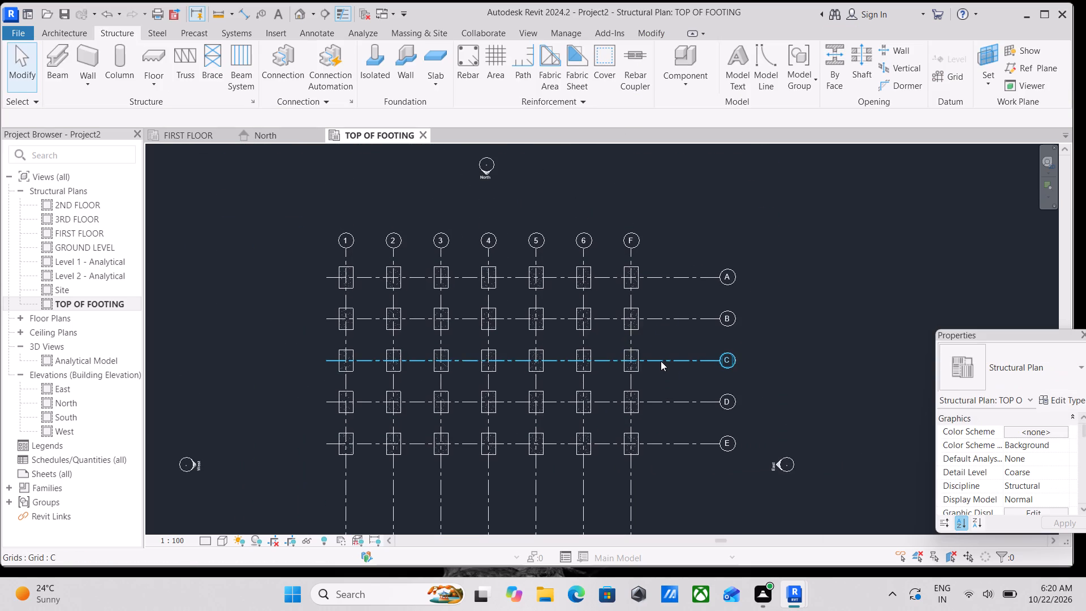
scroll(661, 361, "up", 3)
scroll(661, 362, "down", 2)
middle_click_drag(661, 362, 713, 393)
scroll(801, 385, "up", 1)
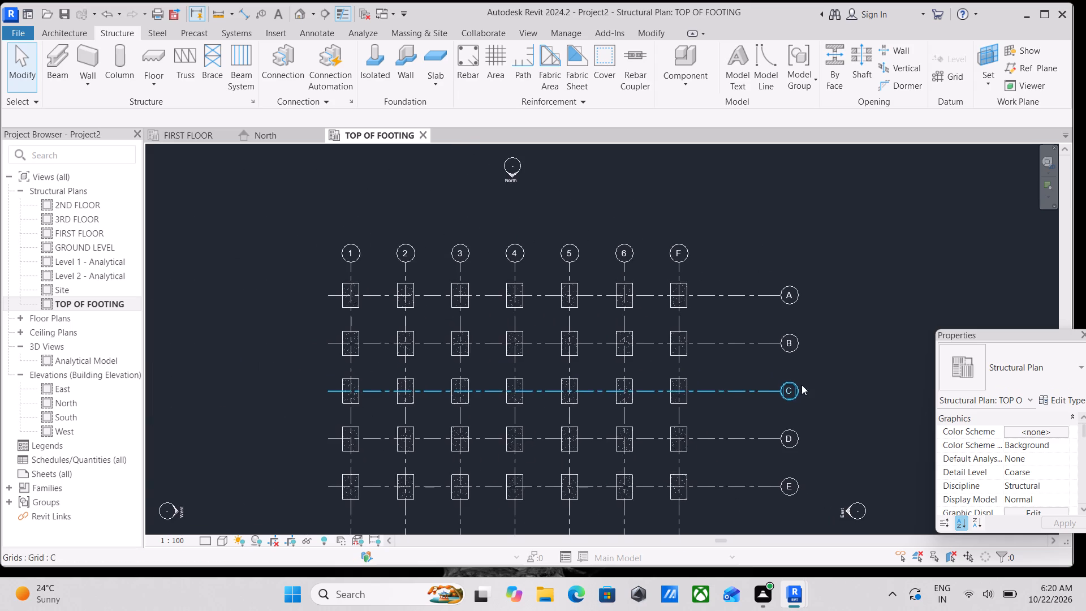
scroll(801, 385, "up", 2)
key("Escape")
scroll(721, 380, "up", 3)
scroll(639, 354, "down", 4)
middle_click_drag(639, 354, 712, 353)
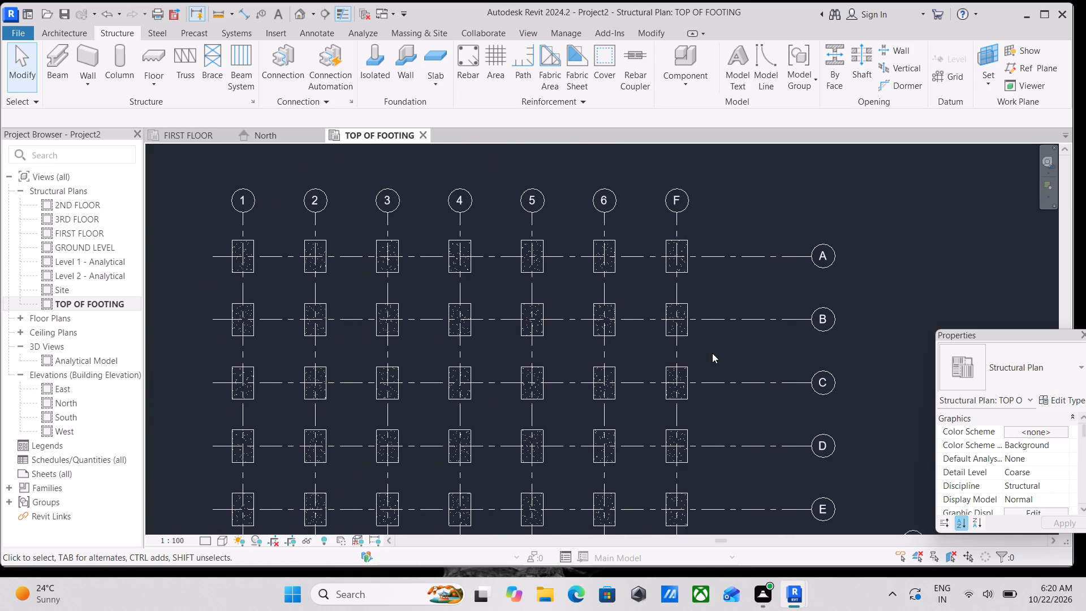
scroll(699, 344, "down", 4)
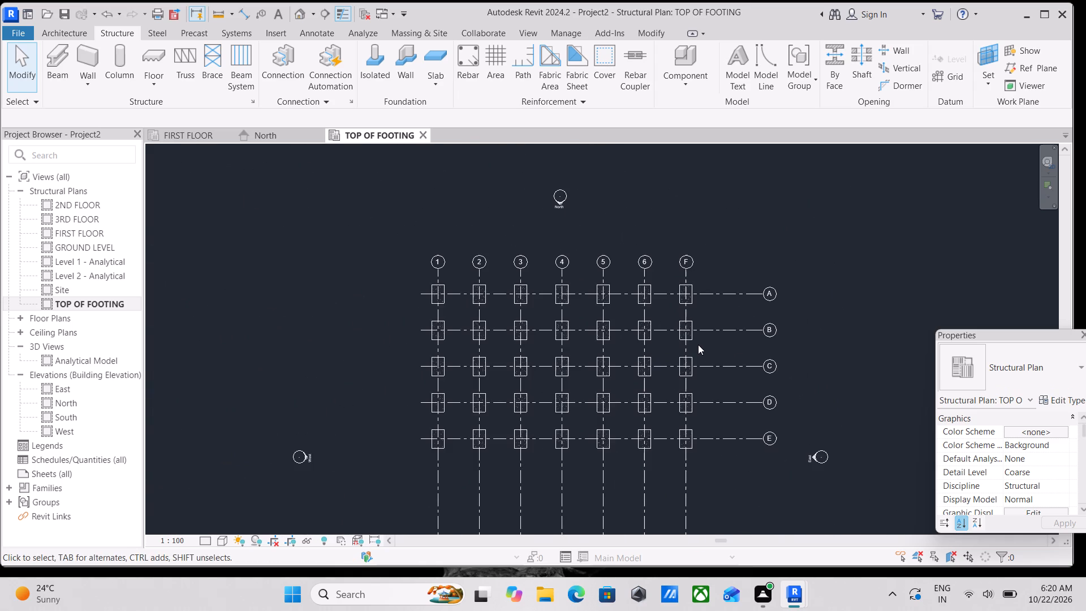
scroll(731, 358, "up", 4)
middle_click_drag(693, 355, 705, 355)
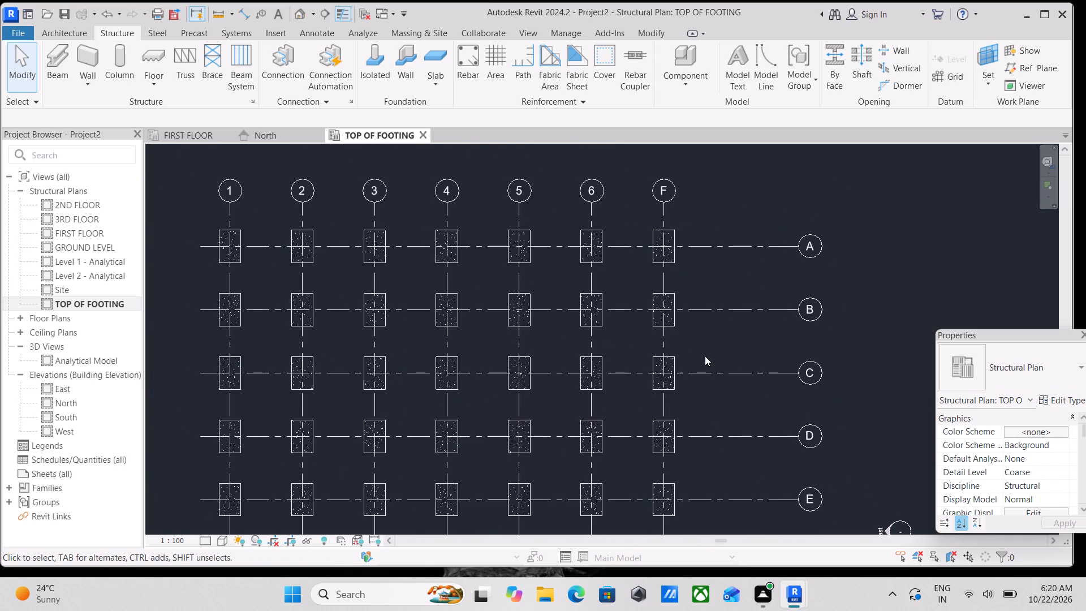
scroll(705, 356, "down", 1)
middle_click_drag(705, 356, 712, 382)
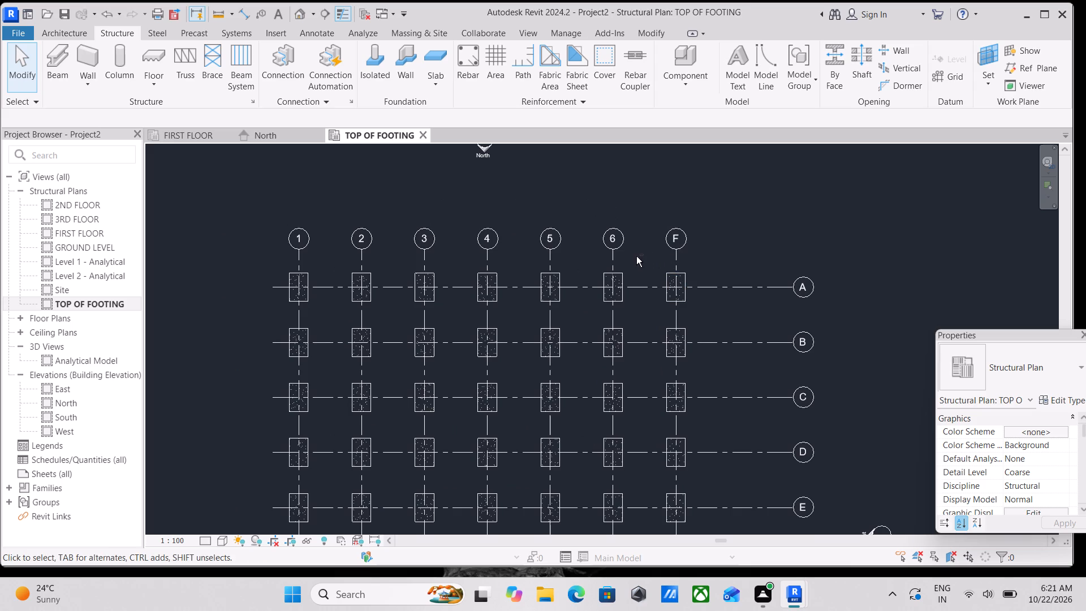
Delete the isolated footings on vertical grid F at its intersections with grids A, E and C.
left_click_drag(639, 252, 708, 322, "shift")
left_click_drag(712, 329, 673, 276, "shift")
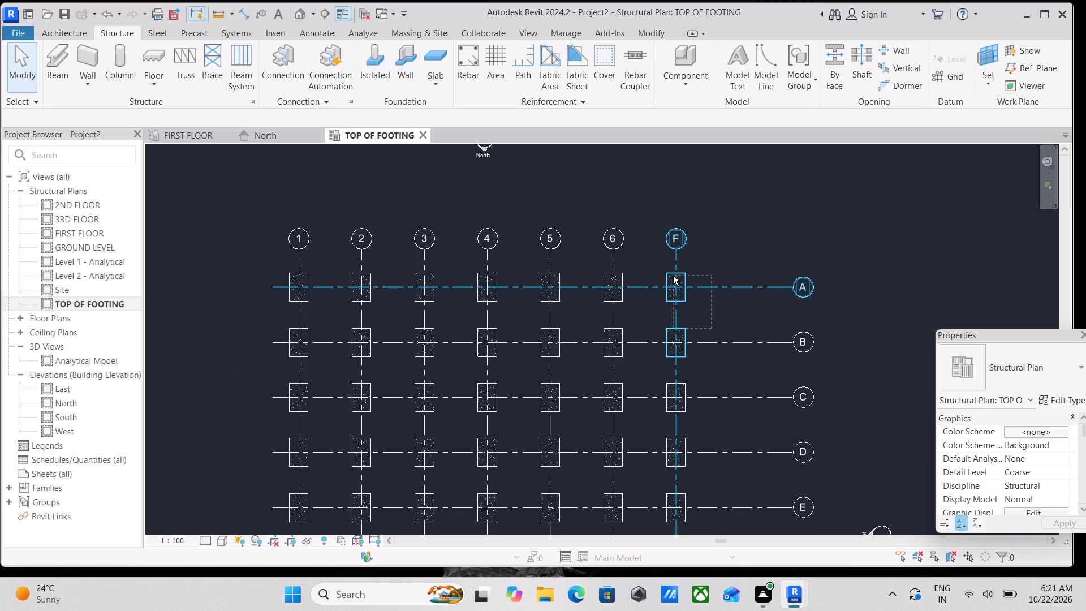
left_click_drag(673, 276, 666, 270, "shift")
left_click_drag(654, 260, 706, 326)
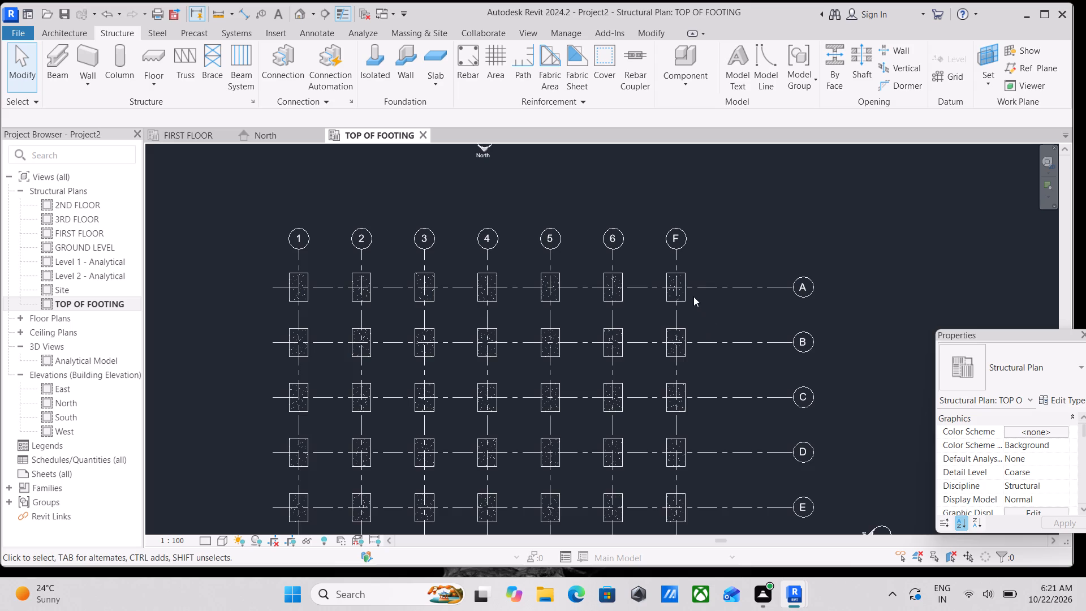
left_click(680, 296)
right_click(680, 296)
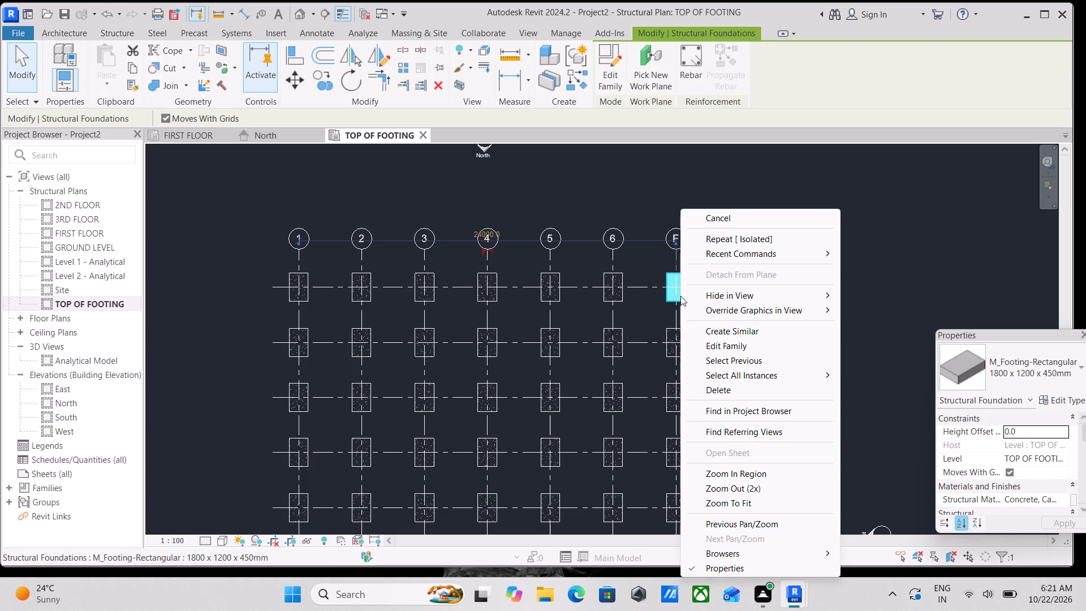
left_click(724, 390)
scroll(725, 385, "down", 1)
middle_click_drag(725, 379, 686, 257)
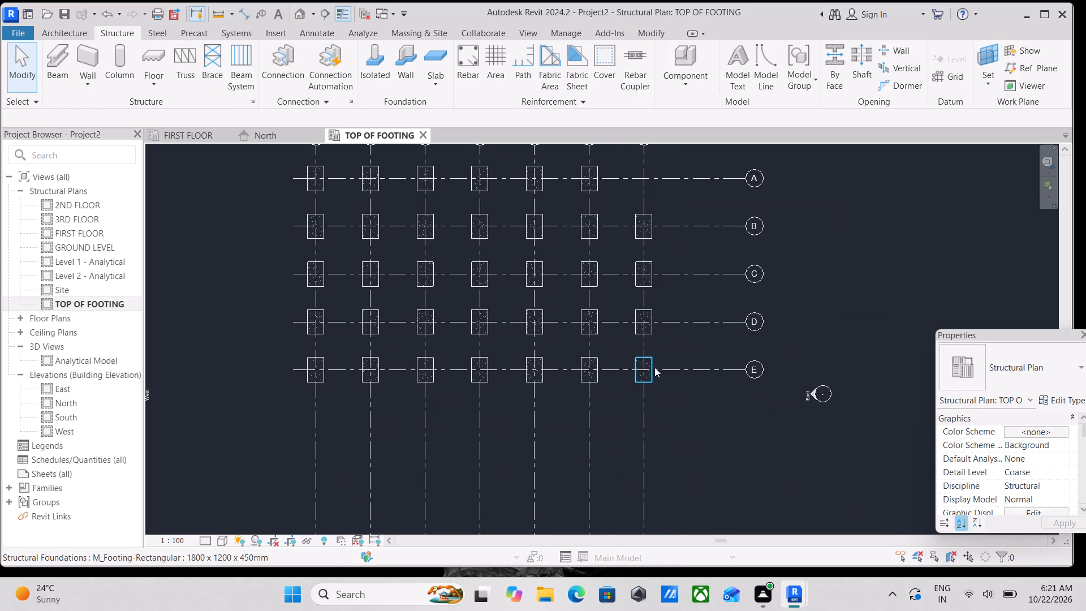
left_click(653, 368)
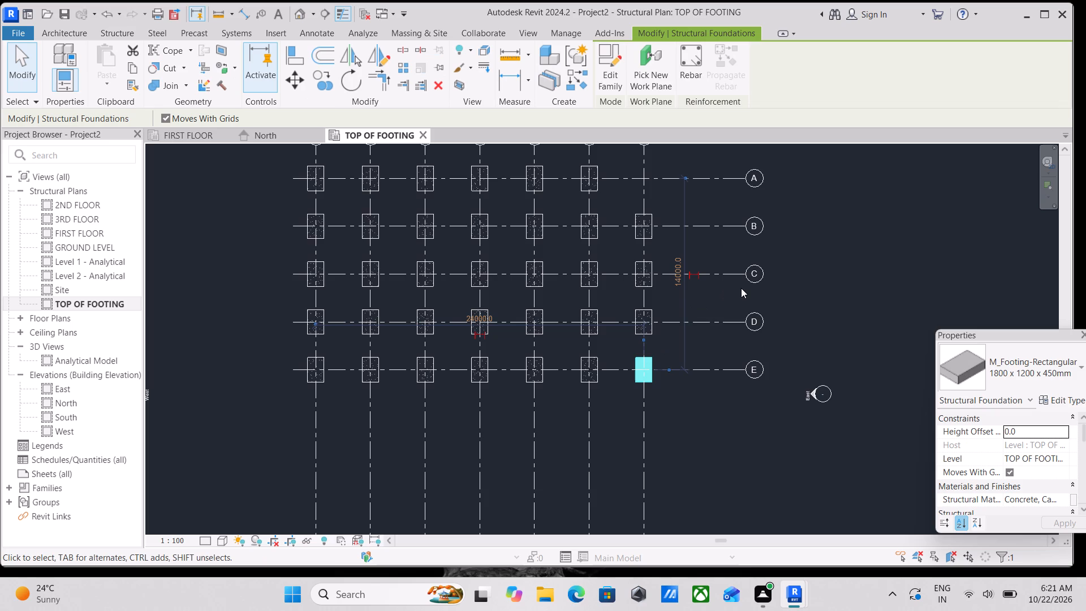
right_click(854, 291)
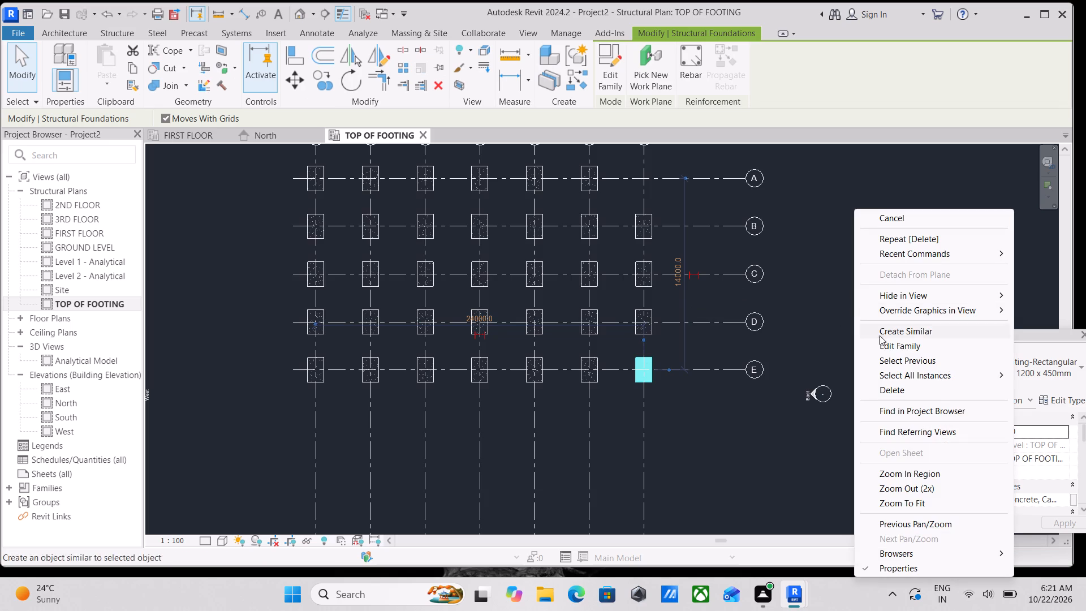
left_click(890, 386)
left_click(648, 271)
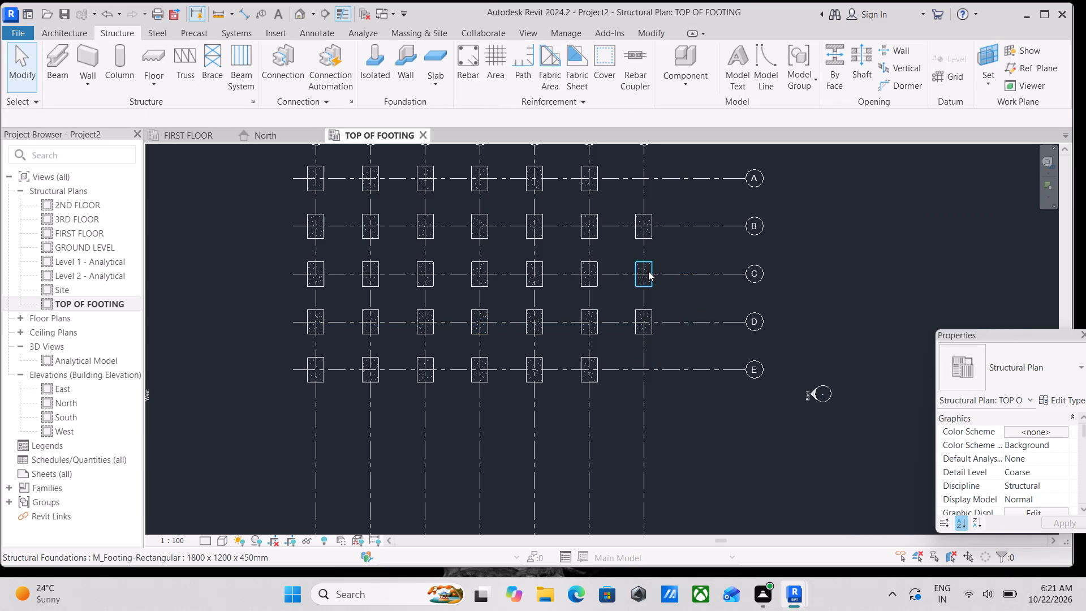
right_click(648, 271)
left_click(725, 391)
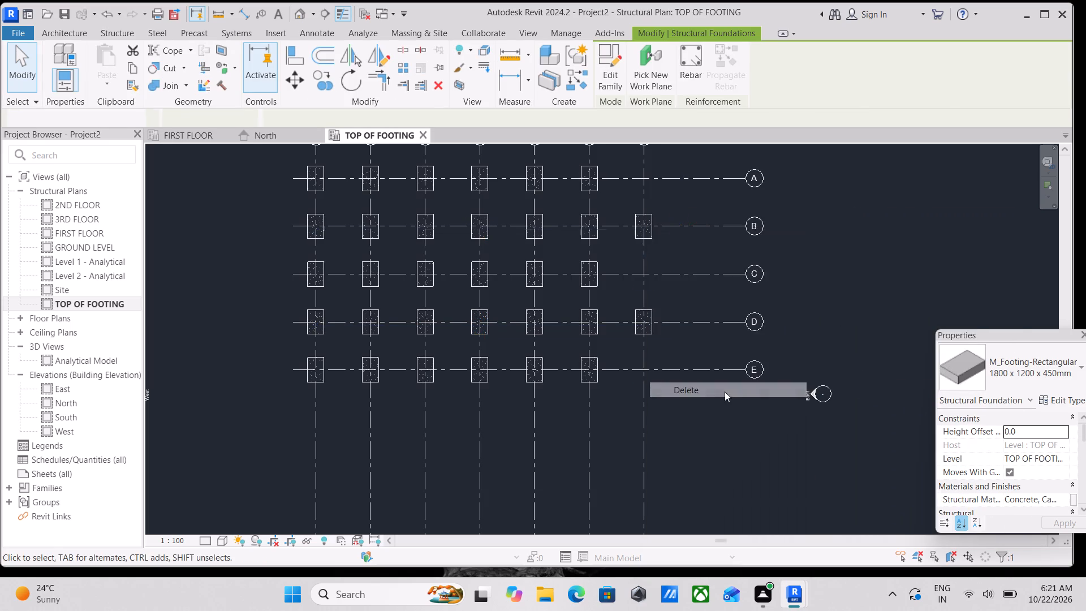
Delete the isolated footings on horizontal grids B and D at their intersections with vertical grids 1 to 6.
scroll(676, 356, "down", 3)
middle_click_drag(681, 364, 708, 407)
scroll(696, 406, "up", 3)
scroll(611, 395, "up", 1)
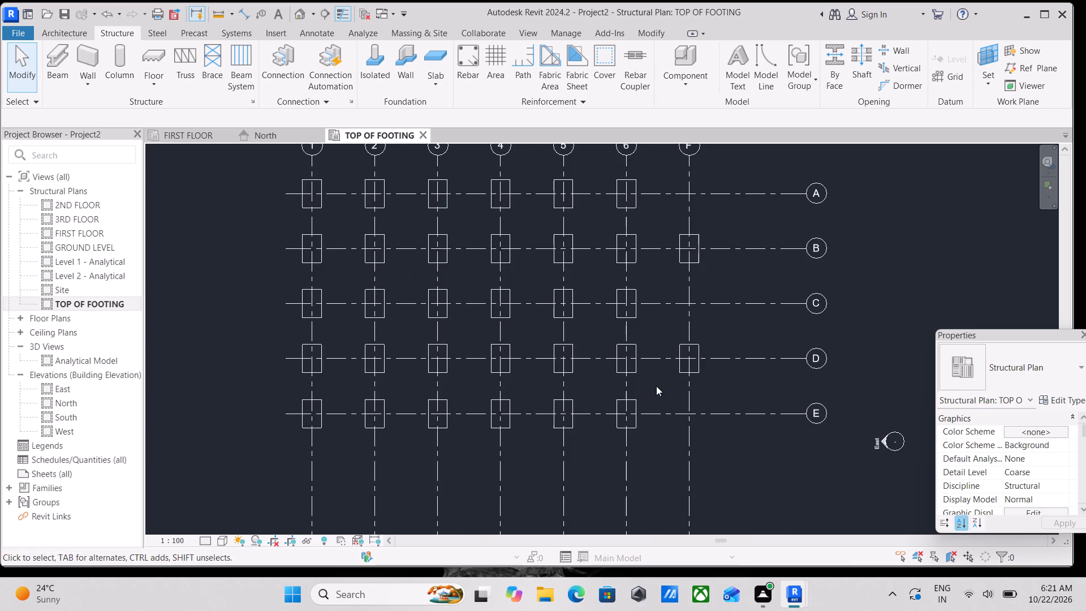
middle_click_drag(660, 387, 784, 457)
scroll(714, 415, "down", 2)
middle_click_drag(713, 415, 650, 399)
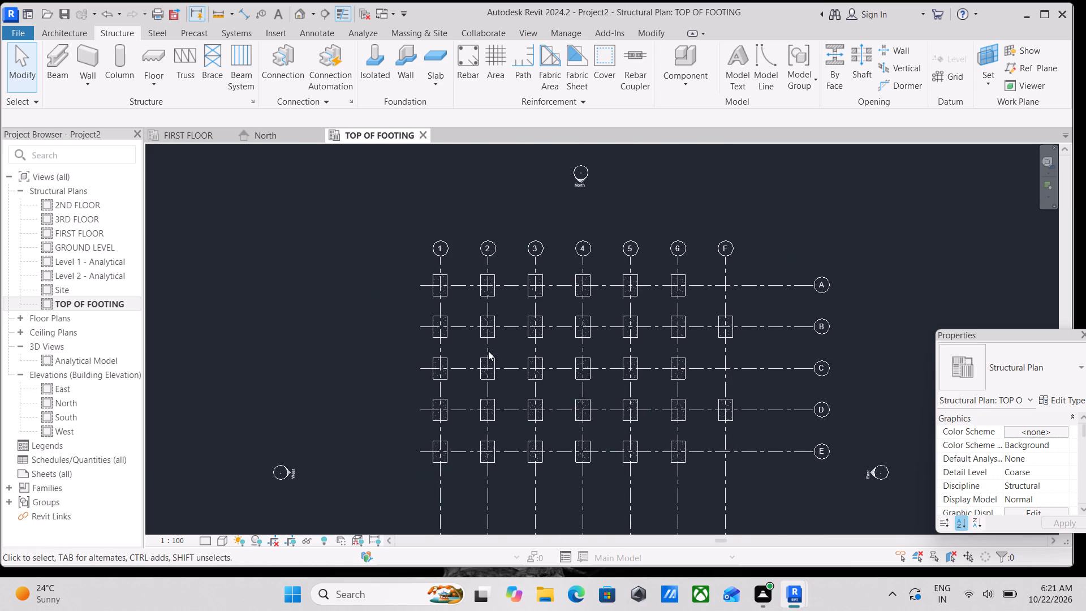
left_click(439, 324)
right_click(439, 324)
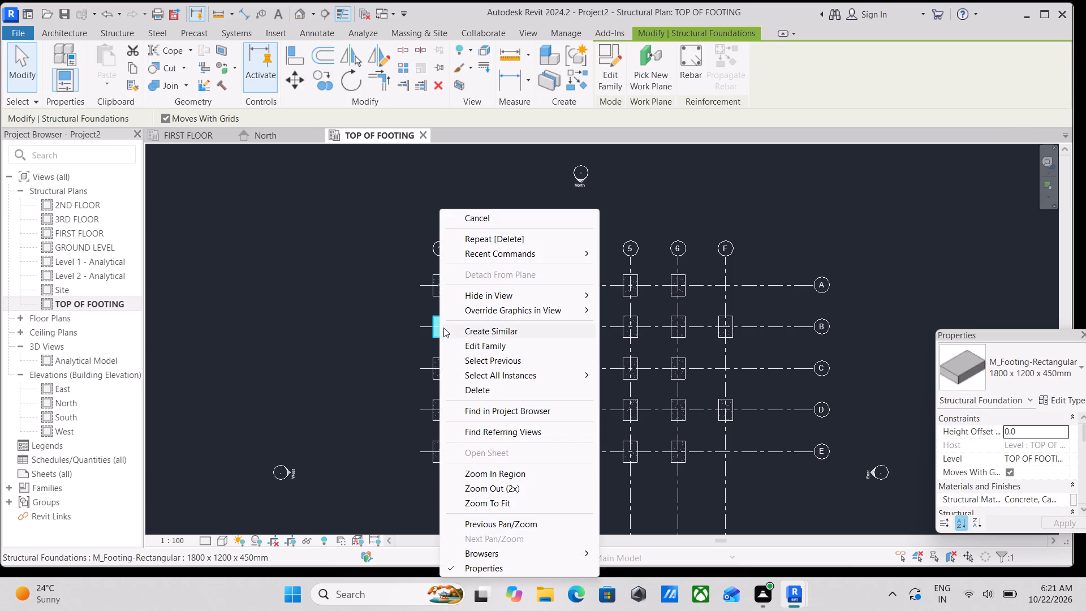
scroll(716, 311, "up", 2)
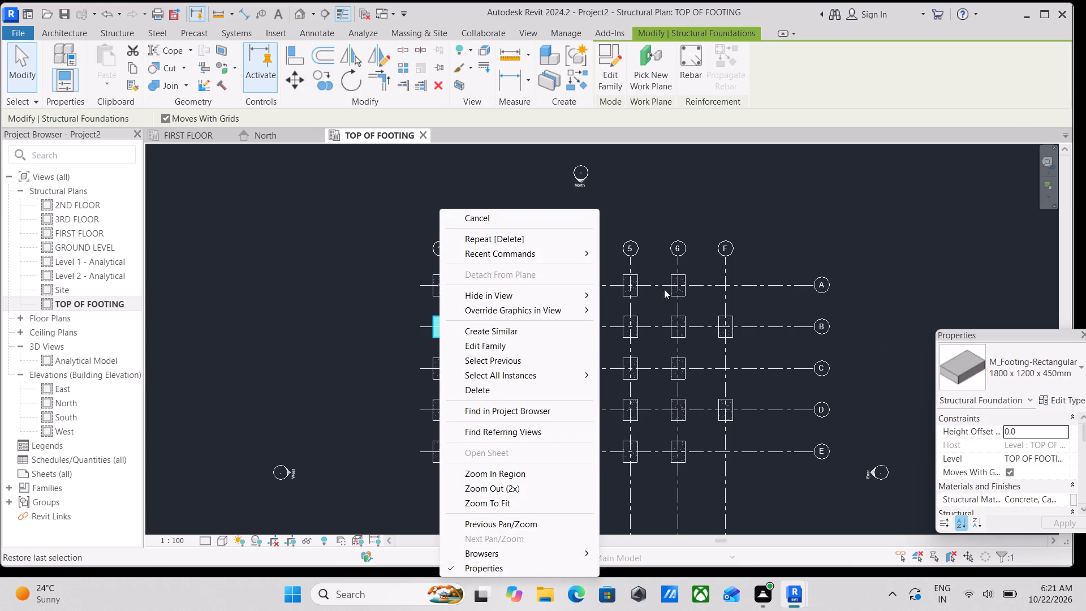
left_click(458, 178)
scroll(521, 282, "up", 3)
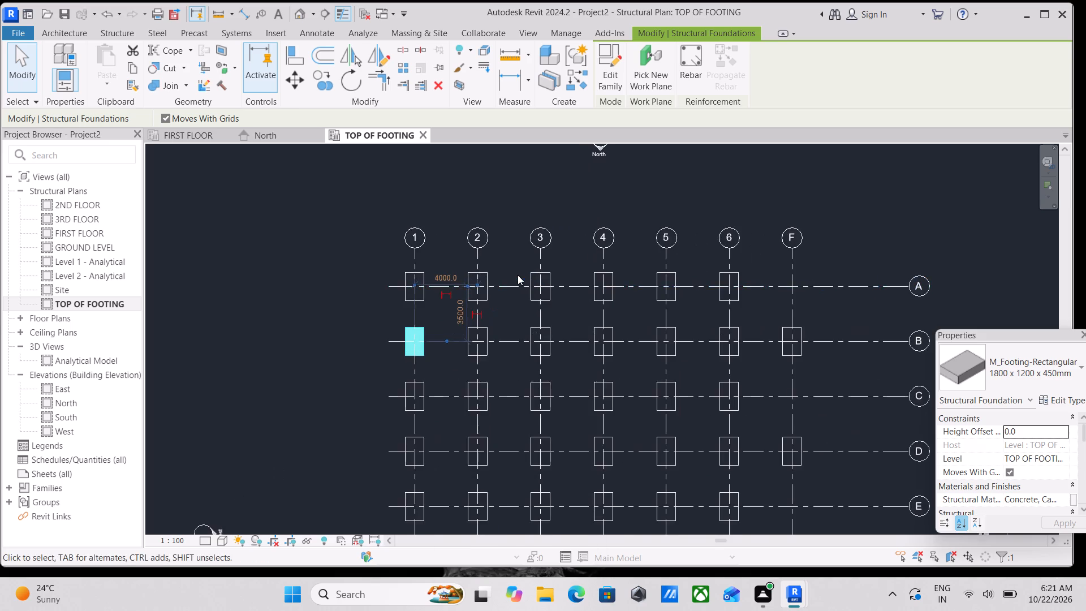
scroll(518, 275, "up", 1)
scroll(425, 295, "down", 2)
middle_click_drag(425, 294, 360, 213)
scroll(329, 277, "up", 3)
scroll(329, 277, "down", 2)
middle_click_drag(329, 277, 330, 347)
scroll(330, 347, "up", 1)
scroll(330, 347, "down", 2)
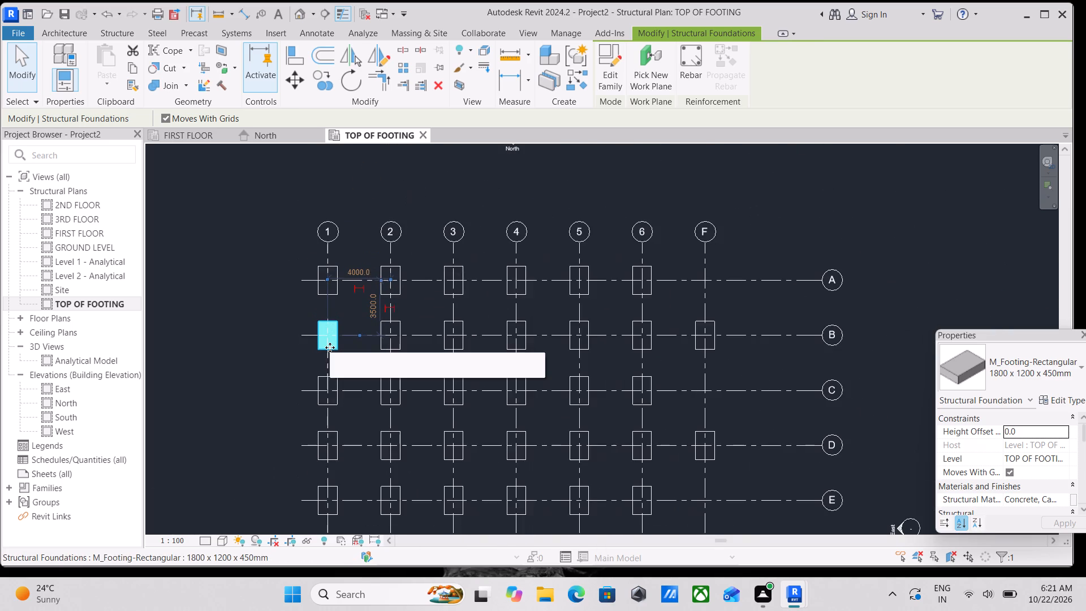
scroll(330, 347, "down", 2)
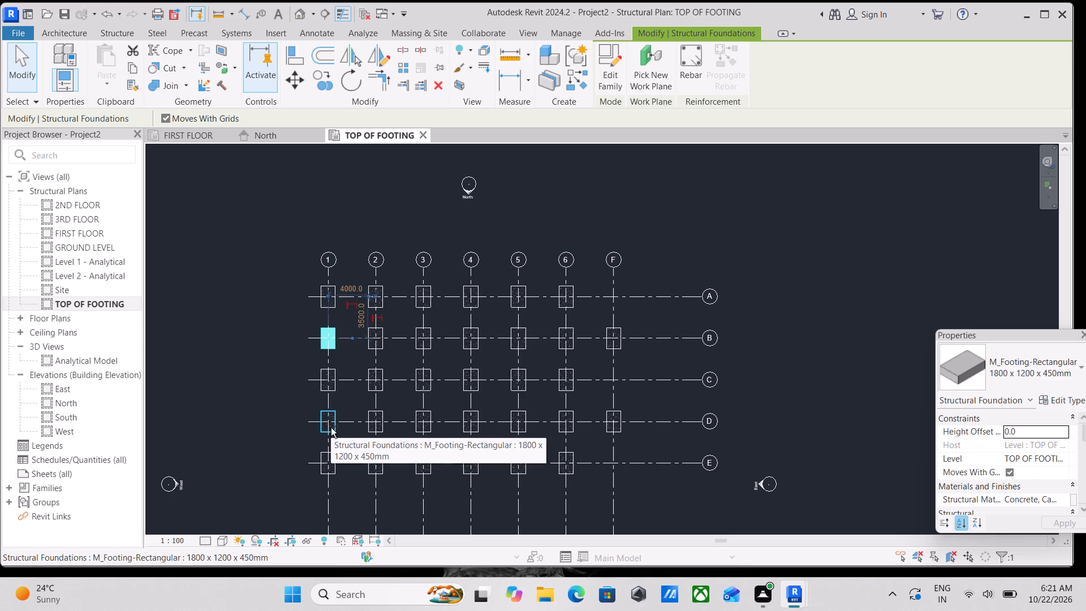
left_click(325, 423, "ctrl")
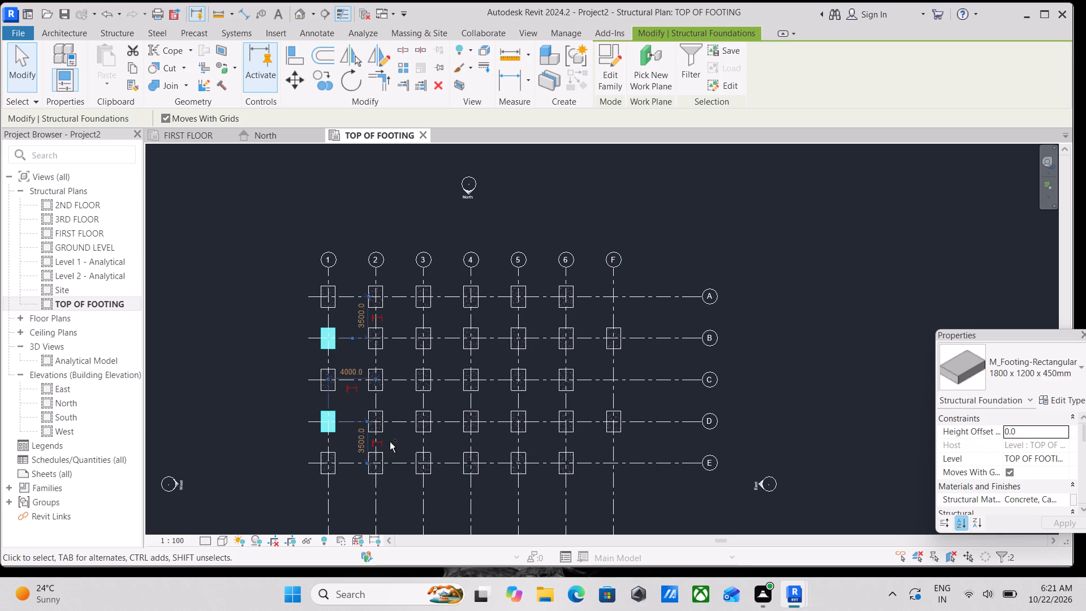
left_click(377, 423, "ctrl")
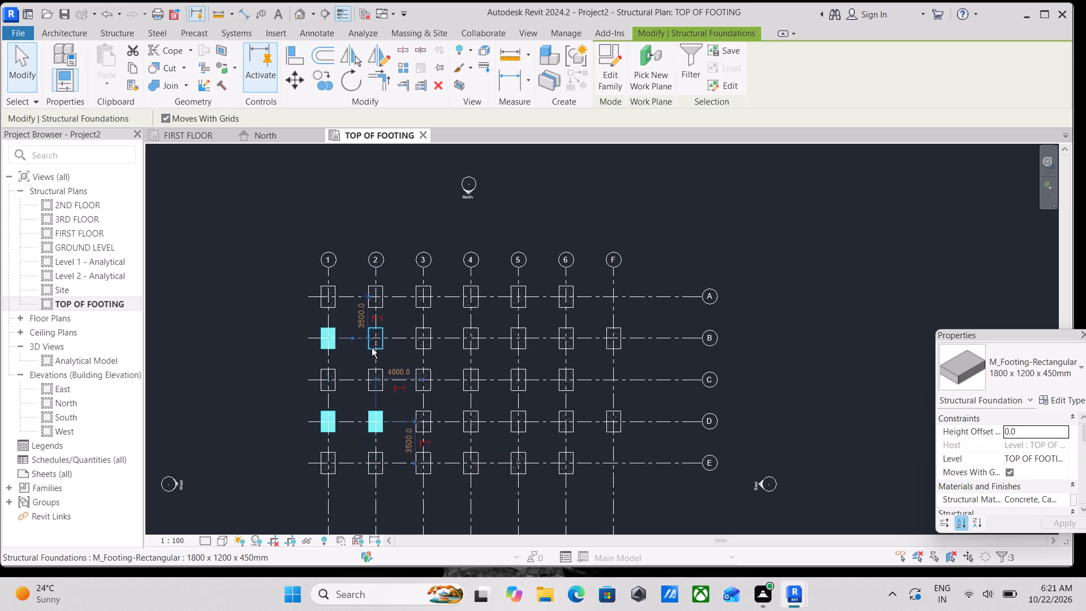
left_click(372, 348, "ctrl")
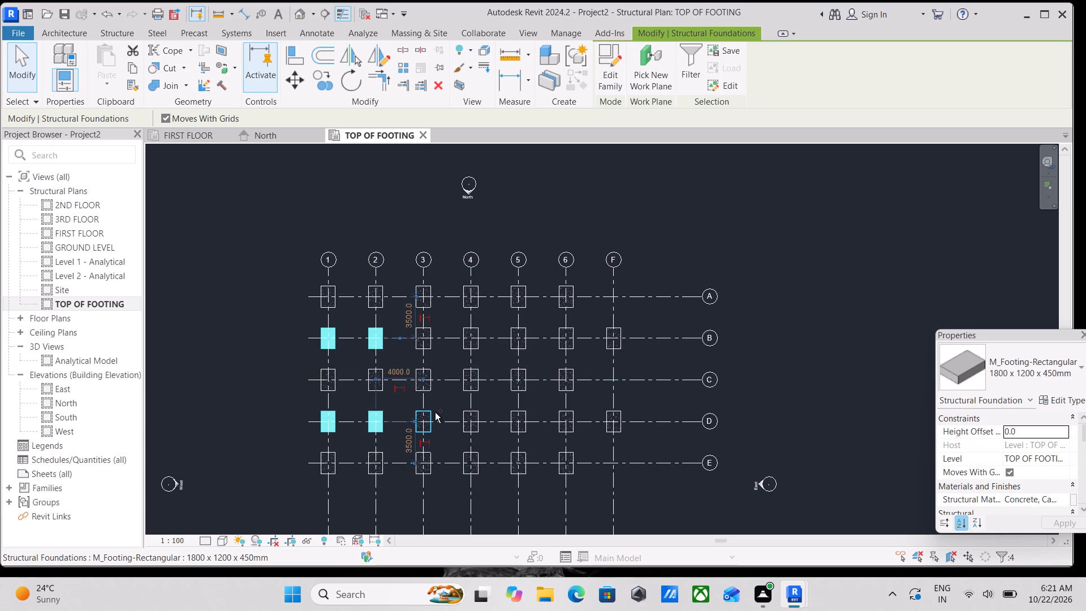
left_click(432, 414, "ctrl")
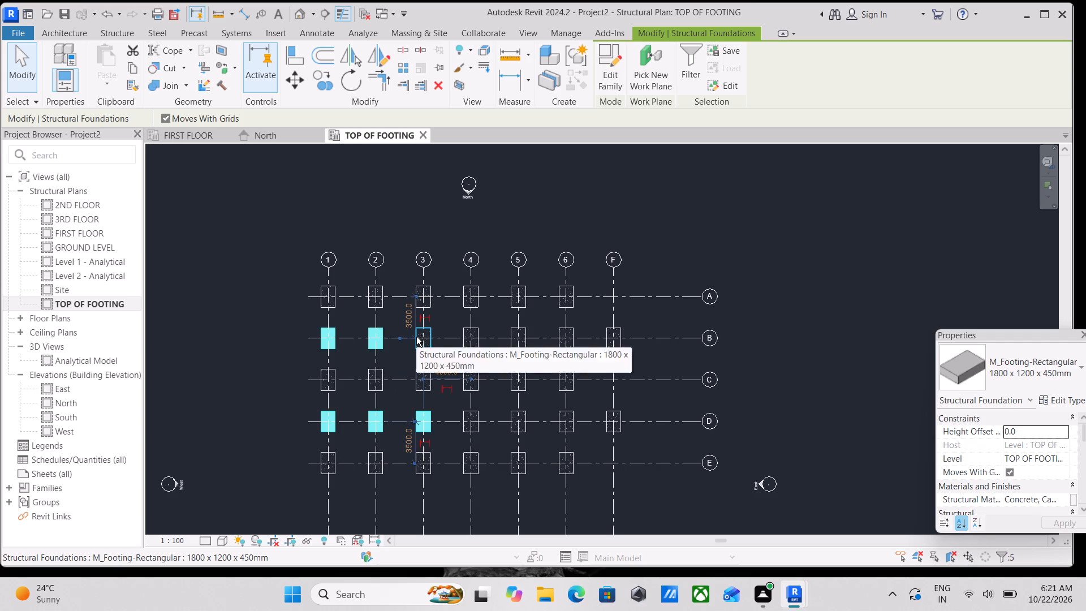
left_click(415, 334, "ctrl")
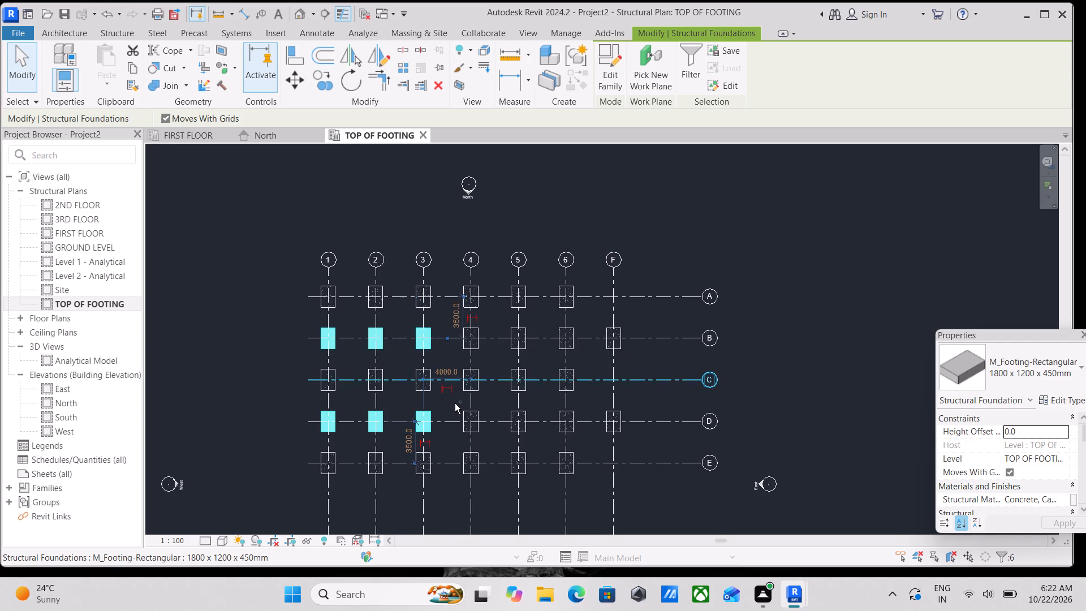
left_click(467, 420, "ctrl")
left_click(466, 335, "ctrl")
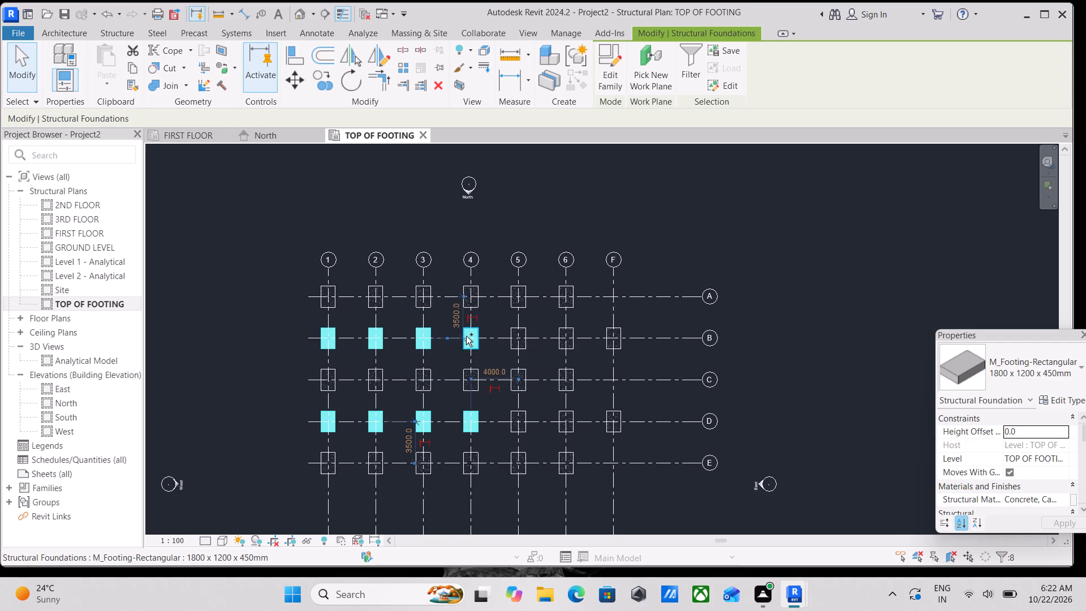
left_click(518, 415, "ctrl")
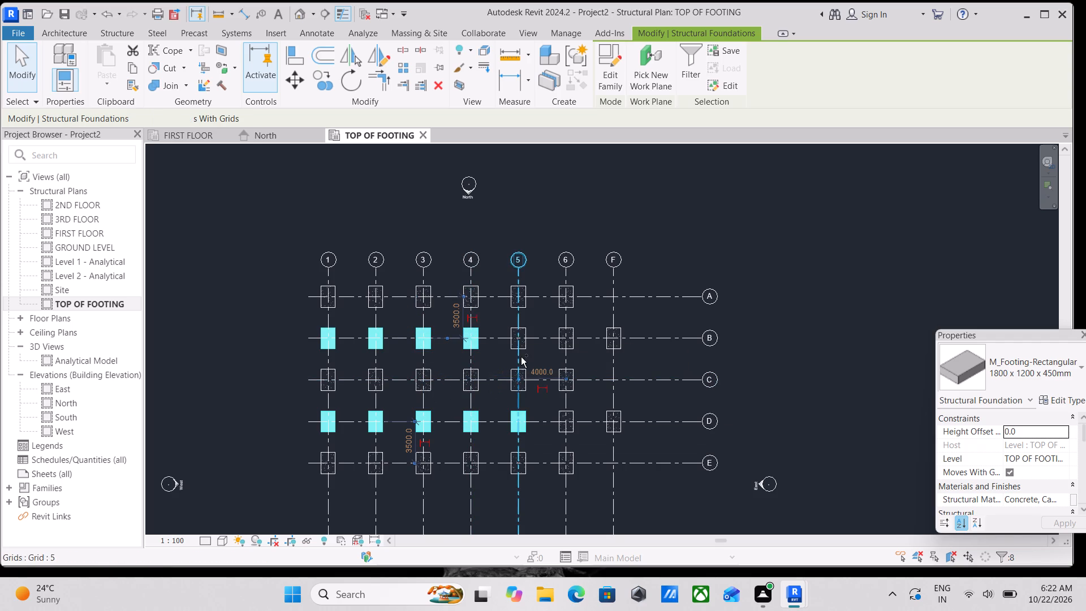
left_click(515, 330, "ctrl")
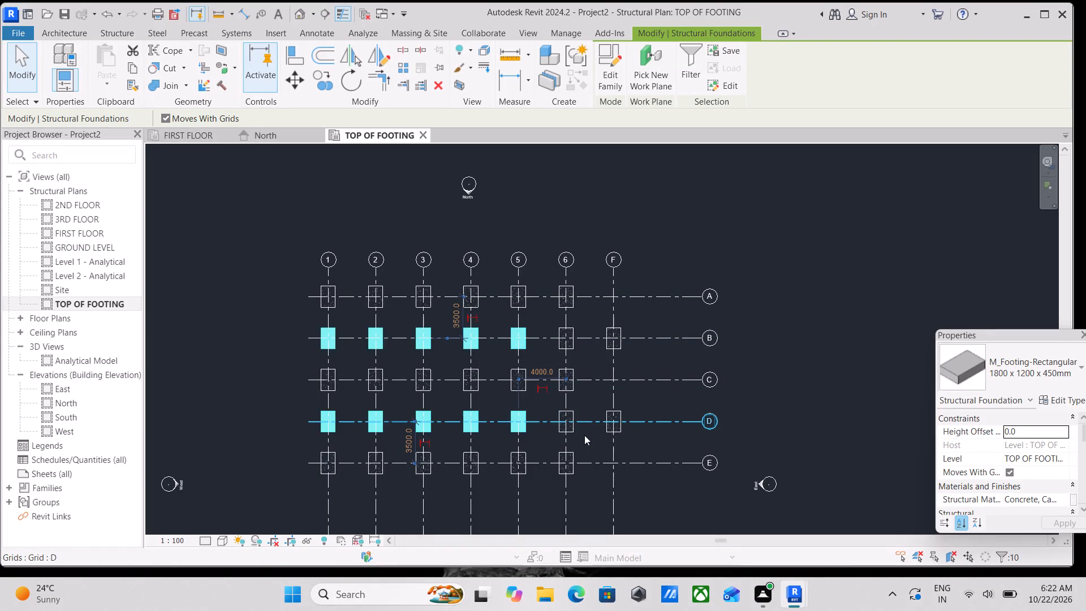
scroll(543, 494, "up", 2)
scroll(554, 405, "up", 2)
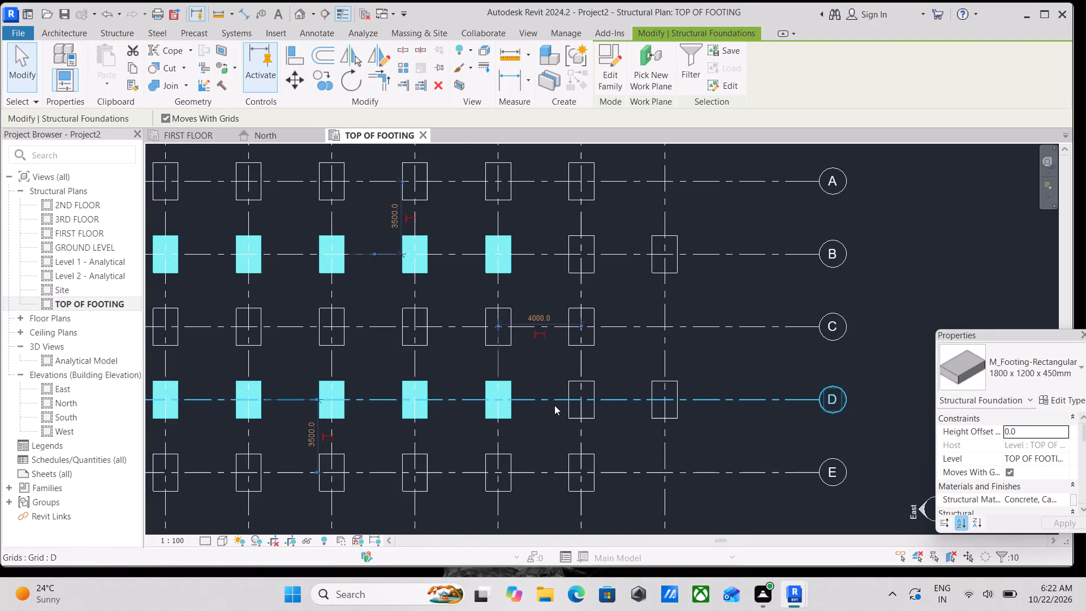
left_click(588, 412, "ctrl")
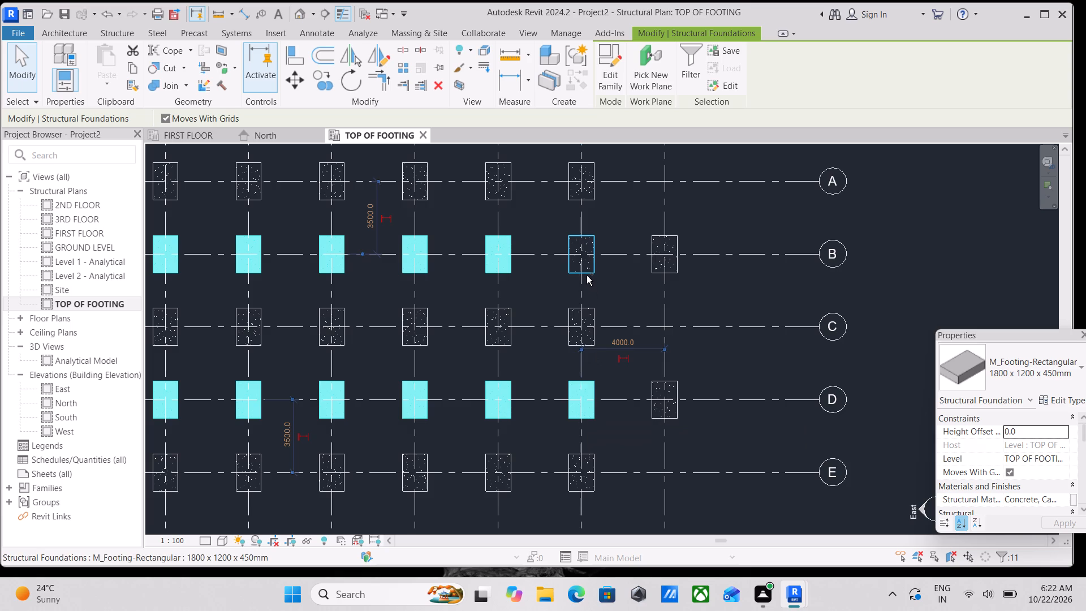
left_click(587, 276, "ctrl")
scroll(587, 276, "down", 2)
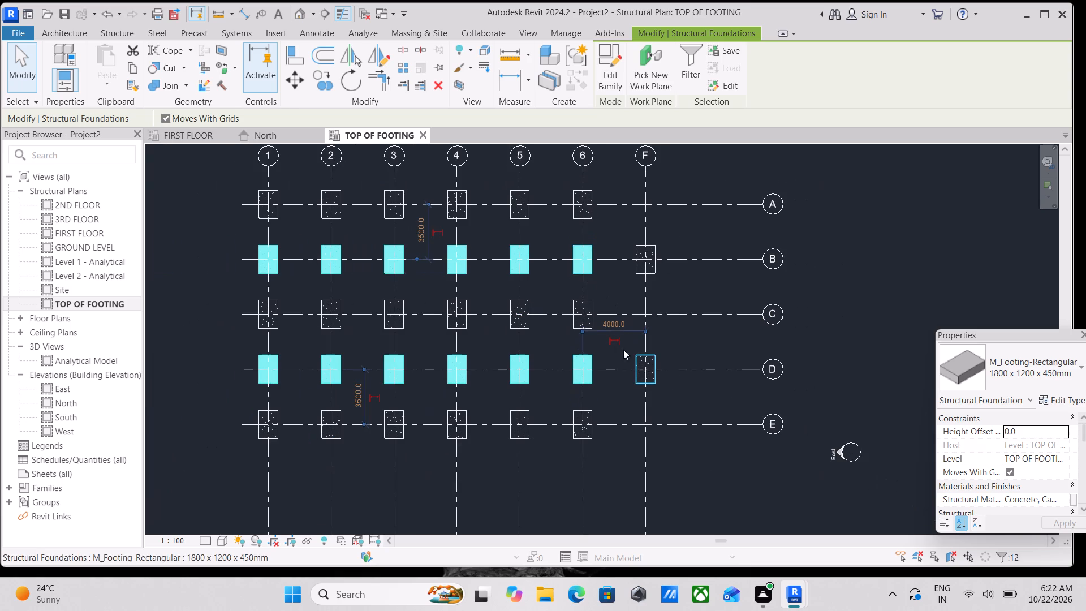
scroll(611, 335, "down", 3)
middle_click_drag(613, 336, 653, 390)
scroll(468, 356, "up", 3)
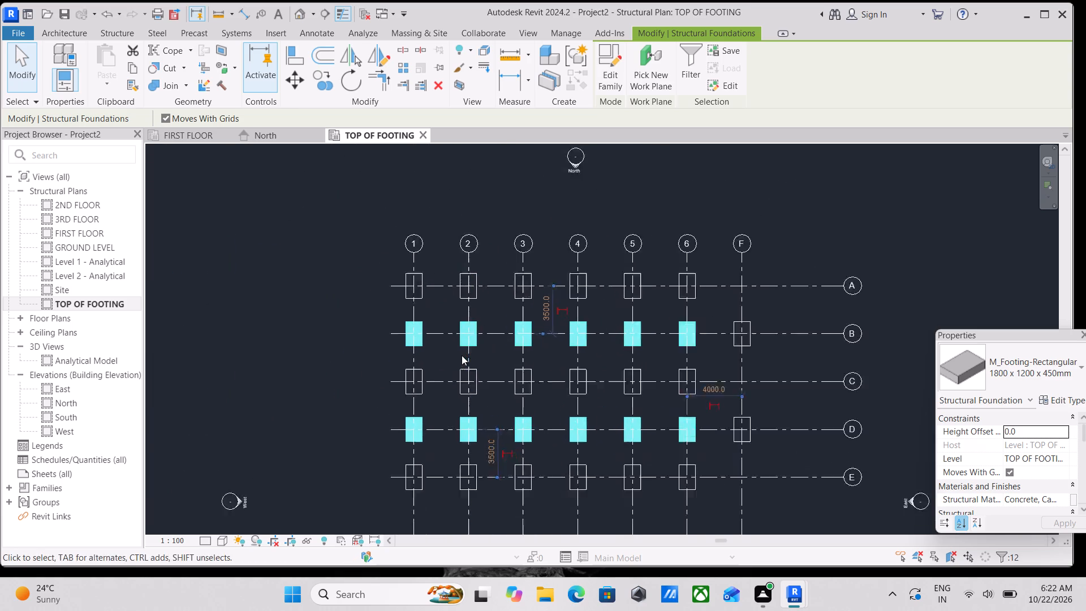
scroll(462, 355, "up", 1)
scroll(374, 352, "up", 3)
scroll(304, 329, "down", 3)
middle_click_drag(304, 329, 424, 347)
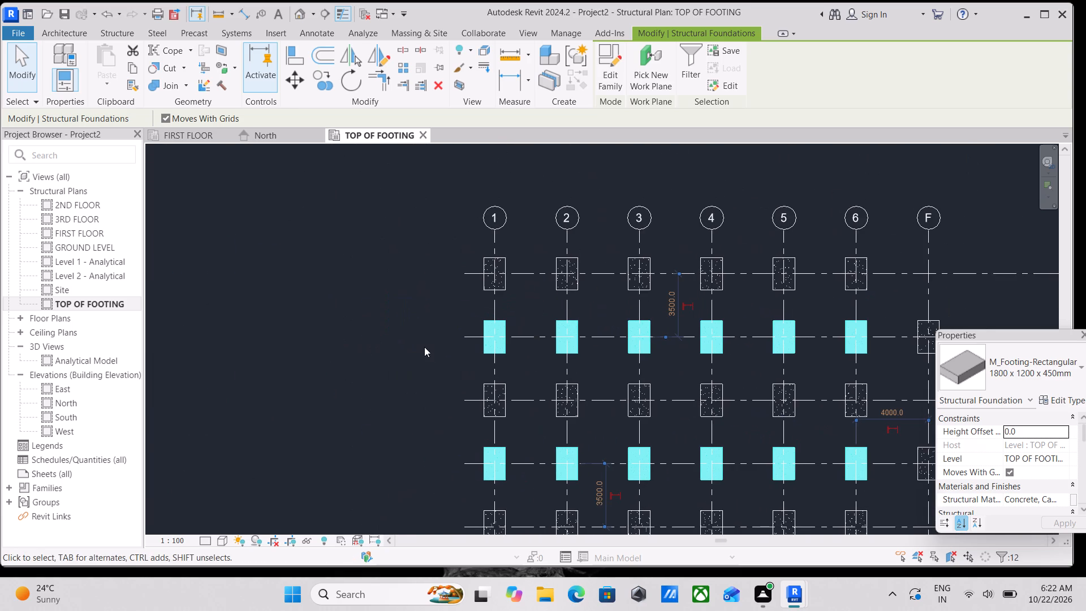
right_click(343, 263)
left_click(395, 387)
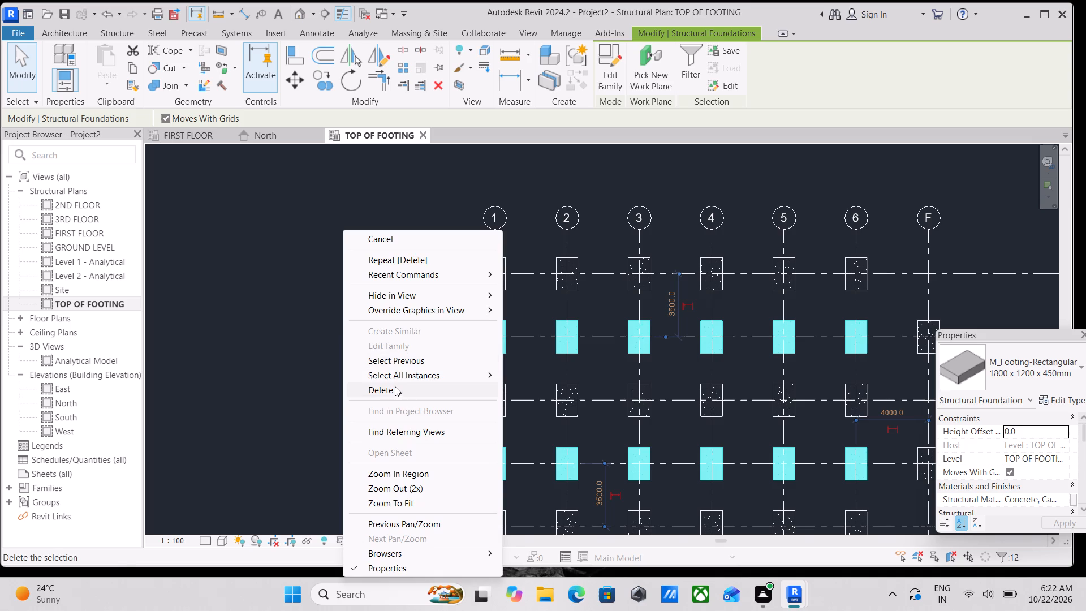
Delete the isolated footings on vertical grids 2 and 4 at their intersections with grids A, C and E.
scroll(436, 333, "down", 3)
middle_click_drag(436, 333, 416, 328)
scroll(416, 328, "up", 1)
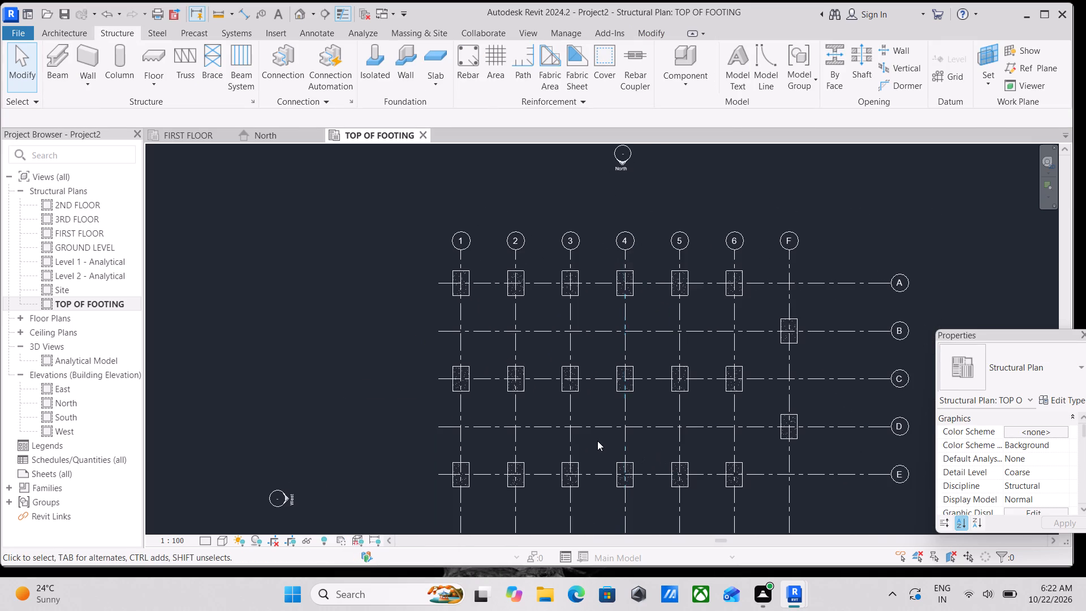
scroll(597, 441, "up", 1)
left_click(497, 369, "ctrl")
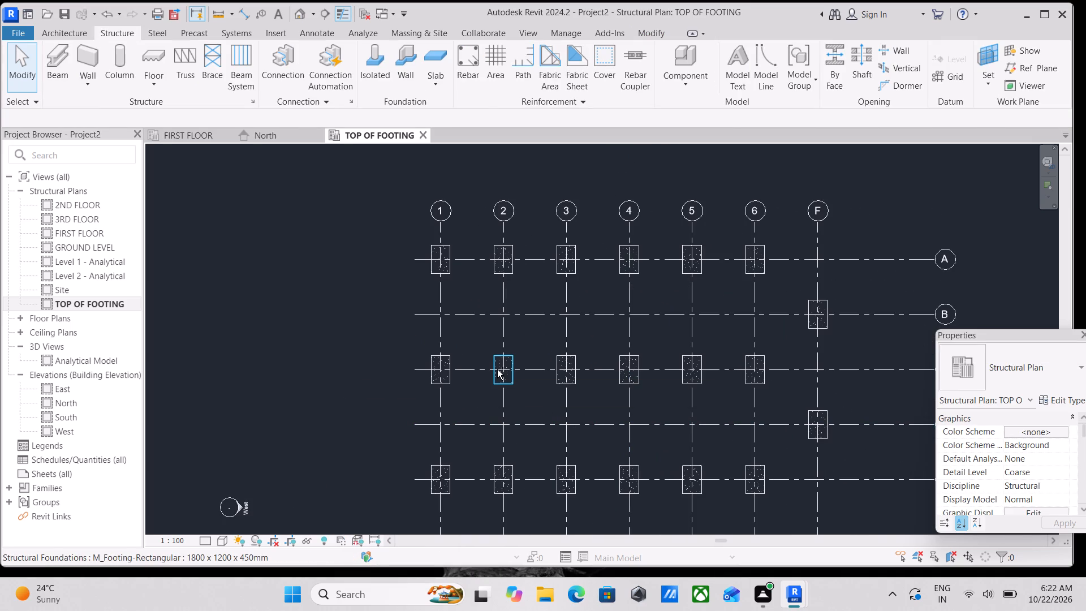
left_click(627, 376, "ctrl")
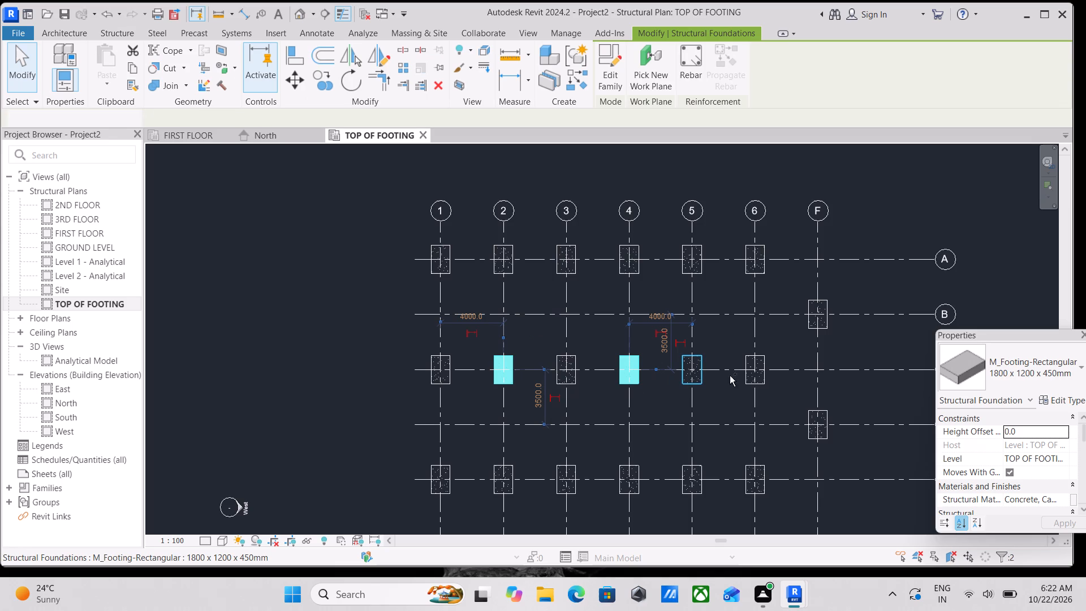
left_click(503, 271, "ctrl")
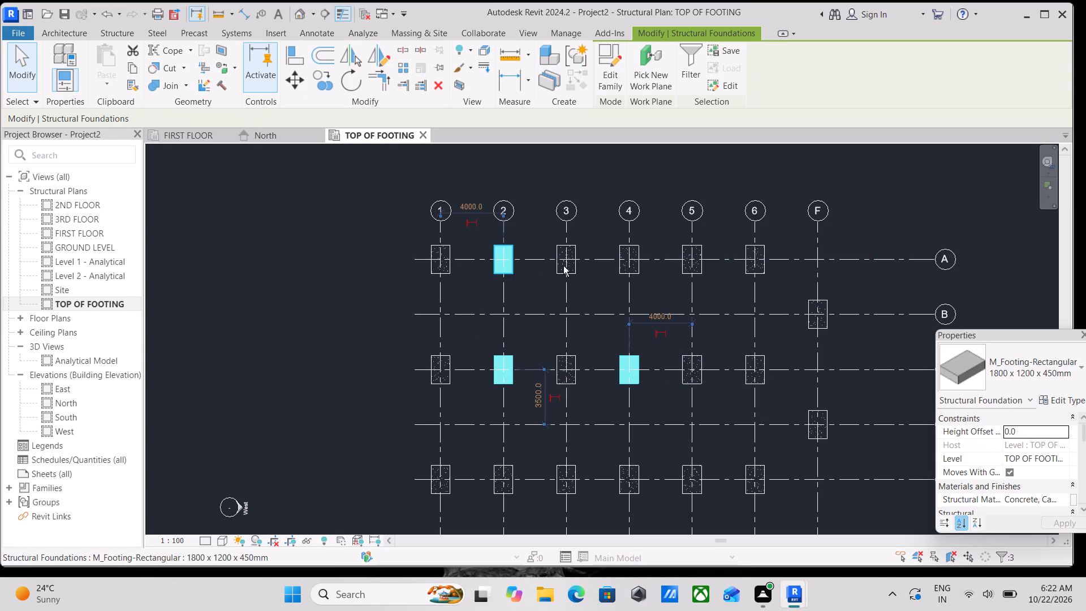
left_click(635, 265, "ctrl")
scroll(635, 266, "down", 1, "ctrl")
middle_click_drag(635, 266, 628, 191)
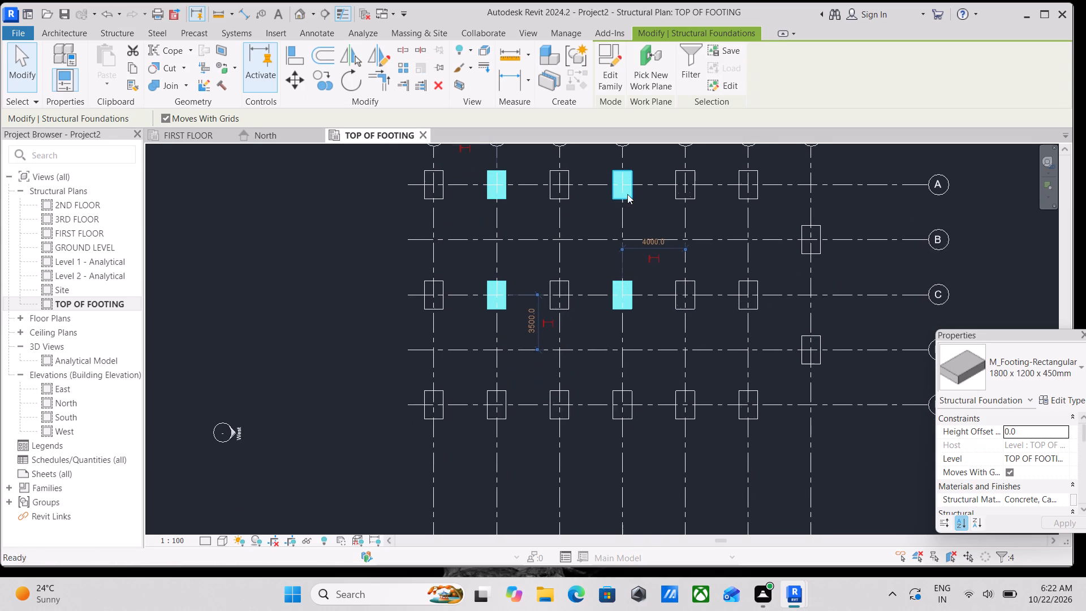
left_click(489, 416, "ctrl")
left_click(624, 408, "ctrl")
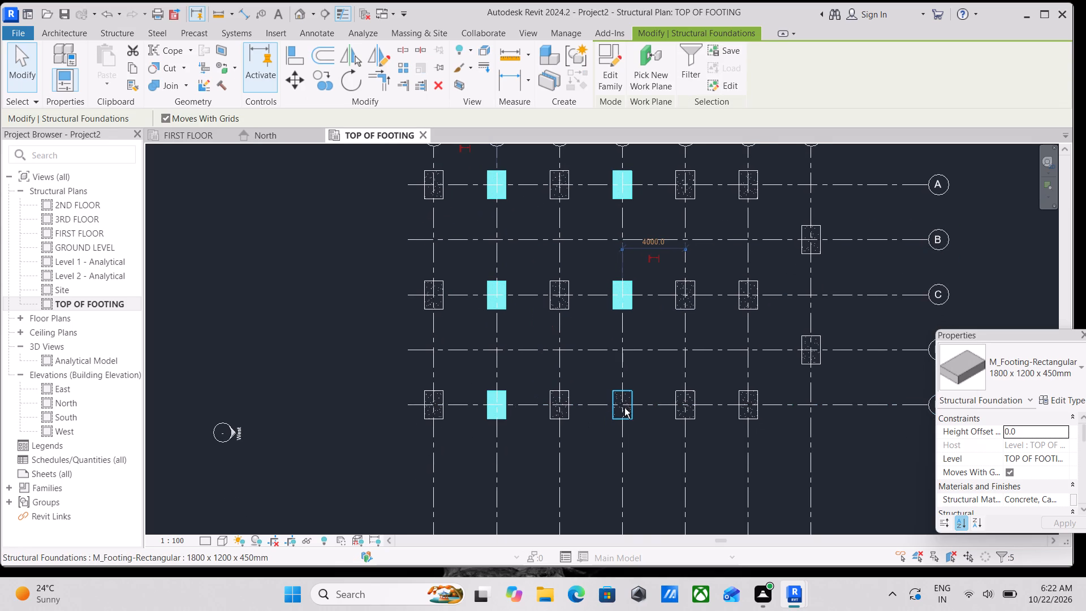
scroll(729, 424, "down", 2)
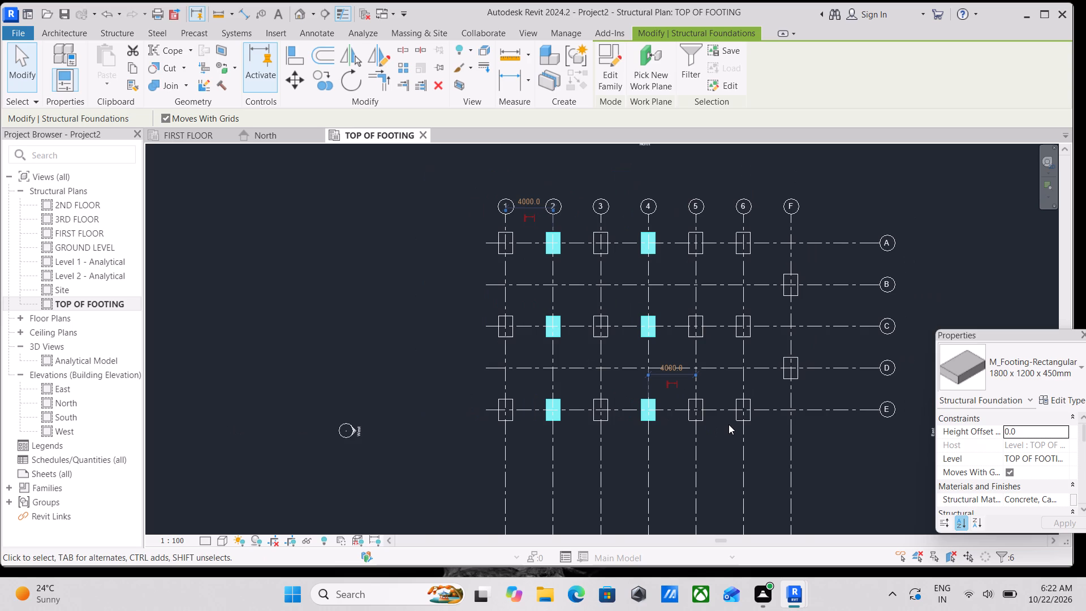
right_click(282, 263)
left_click(370, 399)
left_click(348, 391)
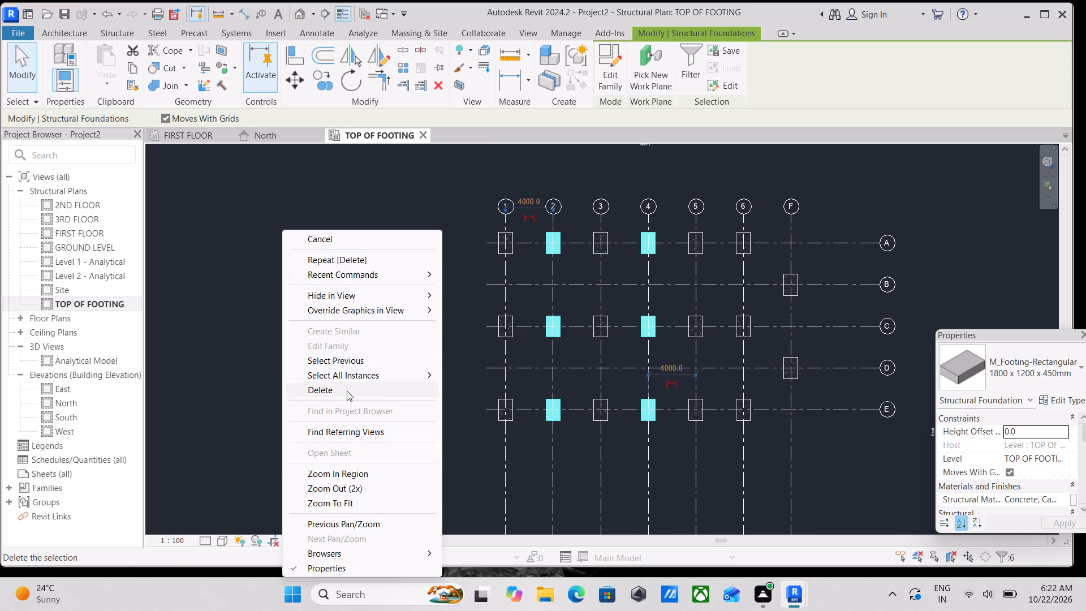
Delete the isolated footing at the intersection of vertical grid 6 and horizontal grid C.
scroll(617, 286, "up", 3)
middle_click_drag(652, 279, 441, 308)
scroll(441, 308, "up", 2)
scroll(439, 308, "down", 3)
middle_click_drag(439, 308, 545, 320)
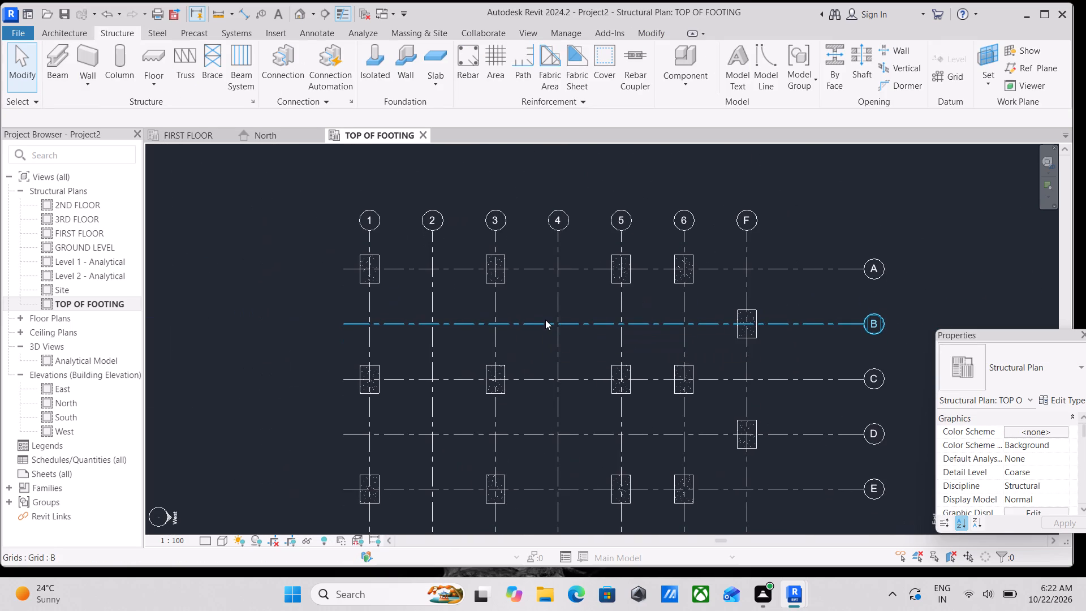
scroll(683, 328, "down", 3)
middle_click_drag(682, 328, 671, 312)
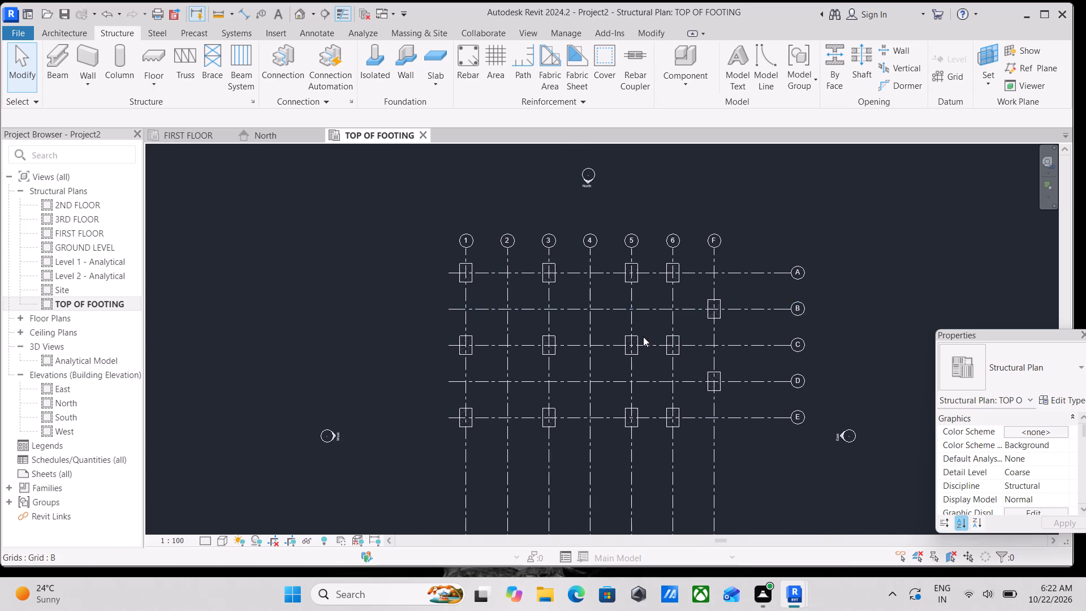
scroll(641, 337, "up", 3)
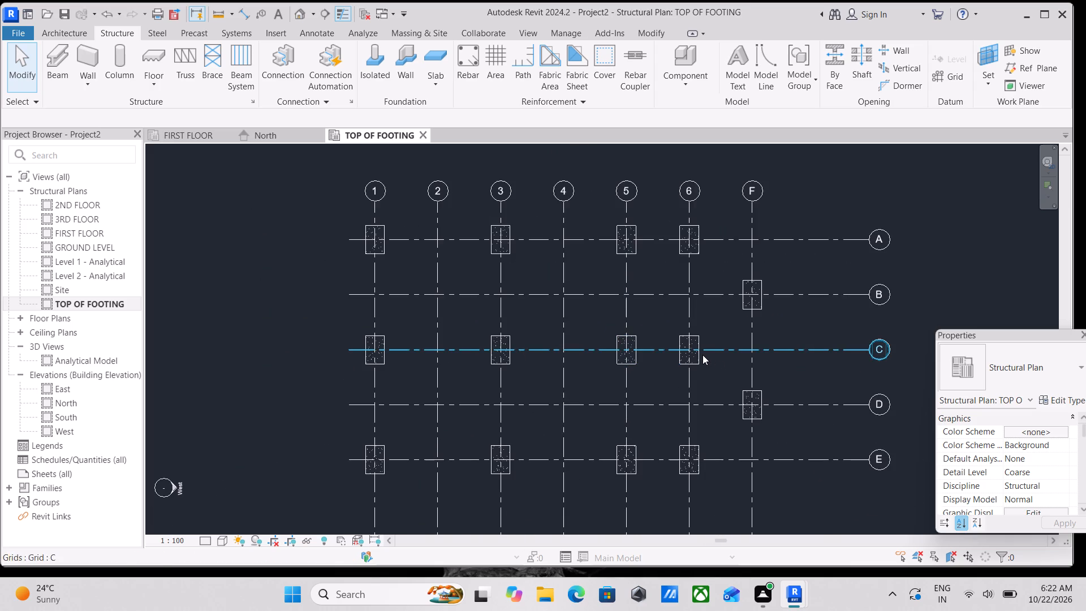
left_click(703, 355)
right_click(703, 355)
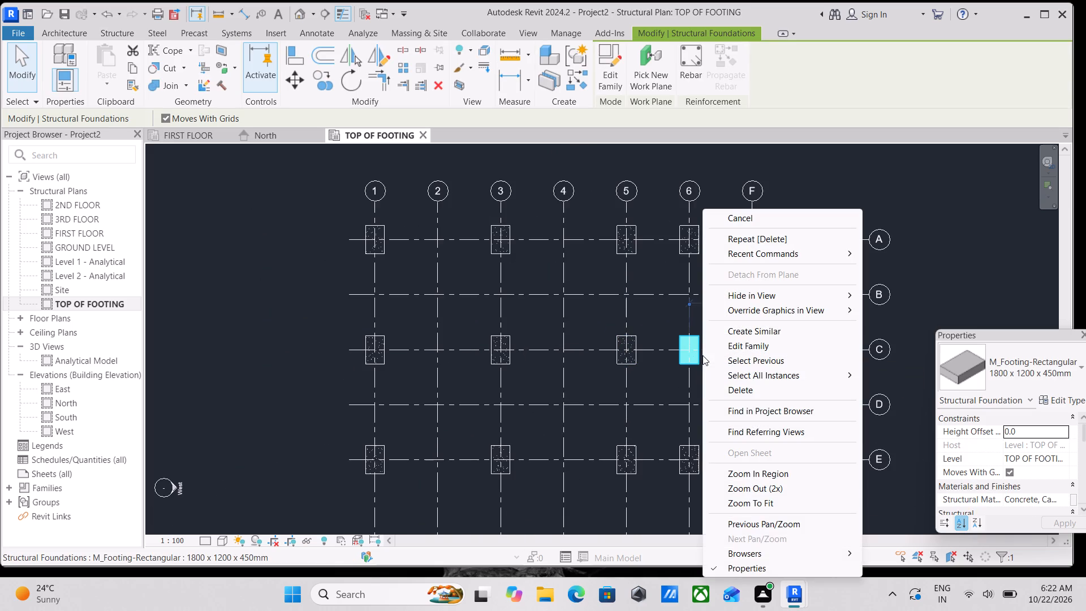
left_click(744, 391)
scroll(631, 348, "down", 1)
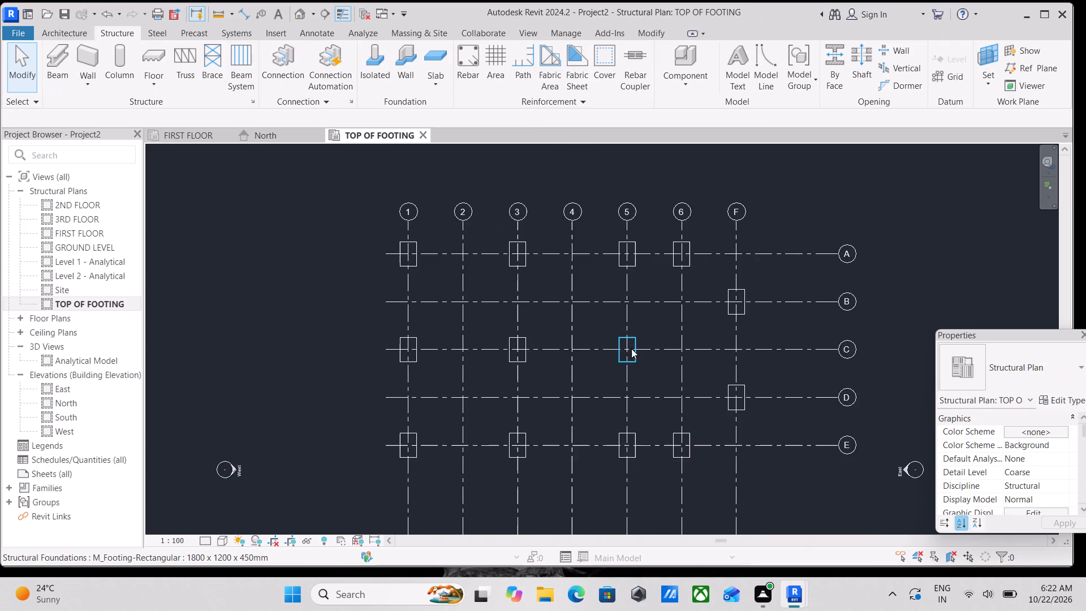
middle_click_drag(631, 349, 633, 379)
scroll(695, 346, "up", 3)
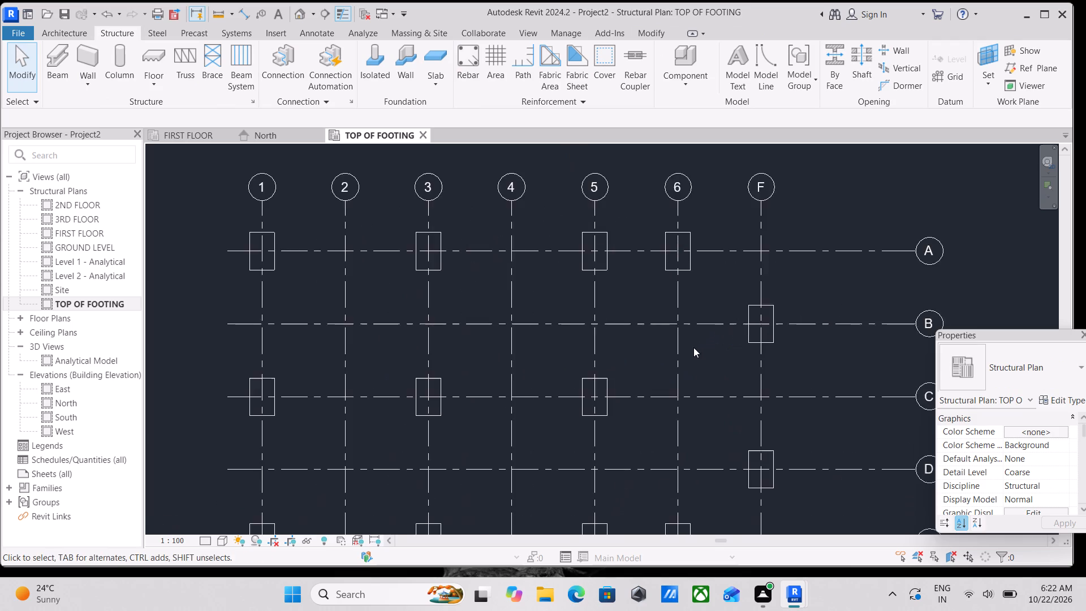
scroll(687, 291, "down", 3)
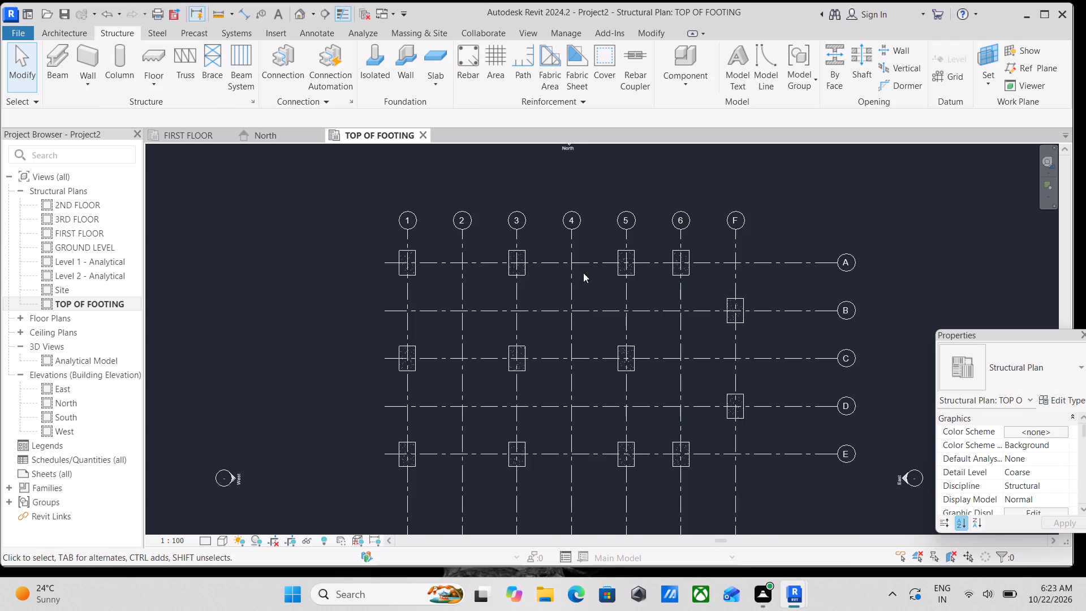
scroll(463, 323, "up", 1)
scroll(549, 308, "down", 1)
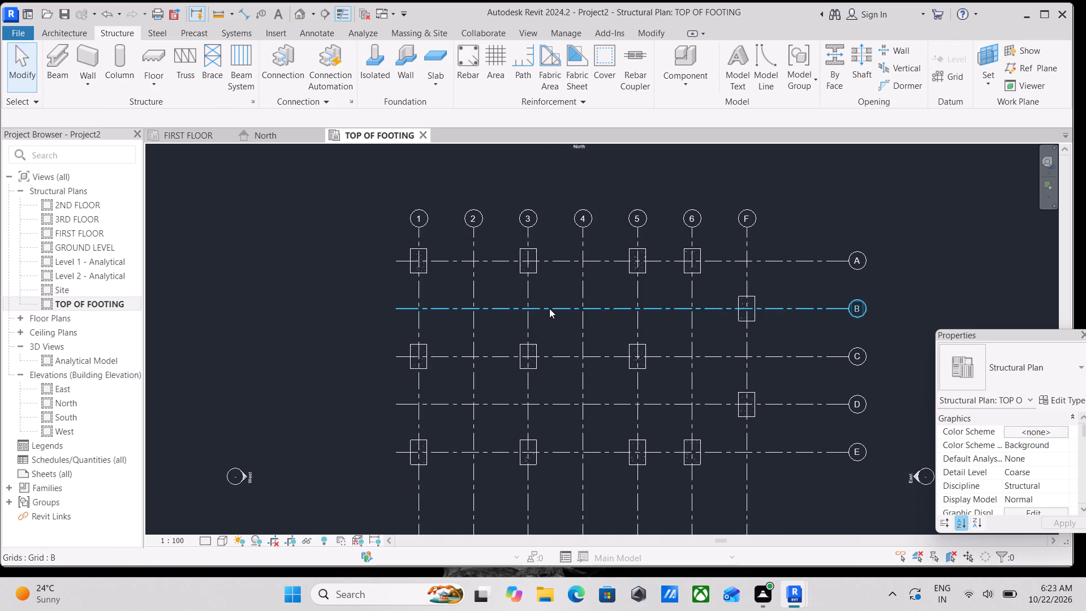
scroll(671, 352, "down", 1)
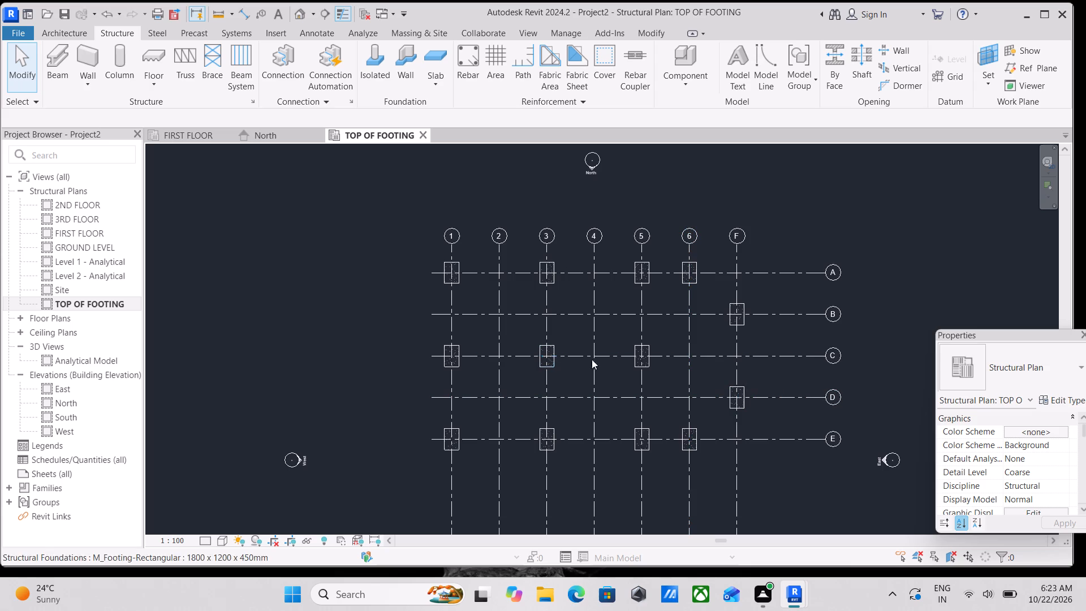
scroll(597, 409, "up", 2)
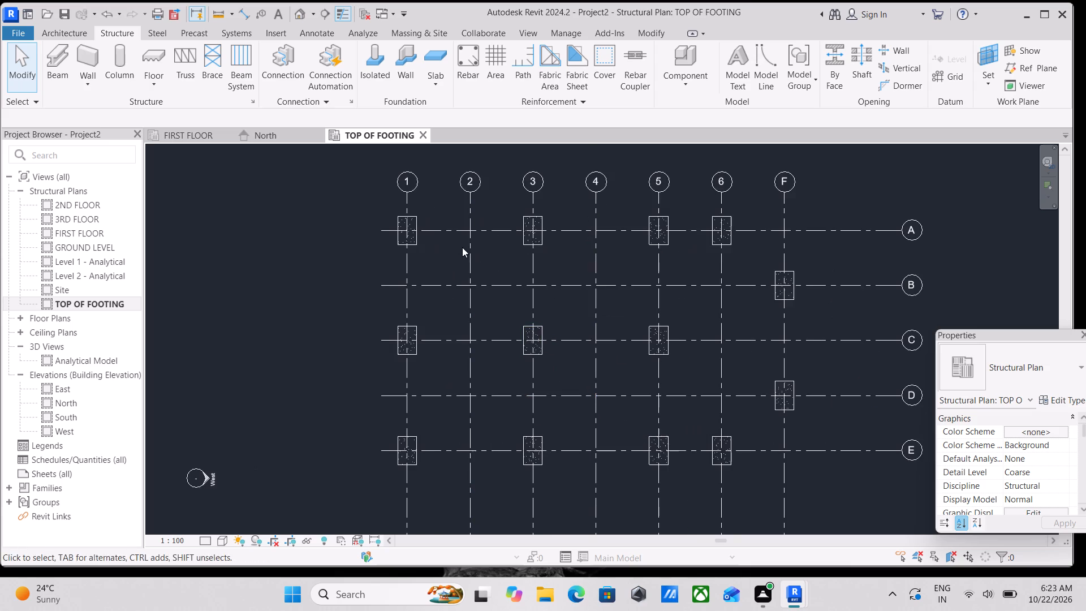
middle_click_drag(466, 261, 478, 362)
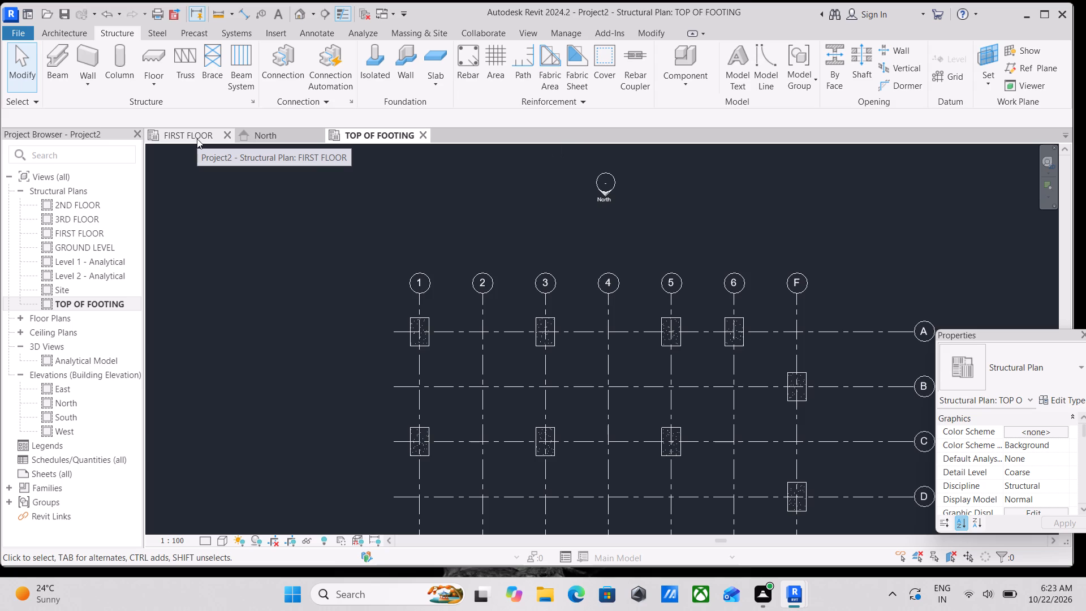
Open the GROUND LEVEL structural plan.
double_click(80, 245)
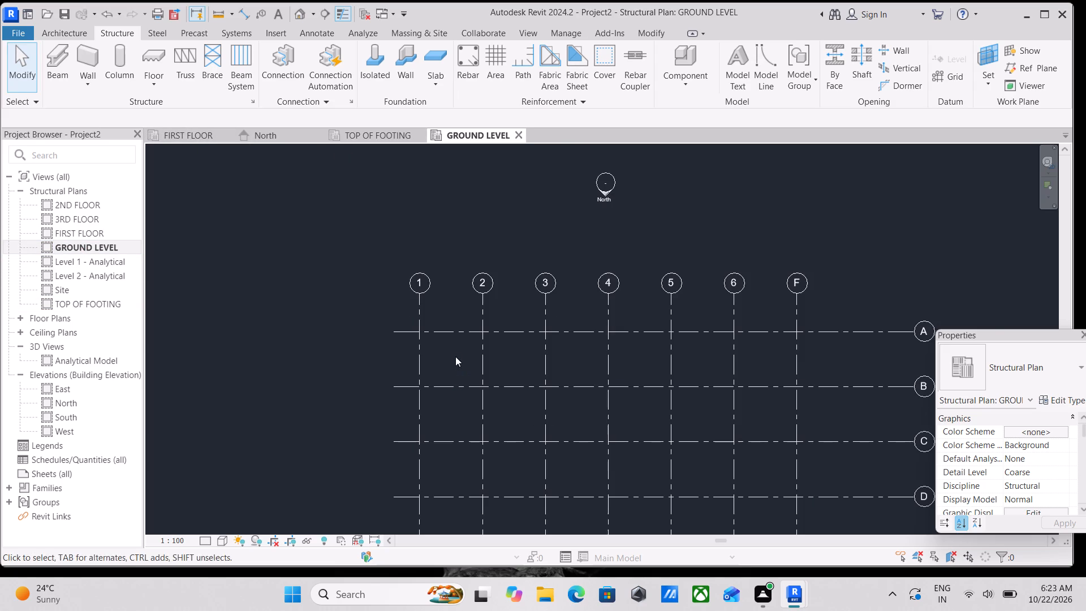
scroll(453, 354, "up", 2)
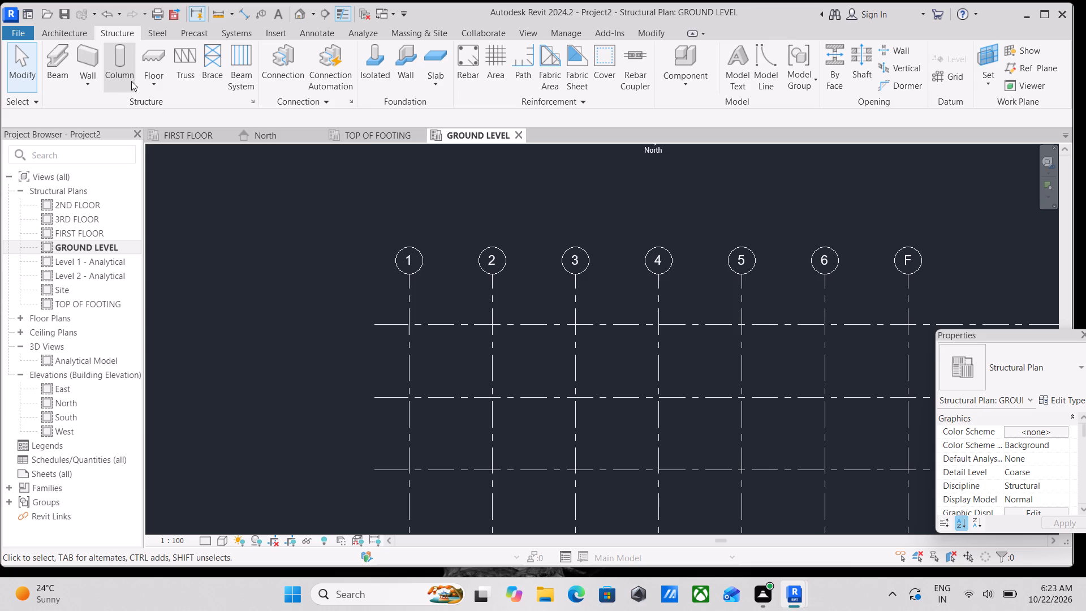
Set up a vertical structural column of type M_Concrete-Rectangular-Column 300 x 450mm with its depth reaching TOP OF FOOTING.
left_click(51, 73)
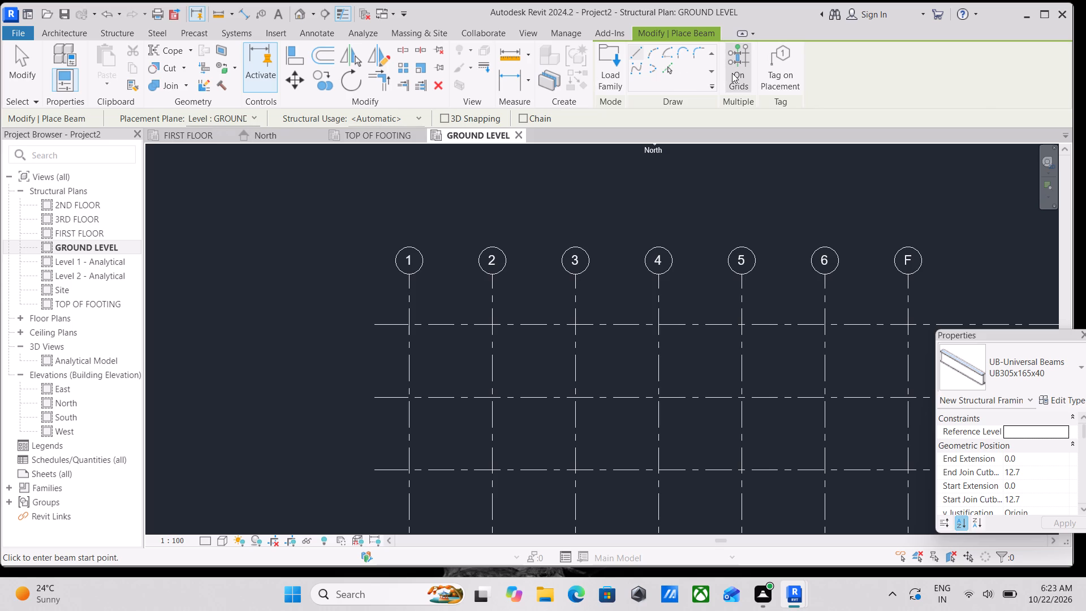
left_click(128, 28)
left_click(116, 30)
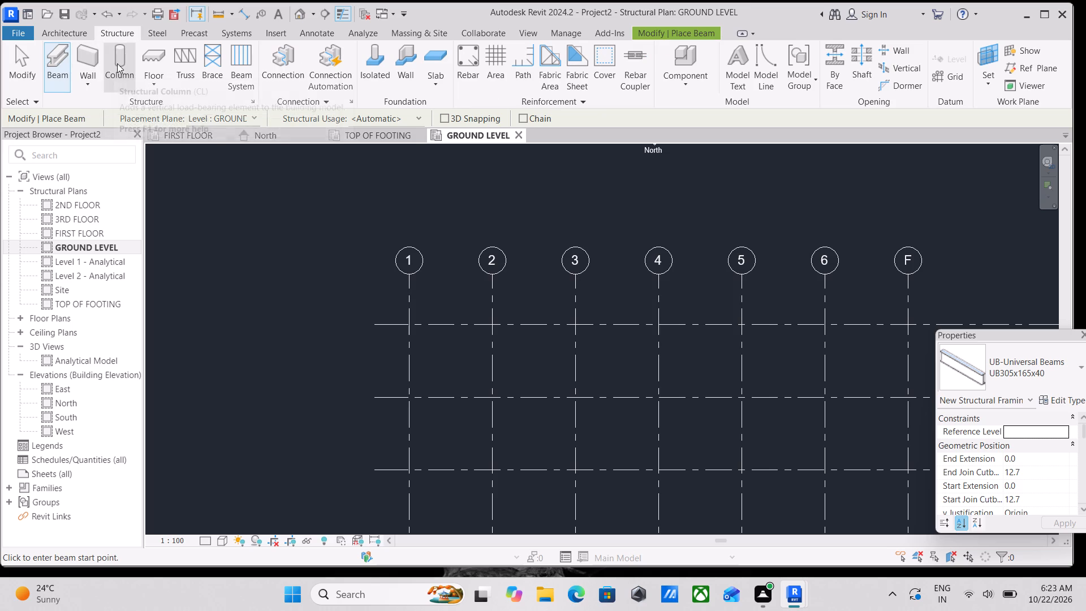
left_click(117, 63)
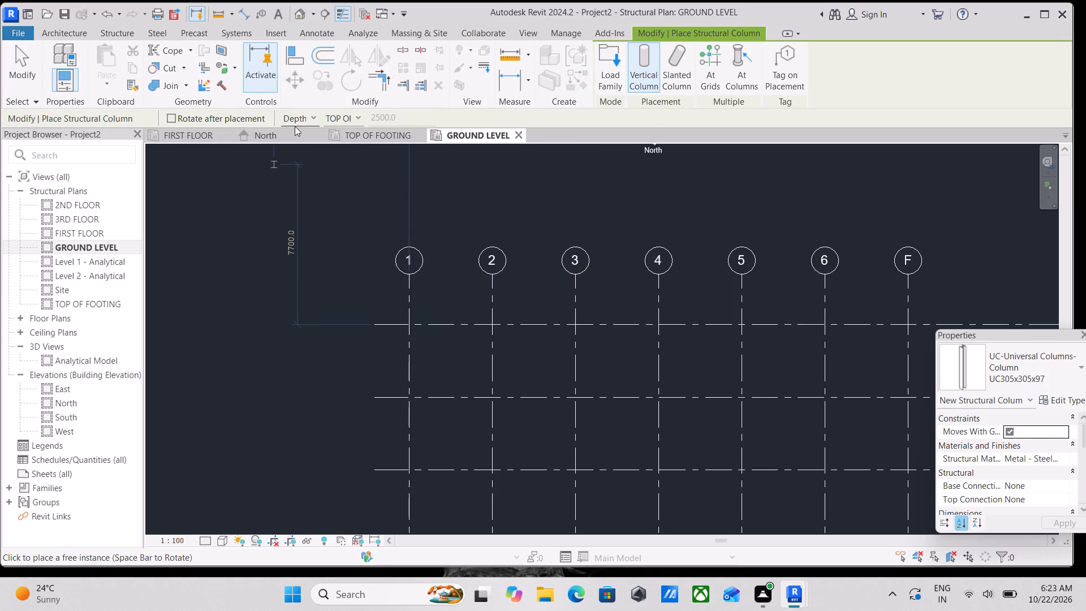
left_click(312, 113)
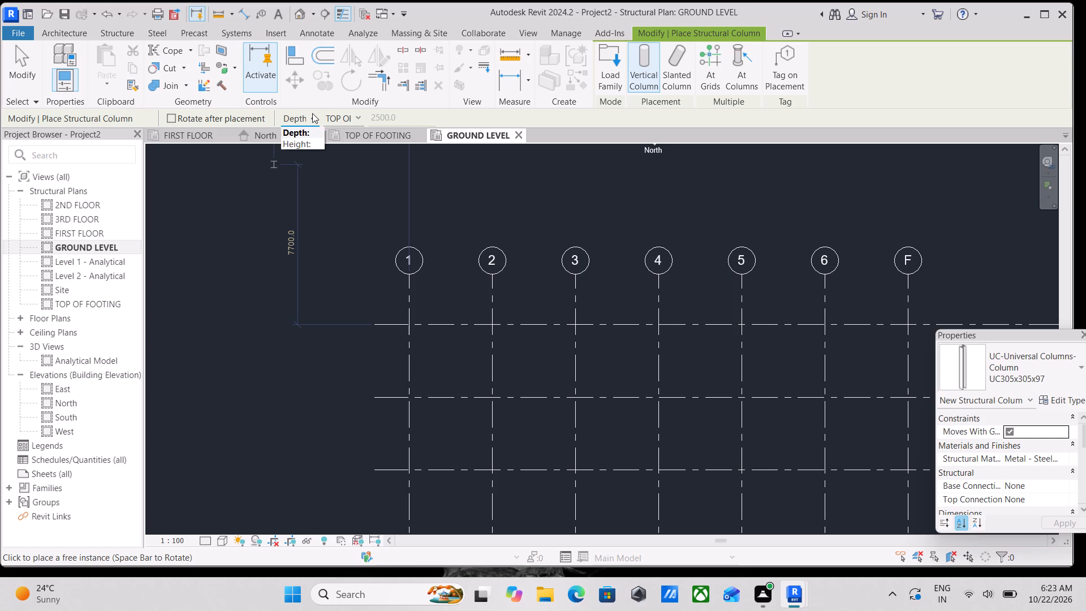
left_click(312, 113)
left_click(359, 119)
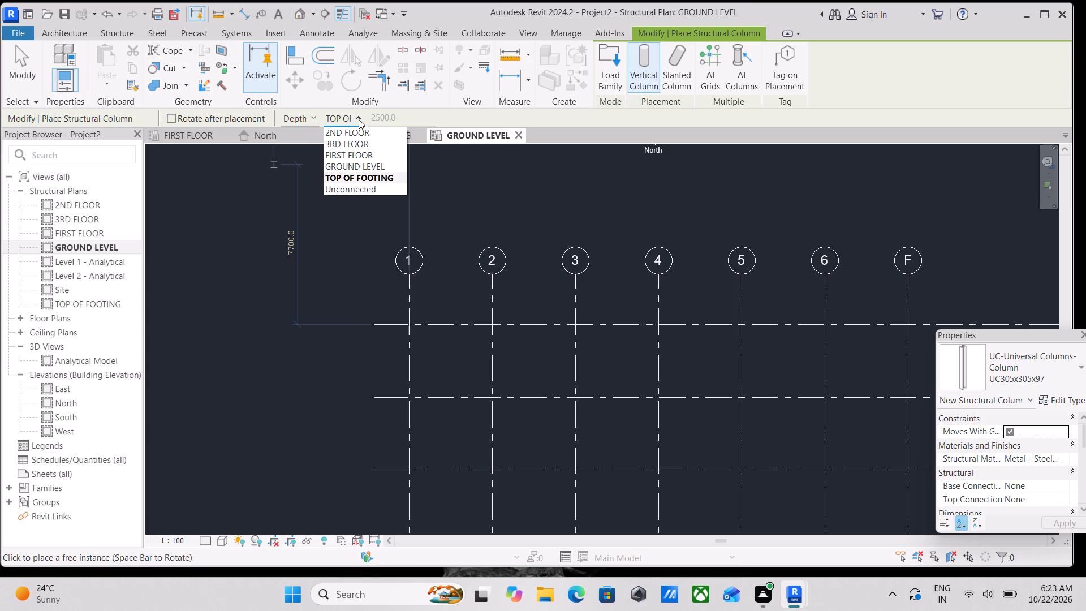
left_click(359, 119)
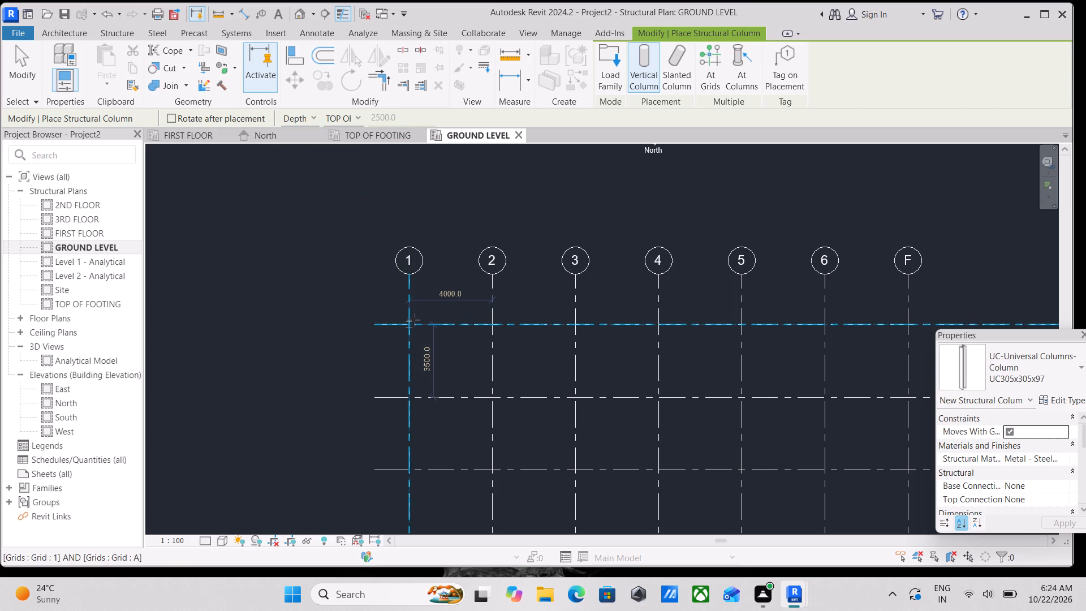
scroll(410, 320, "up", 3)
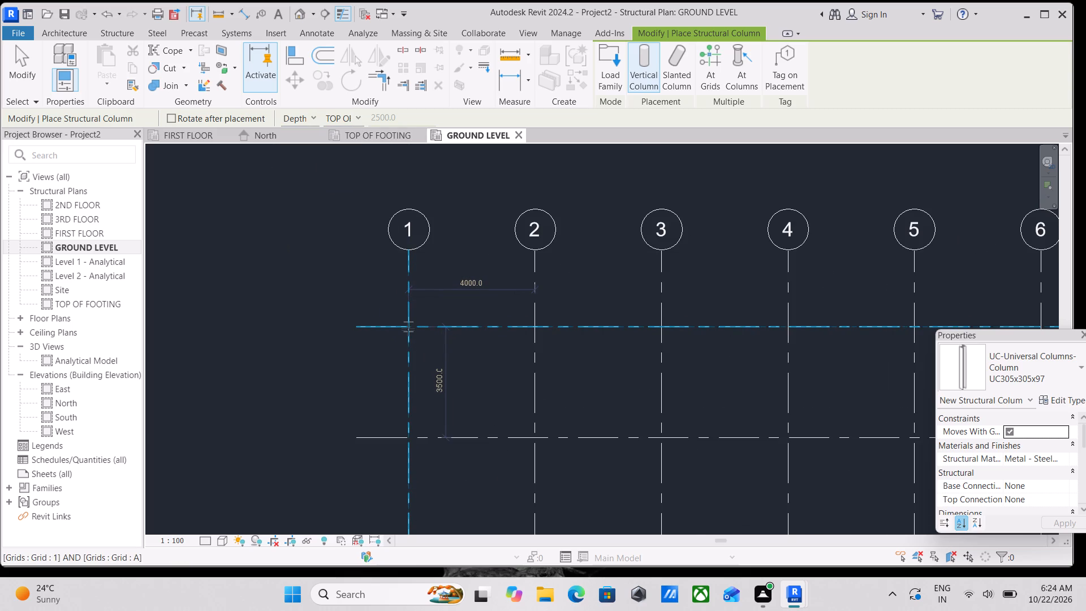
scroll(407, 328, "down", 3)
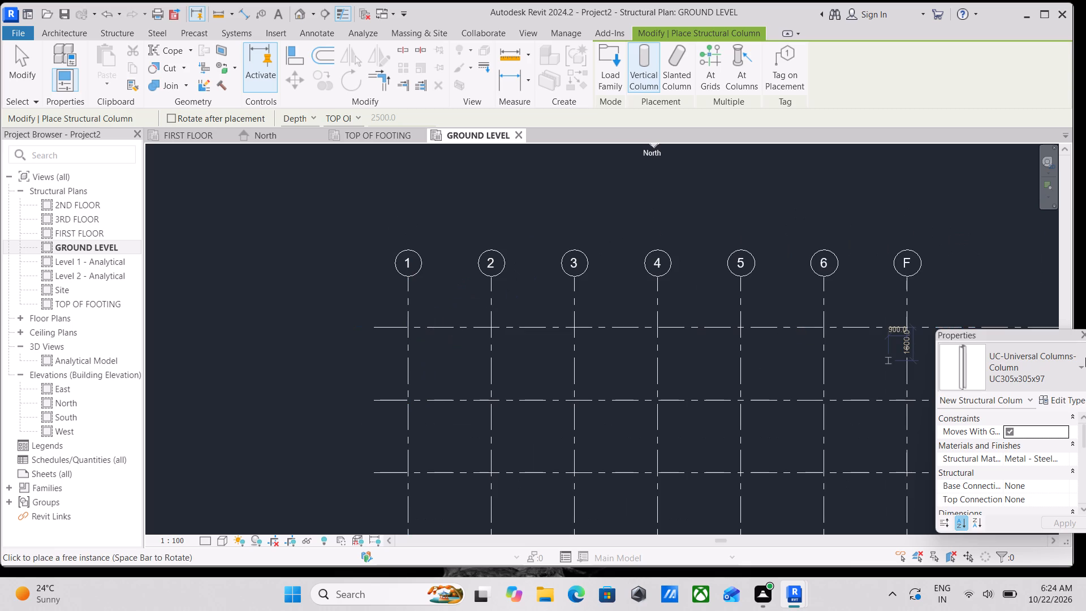
left_click(1059, 378)
scroll(996, 457, "down", 1)
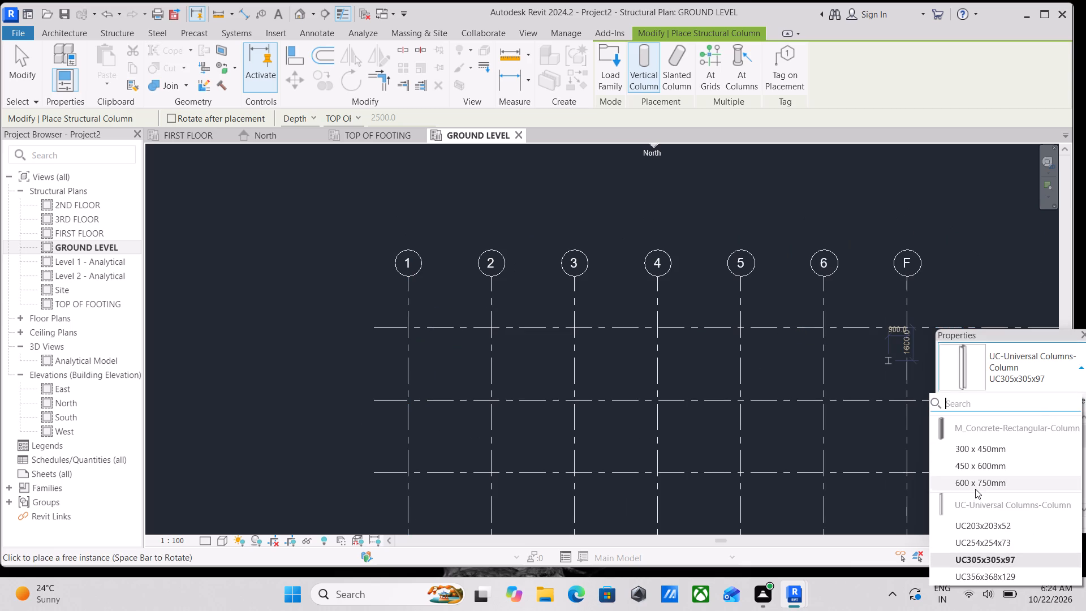
left_click(981, 447)
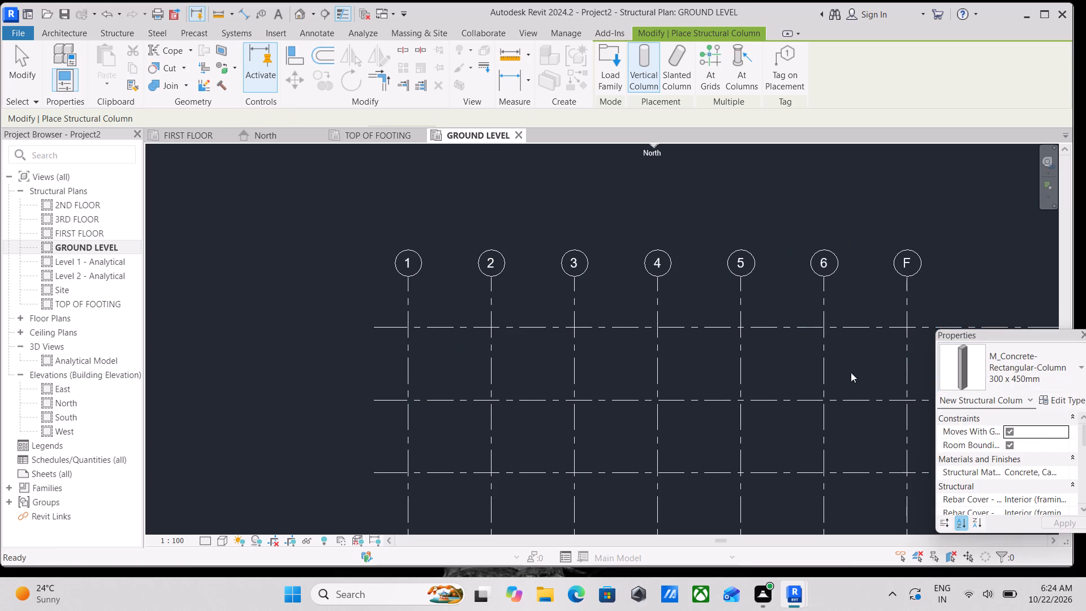
Place the 300 x 450mm concrete columns at all intersections of vertical grids 1 to 6 and F with grids A to E.
scroll(412, 327, "up", 3)
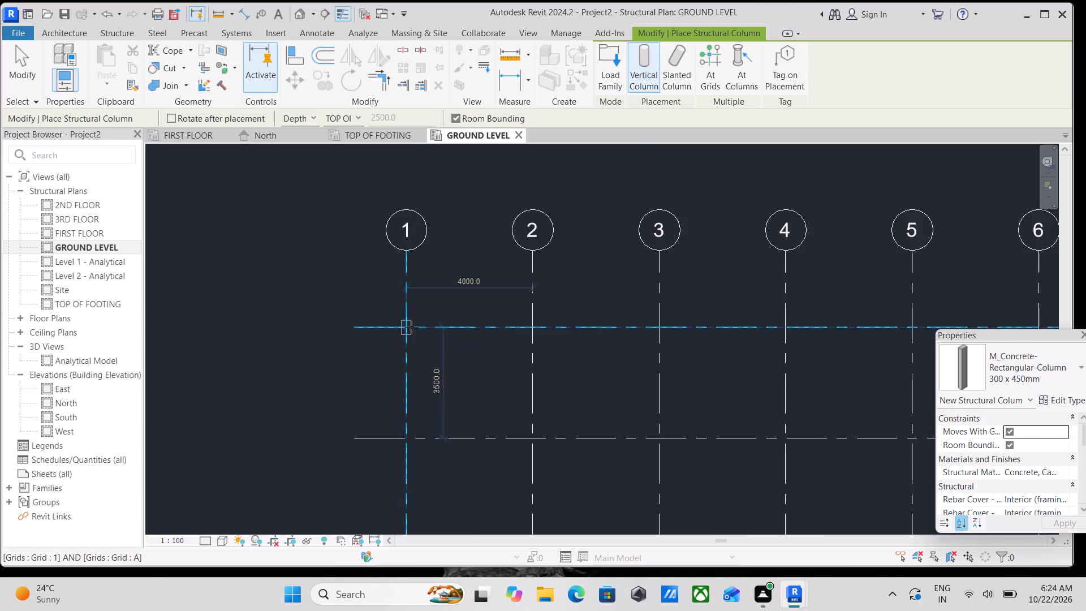
scroll(412, 327, "up", 10)
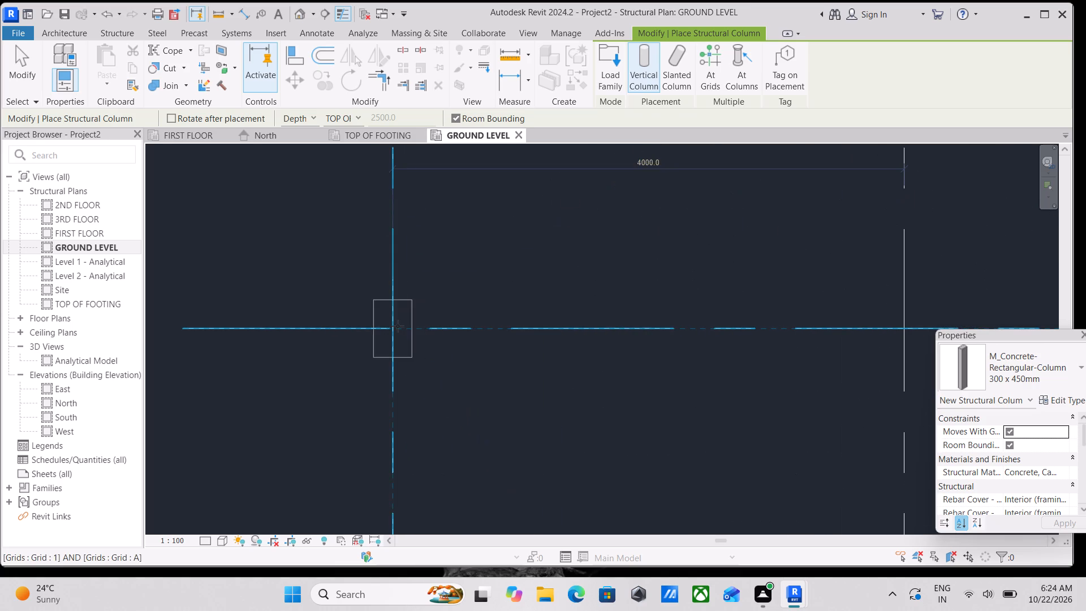
scroll(398, 326, "down", 6)
middle_click_drag(395, 326, 379, 328)
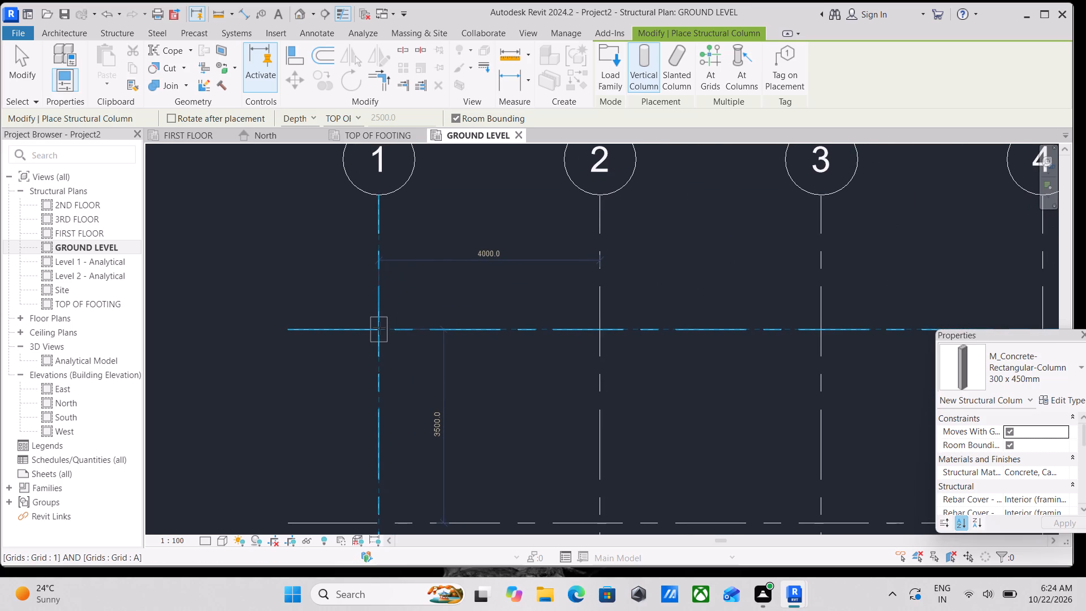
scroll(379, 328, "down", 1)
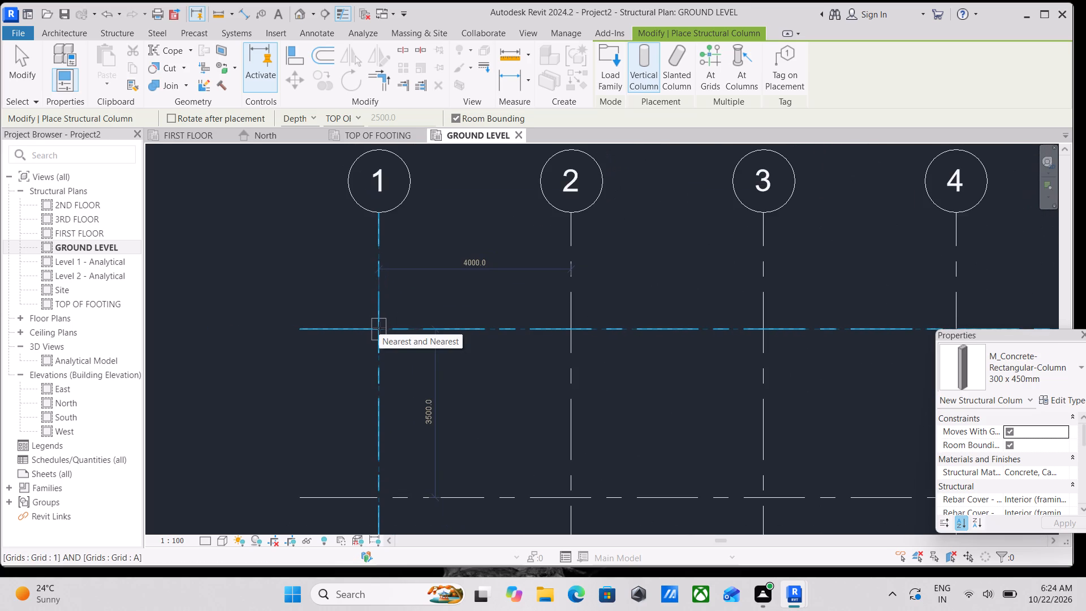
scroll(379, 328, "down", 2)
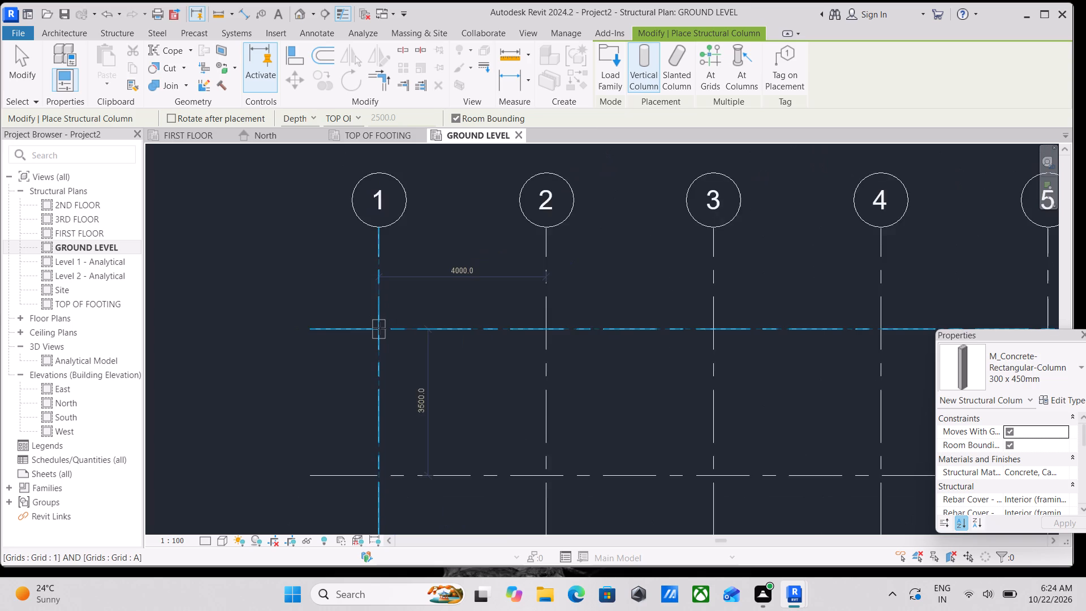
scroll(379, 328, "down", 1)
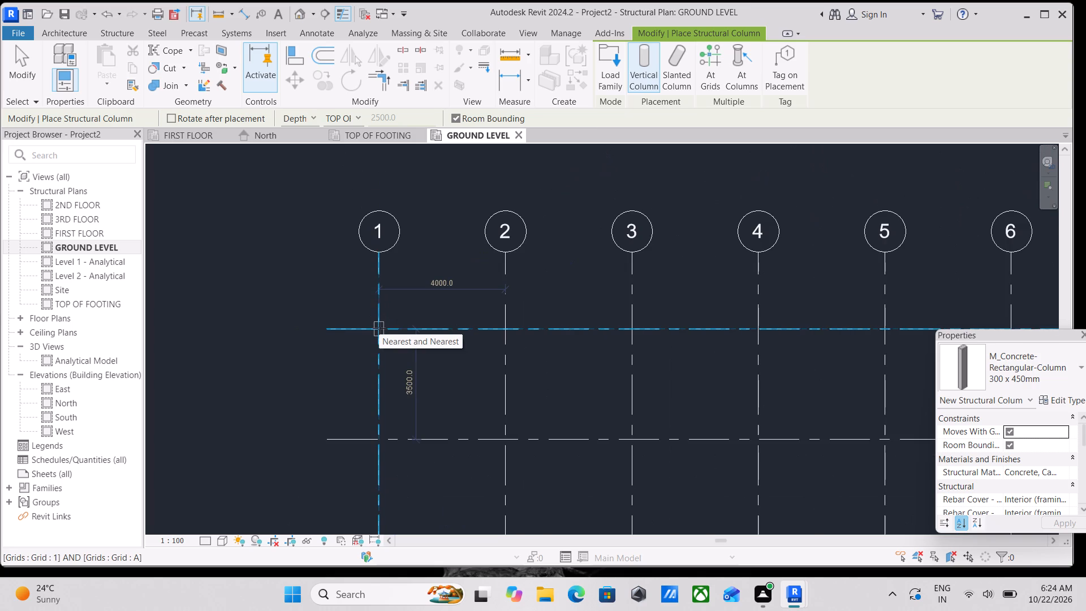
left_click(710, 58)
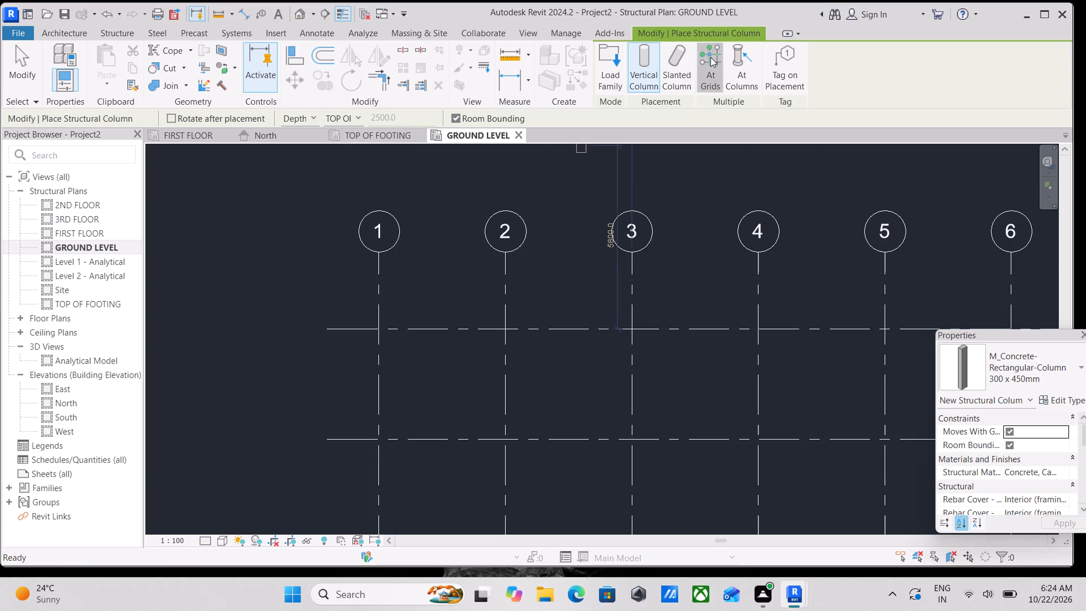
scroll(441, 359, "down", 3)
middle_click_drag(434, 358, 274, 167)
scroll(367, 321, "down", 4)
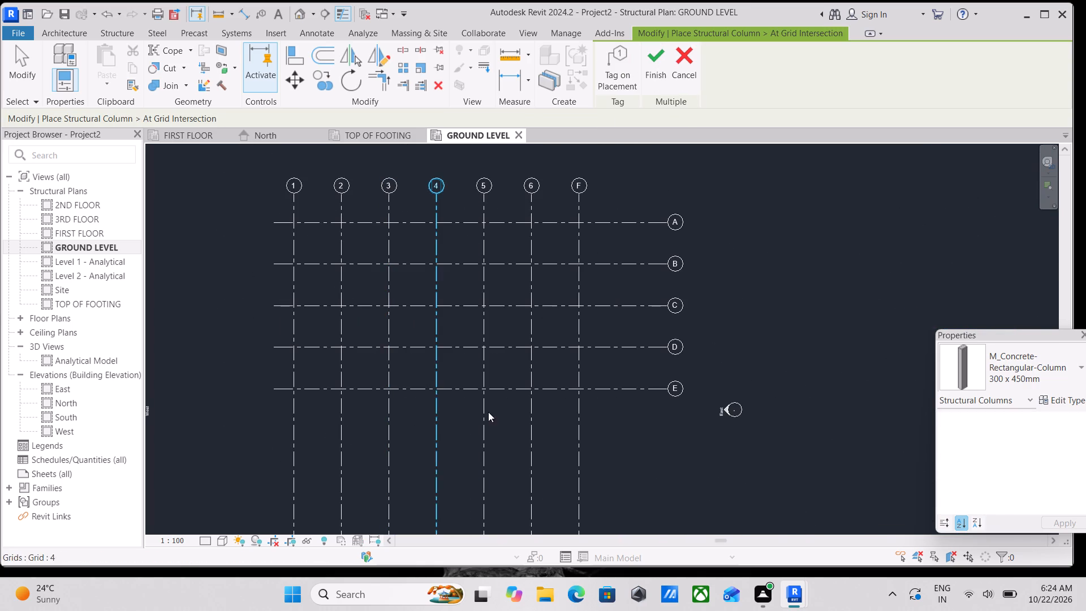
left_click_drag(618, 414, 273, 199)
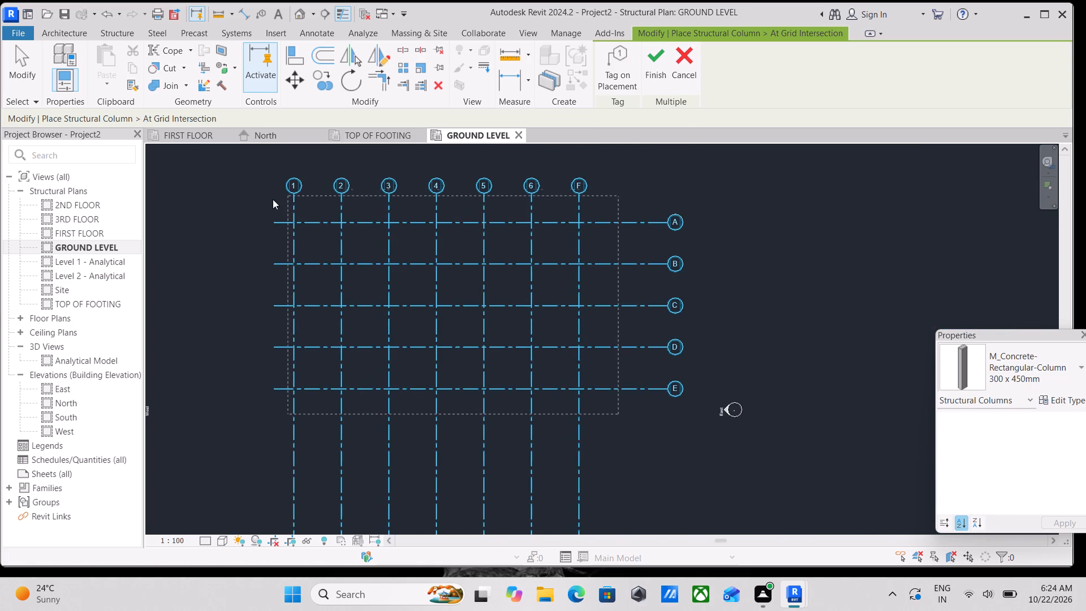
left_click_drag(273, 199, 262, 204)
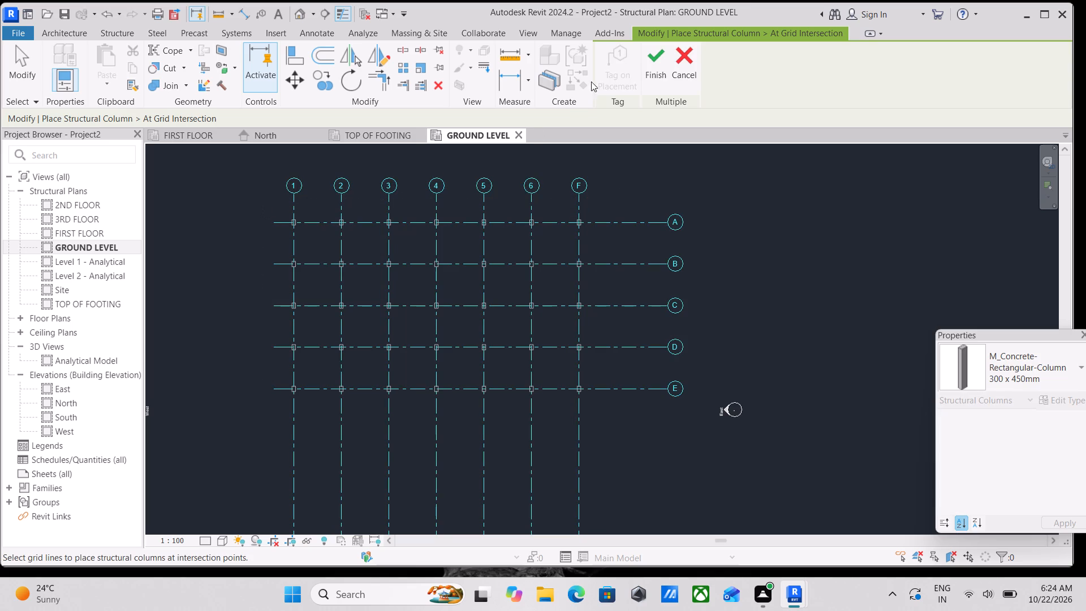
left_click(650, 57)
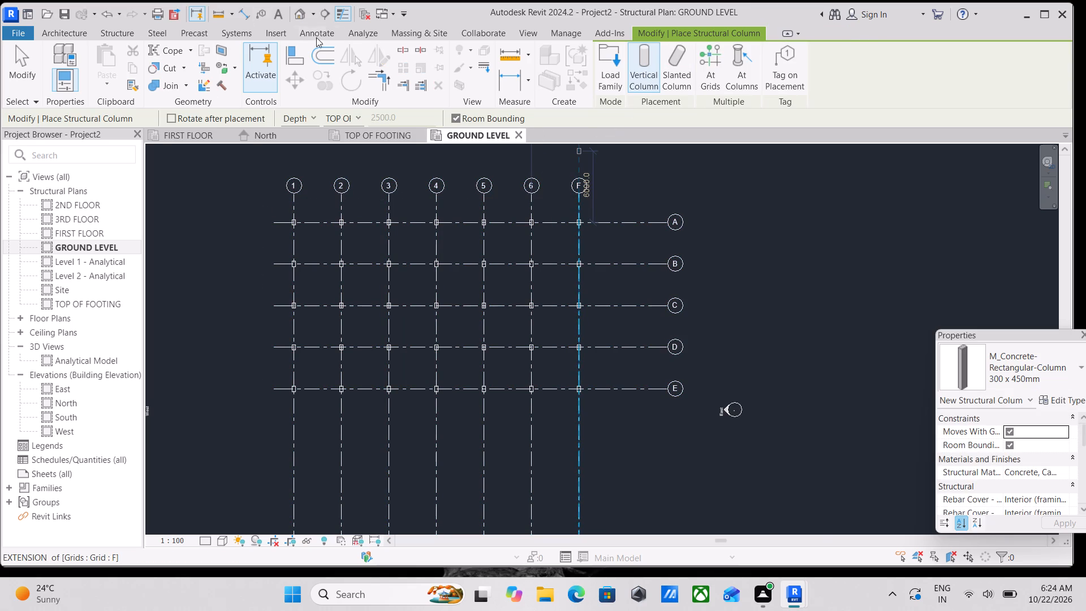
Open the default 3D view and set its visual style to Shaded.
left_click(307, 16)
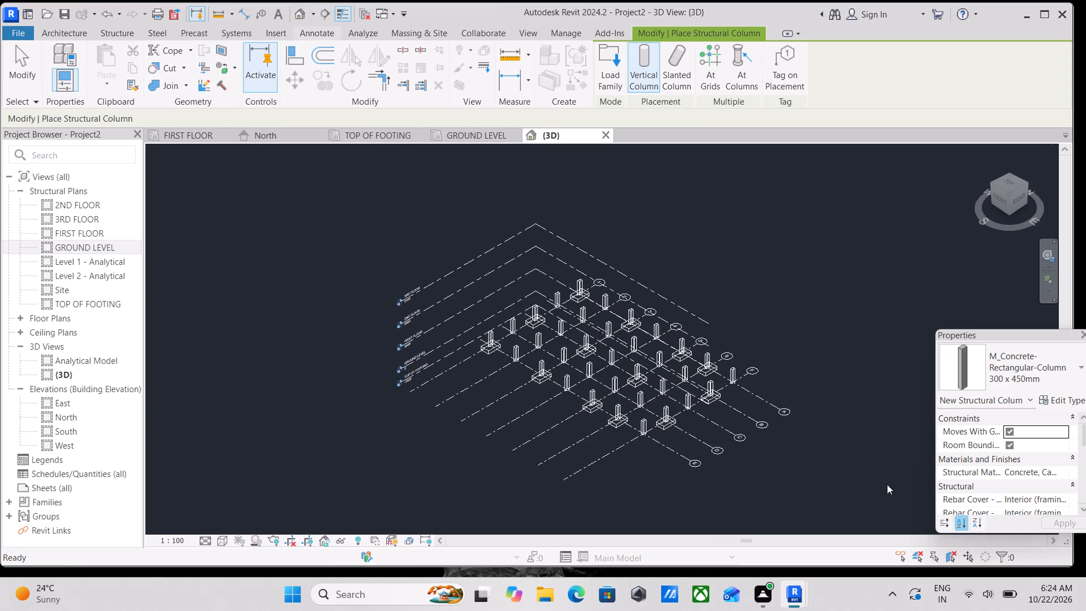
scroll(889, 484, "up", 3)
scroll(665, 453, "up", 2)
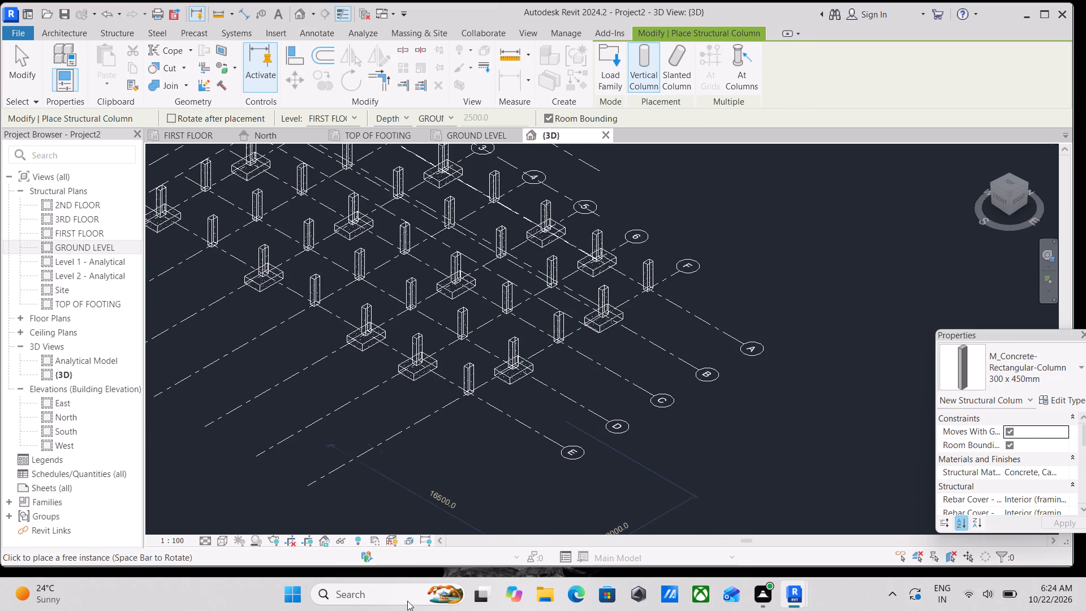
left_click(228, 536)
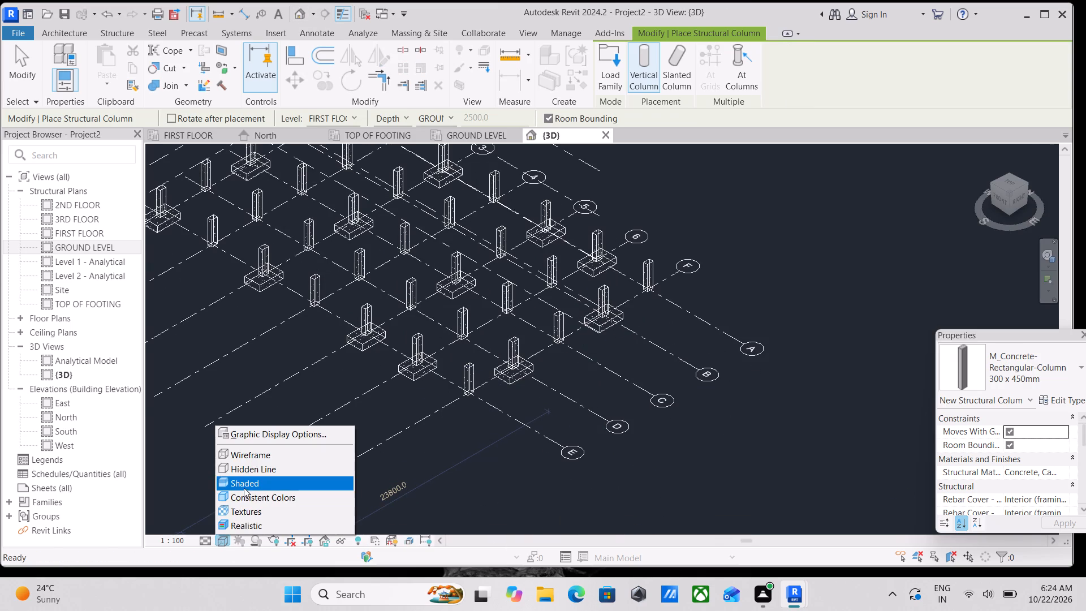
left_click(244, 485)
Delete the 20 concrete columns that have no footing, keeping the two on grid 3 at grids B and D.
scroll(442, 392, "up", 1)
middle_click_drag(442, 392, 451, 392, "shift")
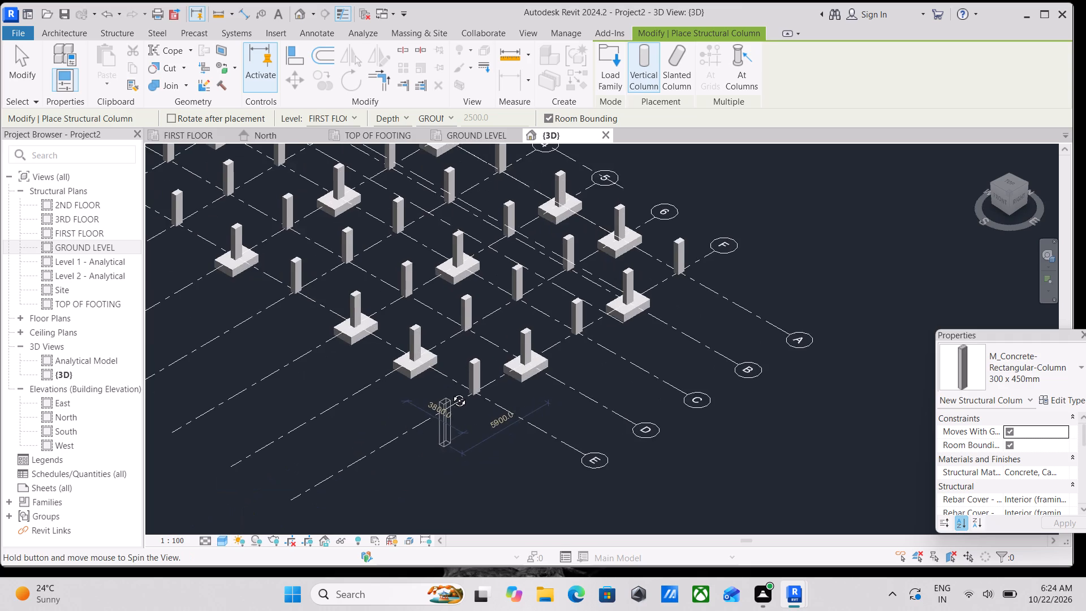
middle_click_drag(451, 392, 469, 393, "shift")
key("Escape")
scroll(469, 393, "down", 2)
middle_click_drag(474, 397, 525, 444)
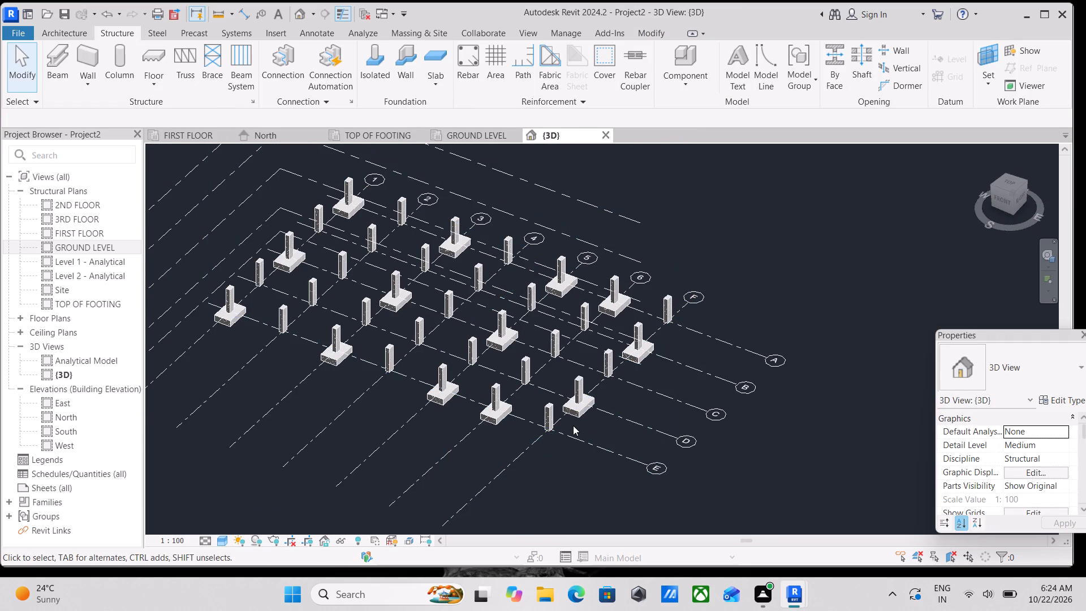
left_click(542, 406, "ctrl")
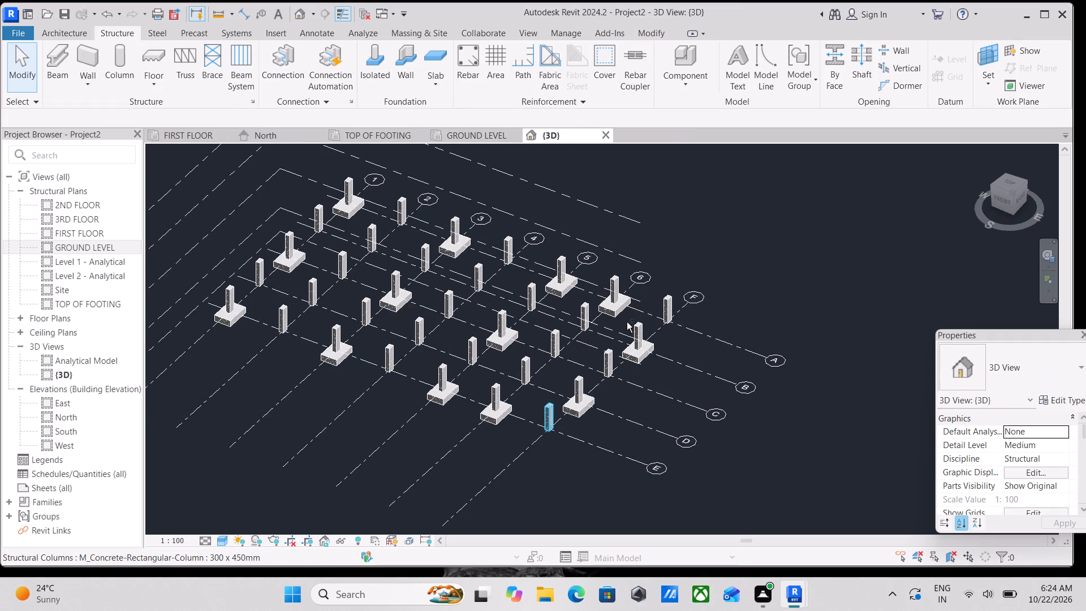
left_click(670, 300, "ctrl")
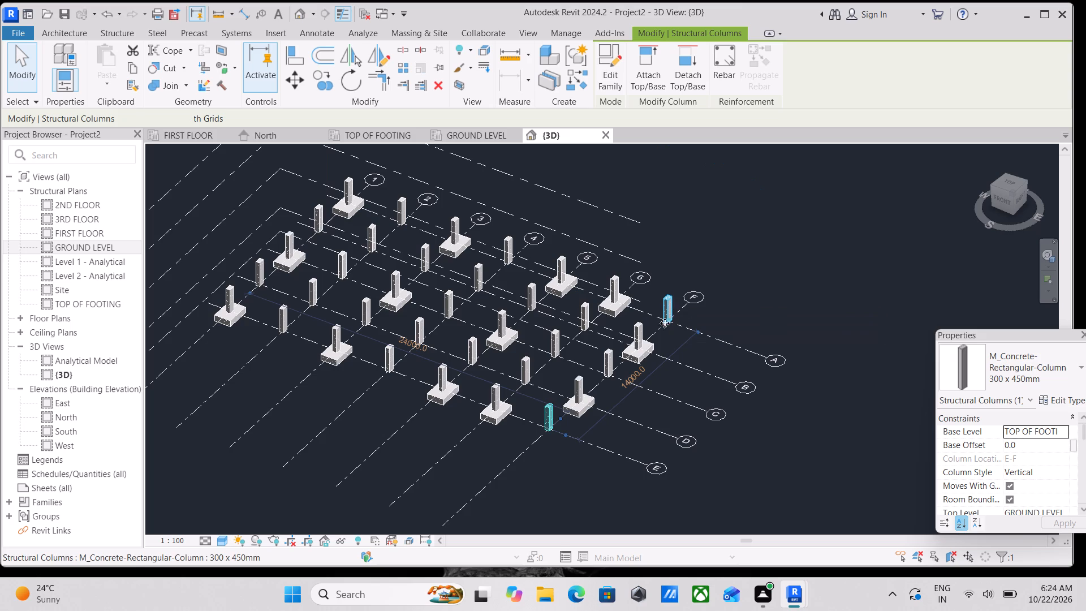
left_click(610, 360, "ctrl")
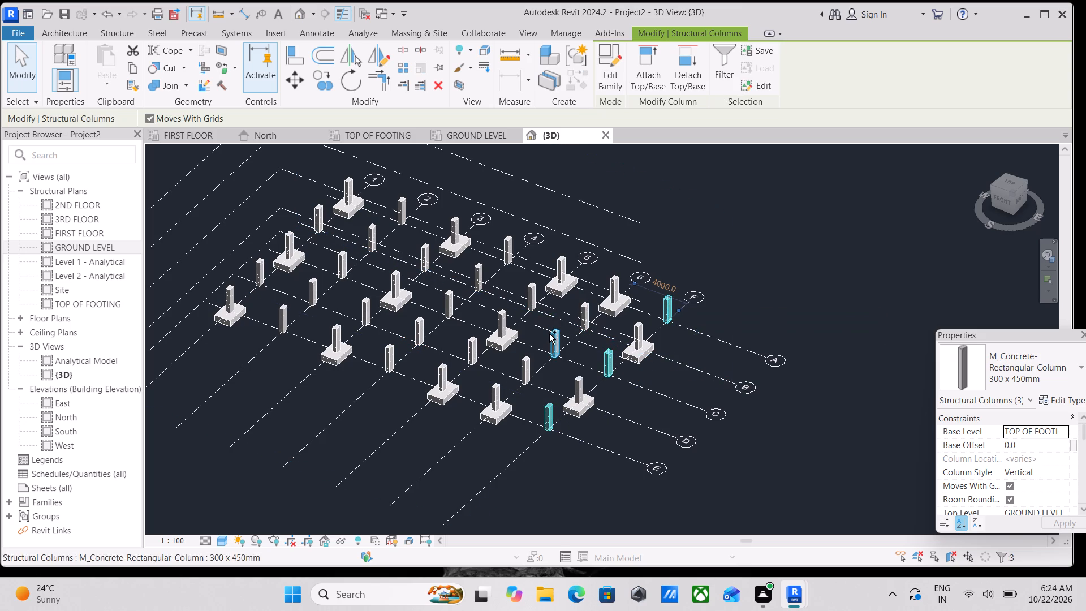
left_click(549, 334, "ctrl")
left_click(588, 307, "ctrl")
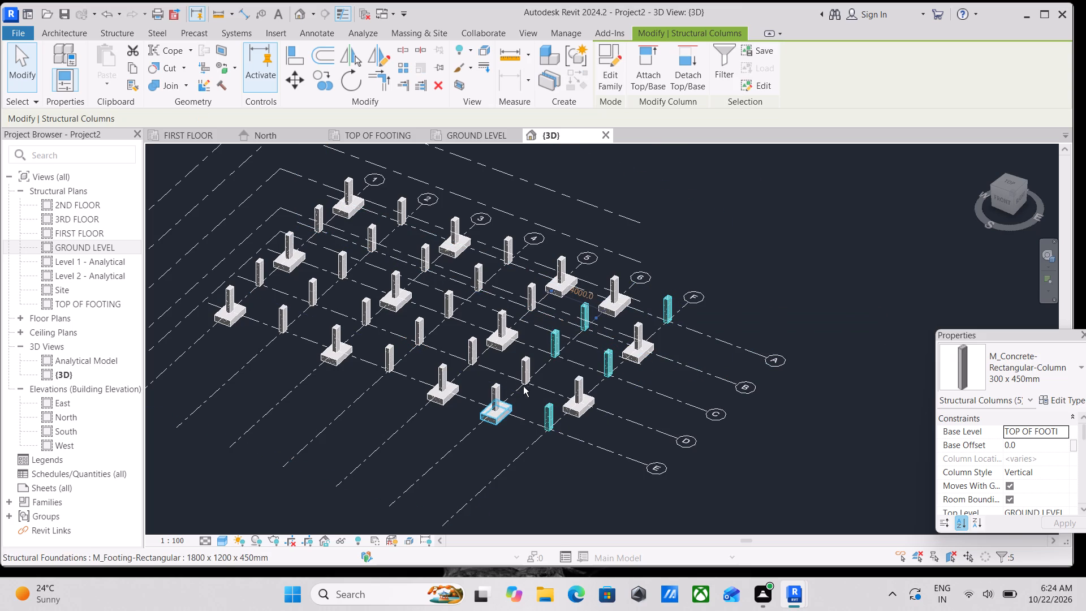
left_click(524, 371, "ctrl")
left_click(466, 346, "ctrl")
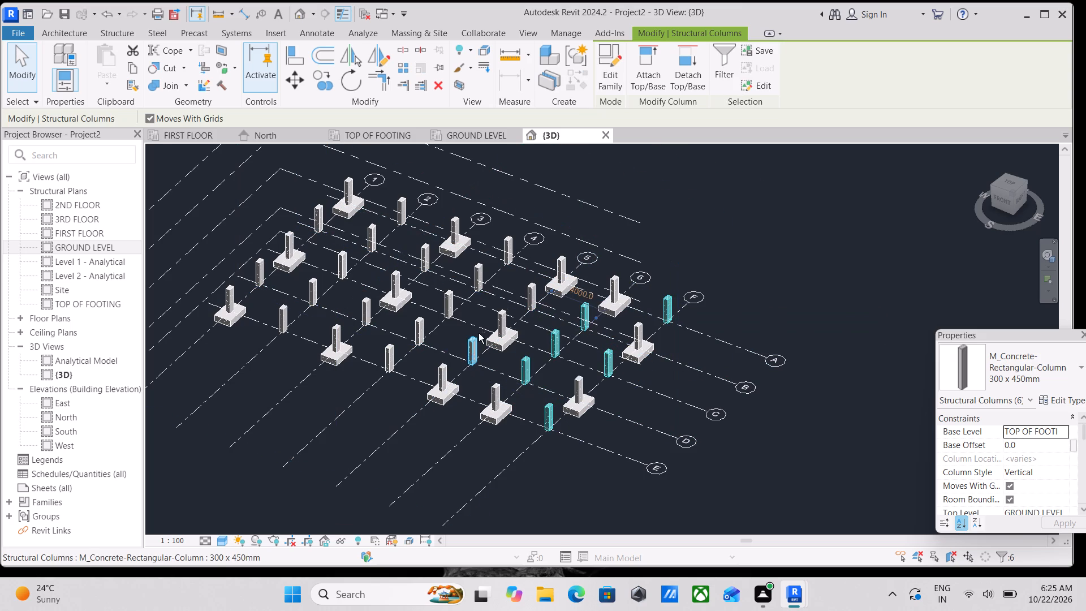
left_click(531, 284, "ctrl")
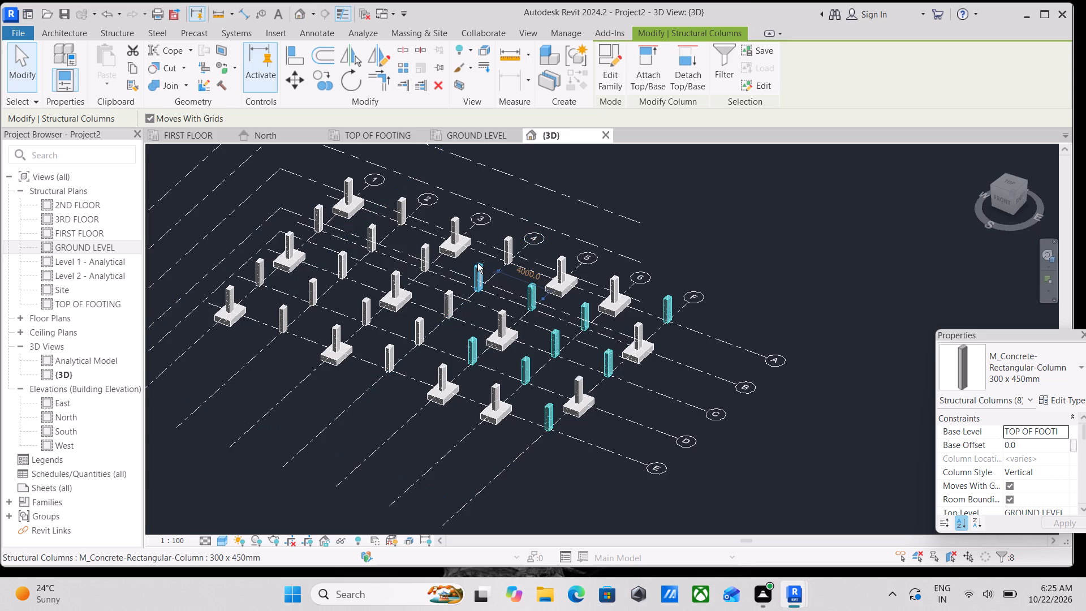
left_click(477, 263, "ctrl")
left_click(450, 298, "ctrl")
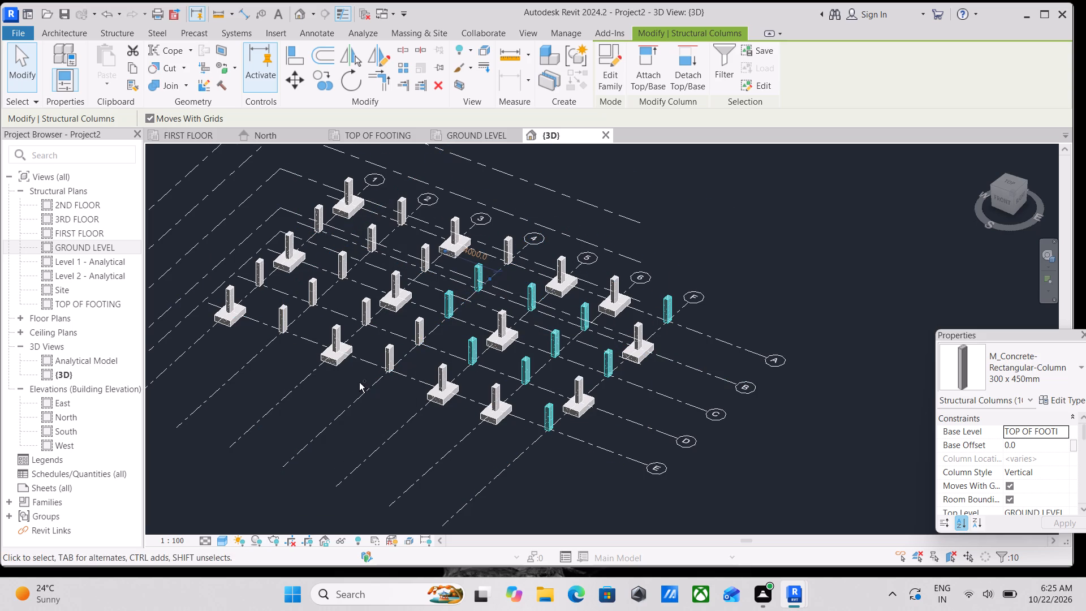
scroll(387, 365, "up", 3, "ctrl")
scroll(382, 364, "down", 2)
middle_click_drag(381, 364, 389, 378)
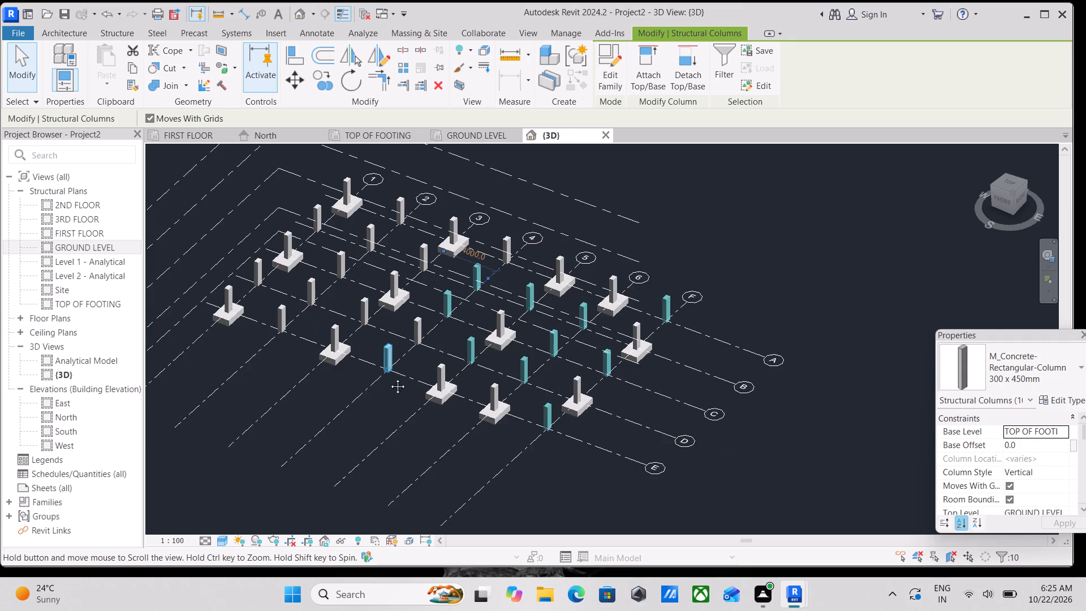
middle_click_drag(389, 378, 434, 446)
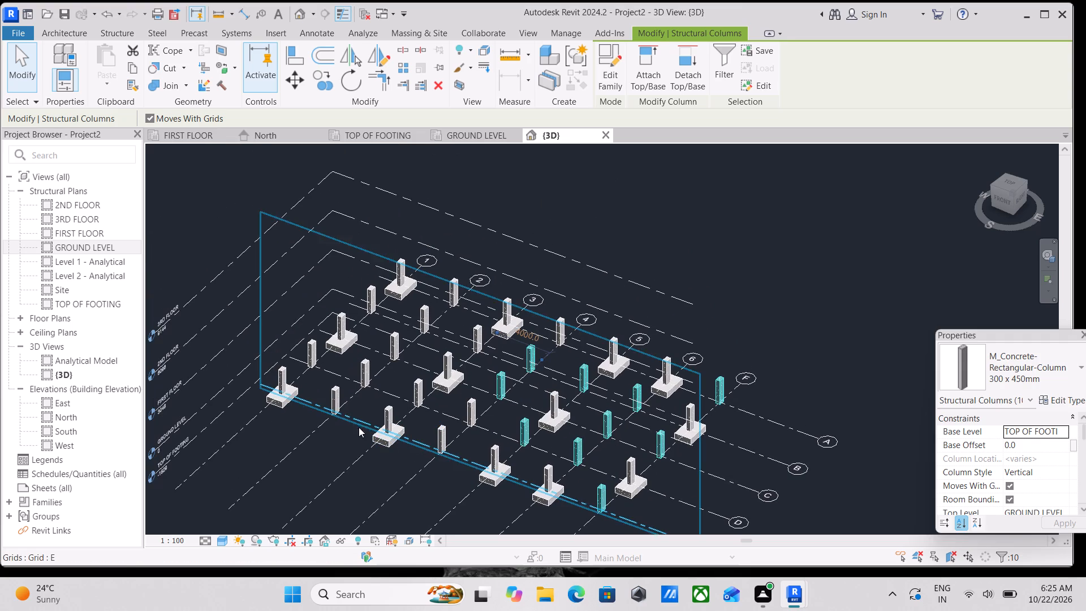
left_click(438, 435, "ctrl")
left_click(465, 402, "ctrl")
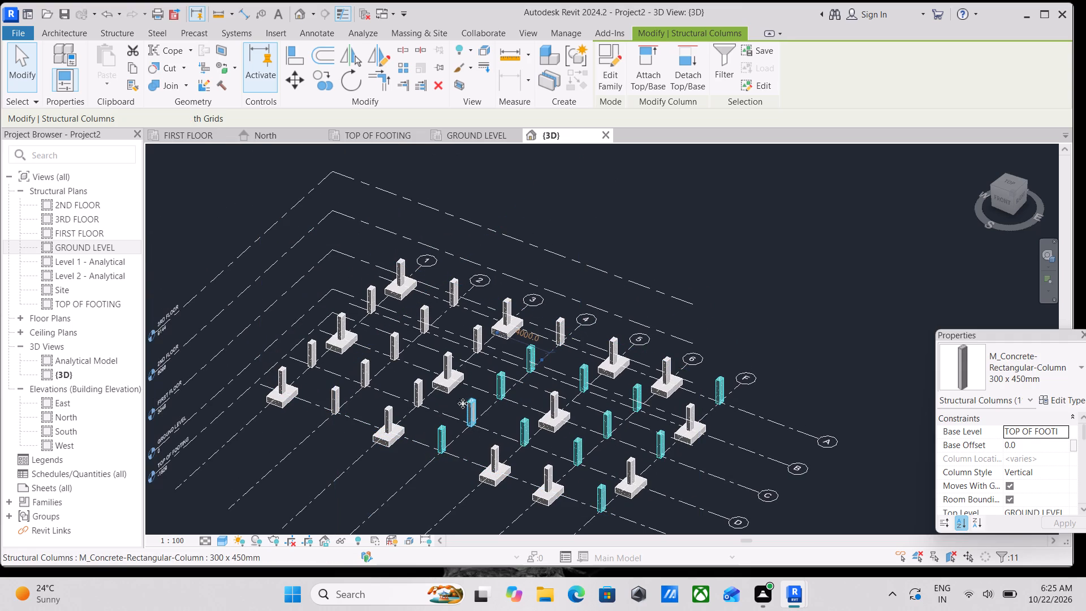
left_click(334, 401, "ctrl")
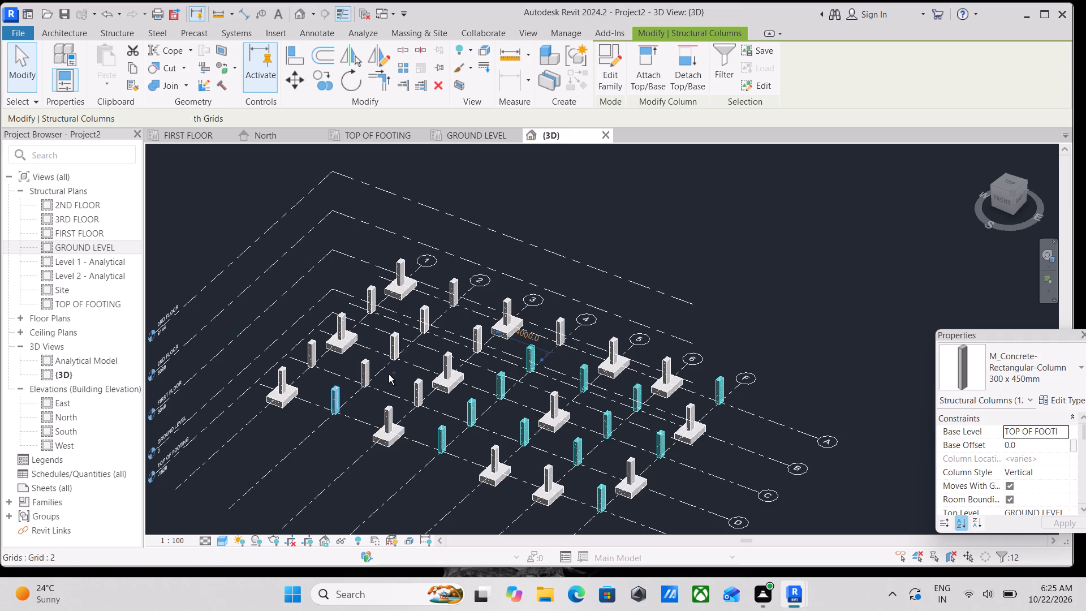
left_click(362, 362, "ctrl")
left_click(396, 340, "ctrl")
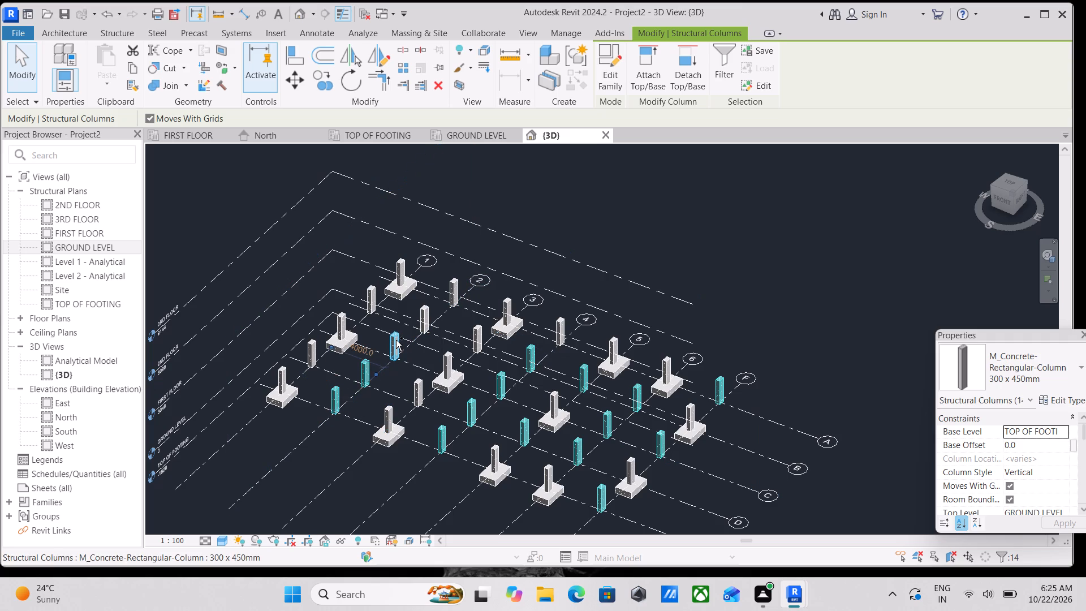
left_click(421, 311, "ctrl")
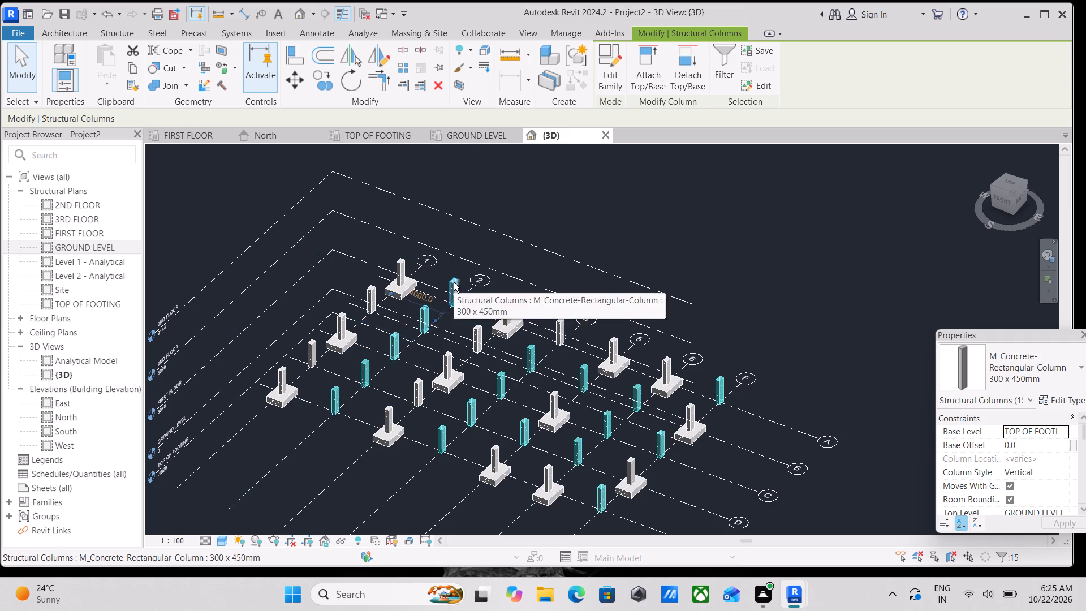
left_click(454, 282, "ctrl")
left_click(369, 296, "ctrl")
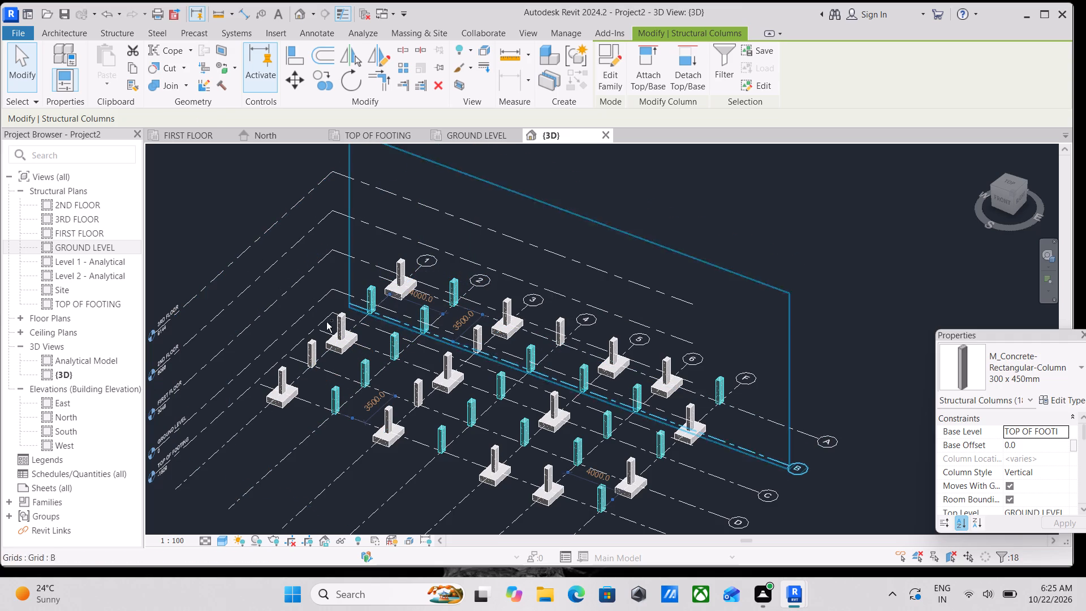
left_click(312, 343, "ctrl")
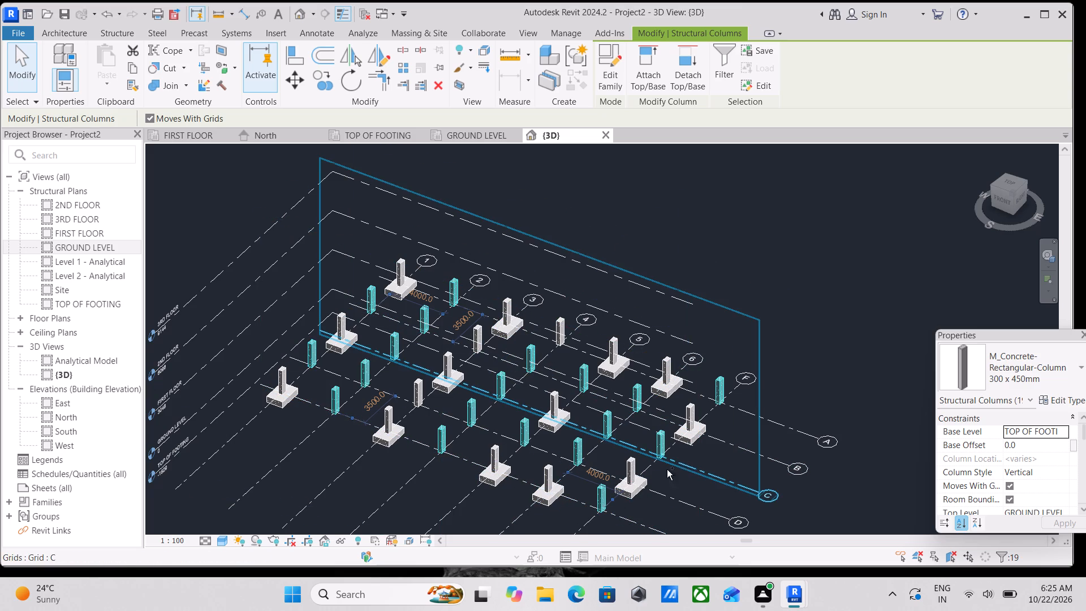
left_click(554, 321, "ctrl")
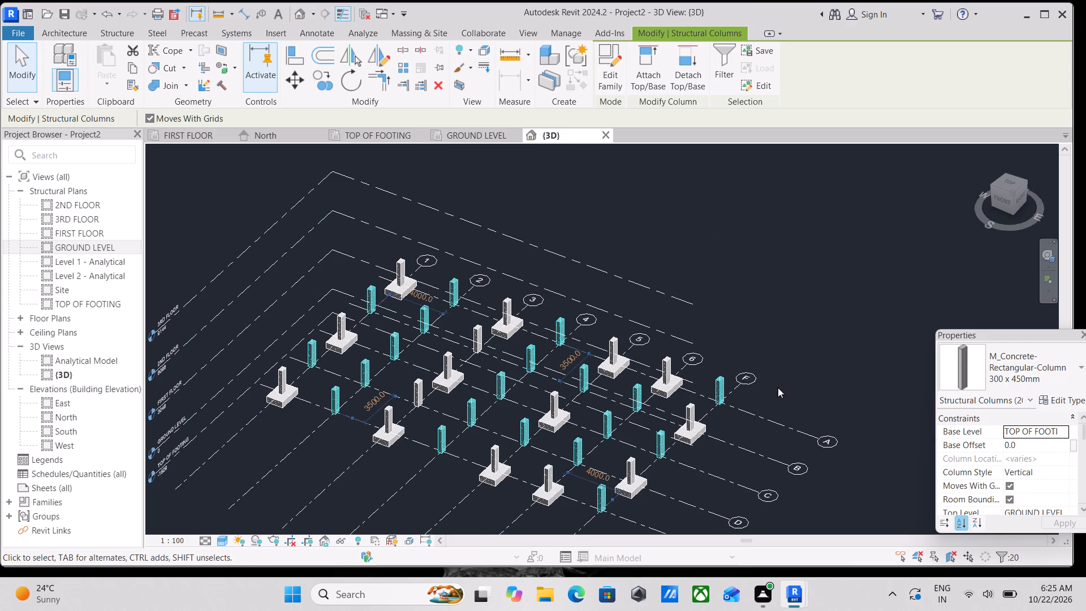
right_click(764, 282)
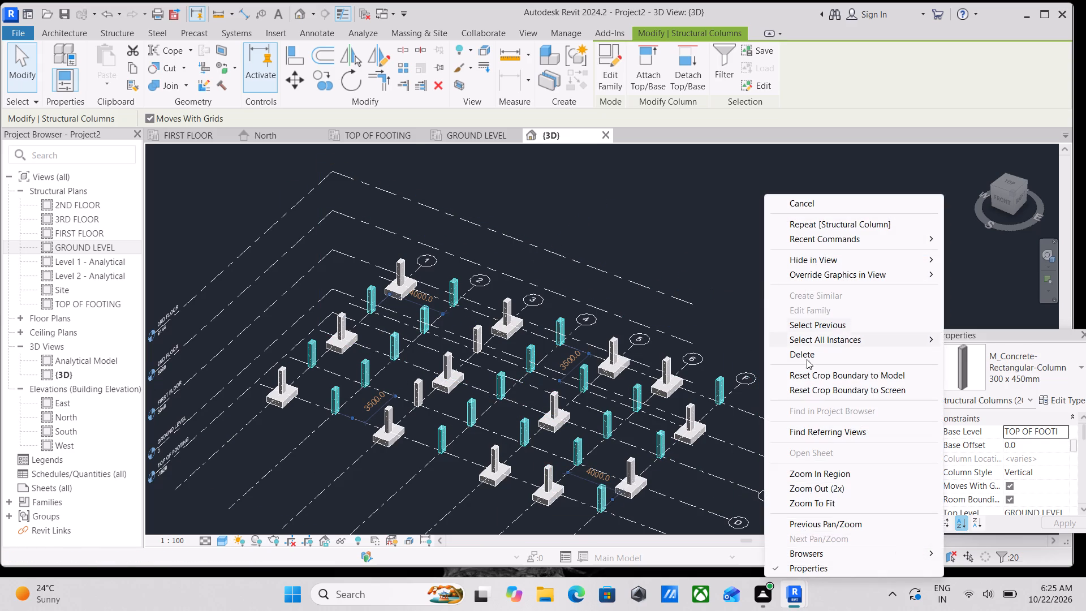
left_click(805, 362)
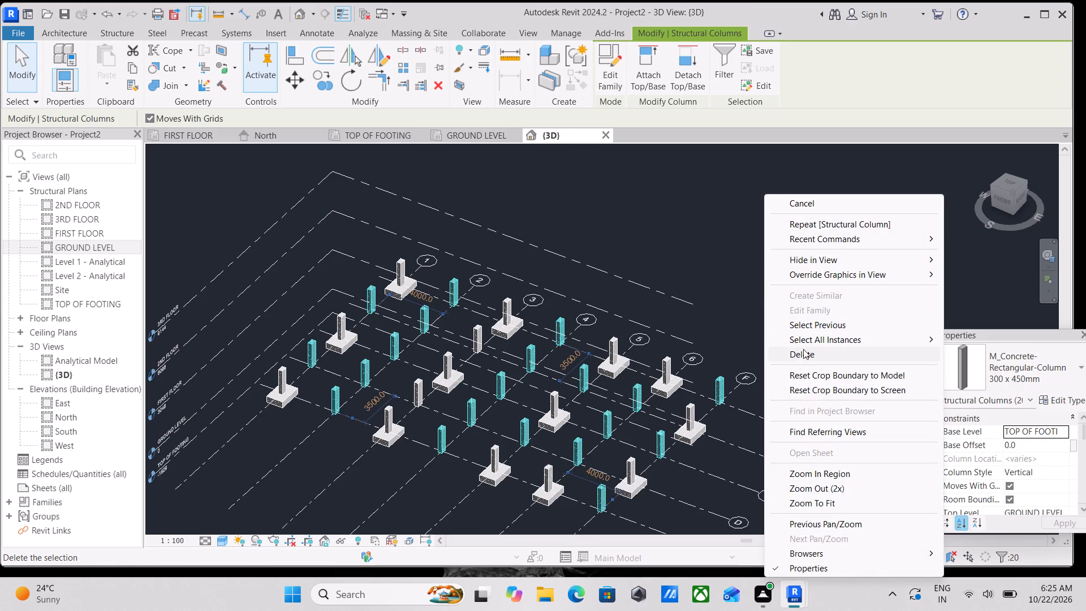
left_click(803, 349)
Examine the layout of the remaining columns and footings on the grid from the top in the 3D view.
scroll(521, 388, "down", 3)
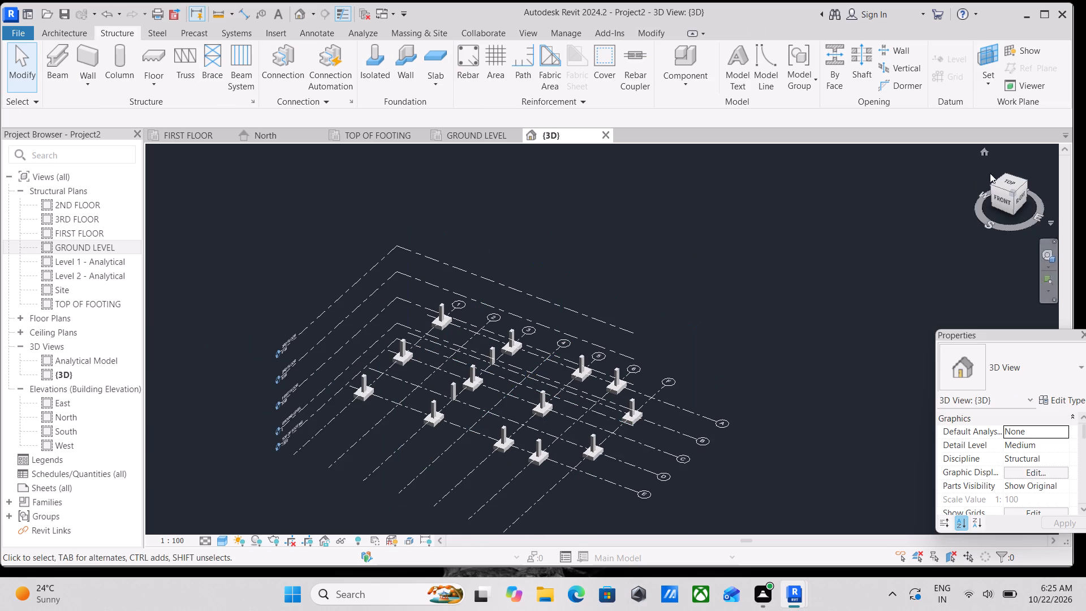
left_click(1006, 182)
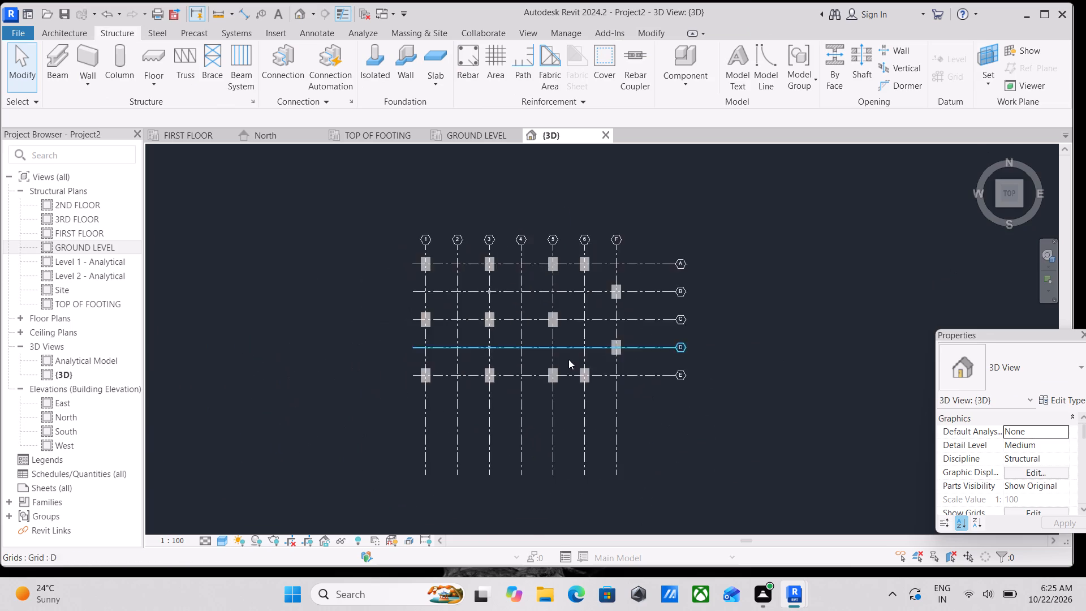
scroll(558, 359, "up", 2)
scroll(629, 333, "up", 2)
middle_click_drag(702, 326, 703, 340)
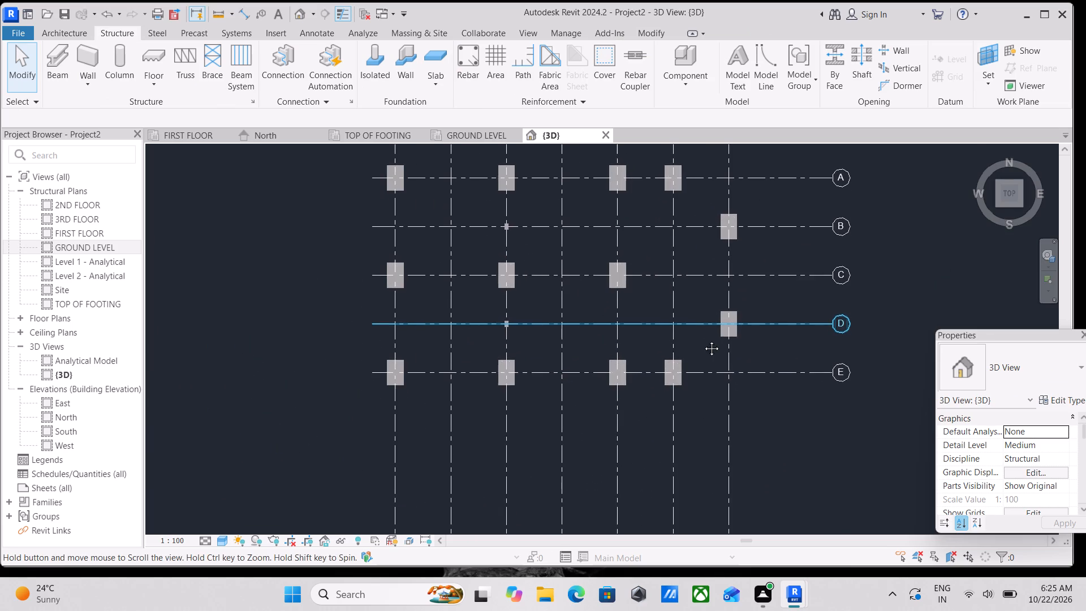
middle_click_drag(703, 340, 722, 391)
middle_click_drag(659, 343, 674, 381)
scroll(674, 381, "up", 1)
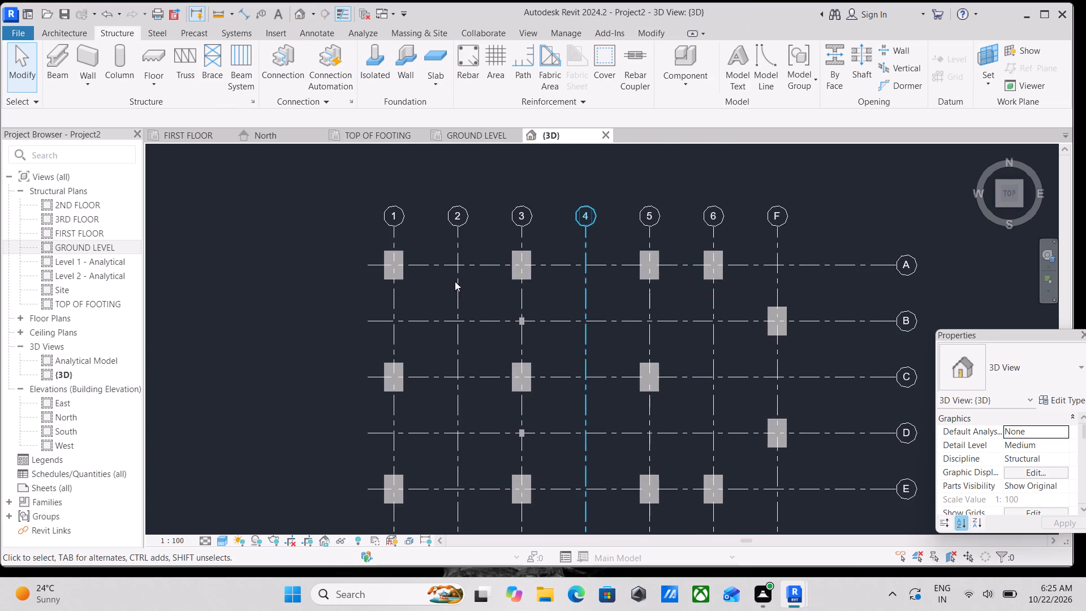
Return to the GROUND LEVEL structural plan and frame the column grid.
left_click(471, 134)
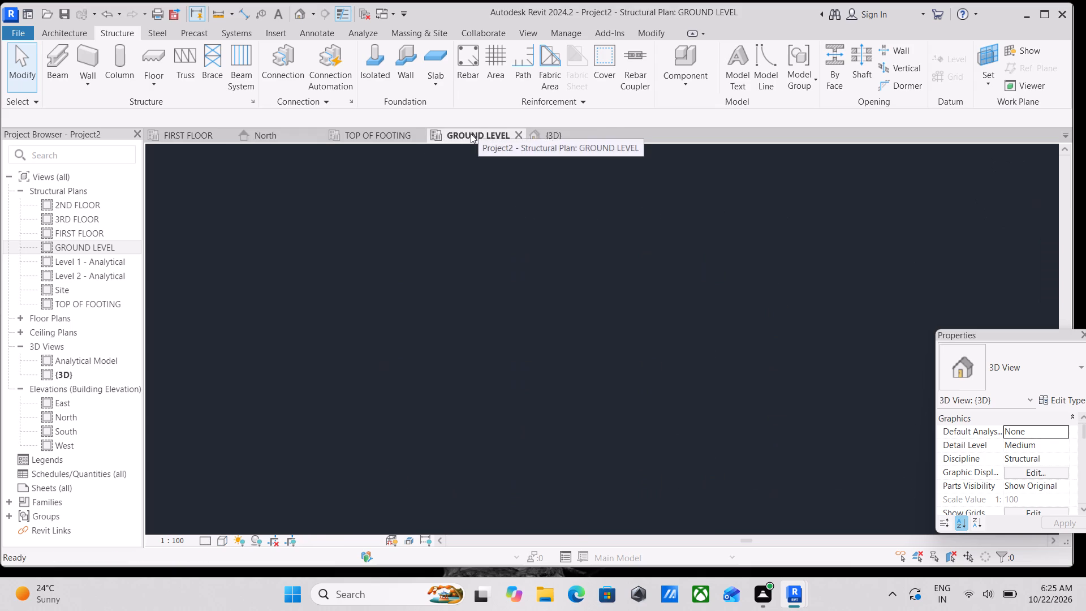
scroll(336, 304, "up", 2)
scroll(313, 242, "up", 1)
middle_click_drag(312, 240, 380, 352)
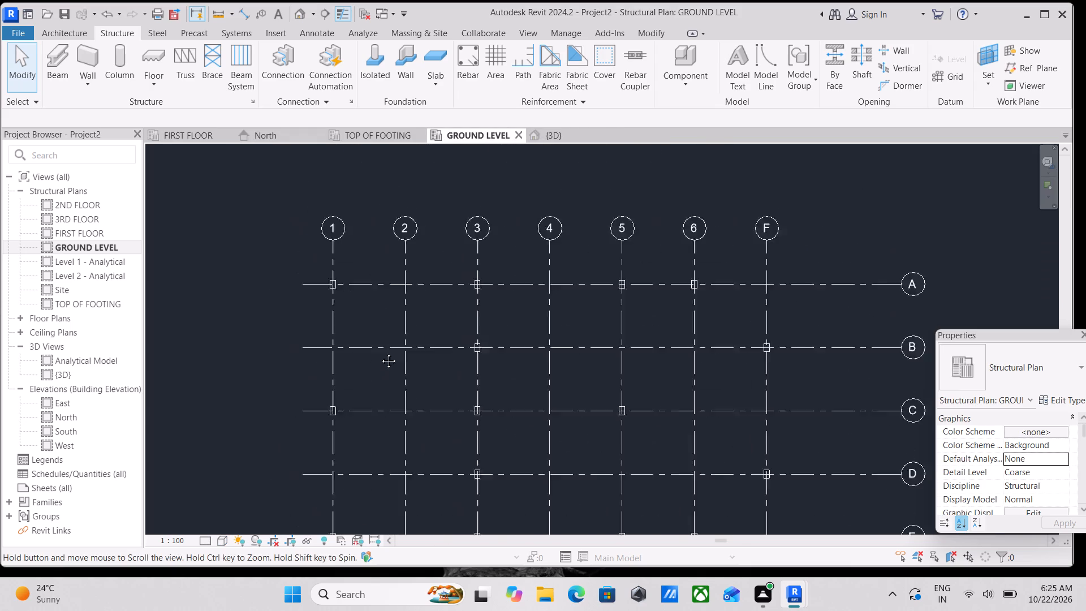
middle_click_drag(380, 352, 386, 362)
scroll(386, 362, "up", 3)
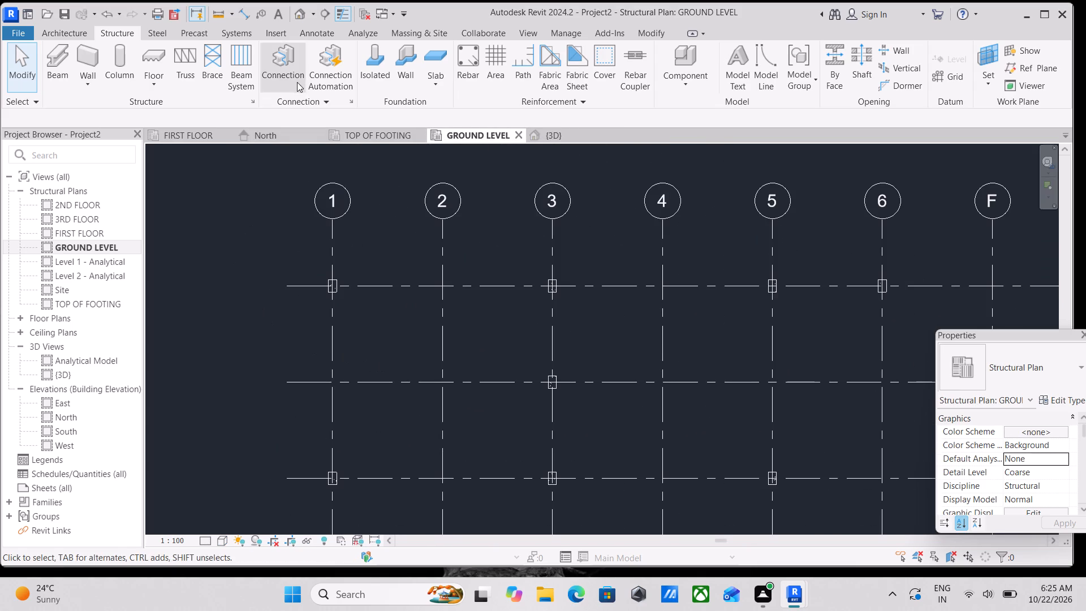
Start a structural beam at GROUND LEVEL with the type M_Concrete-Rectangular Beam 300 x 600mm.
left_click(62, 84)
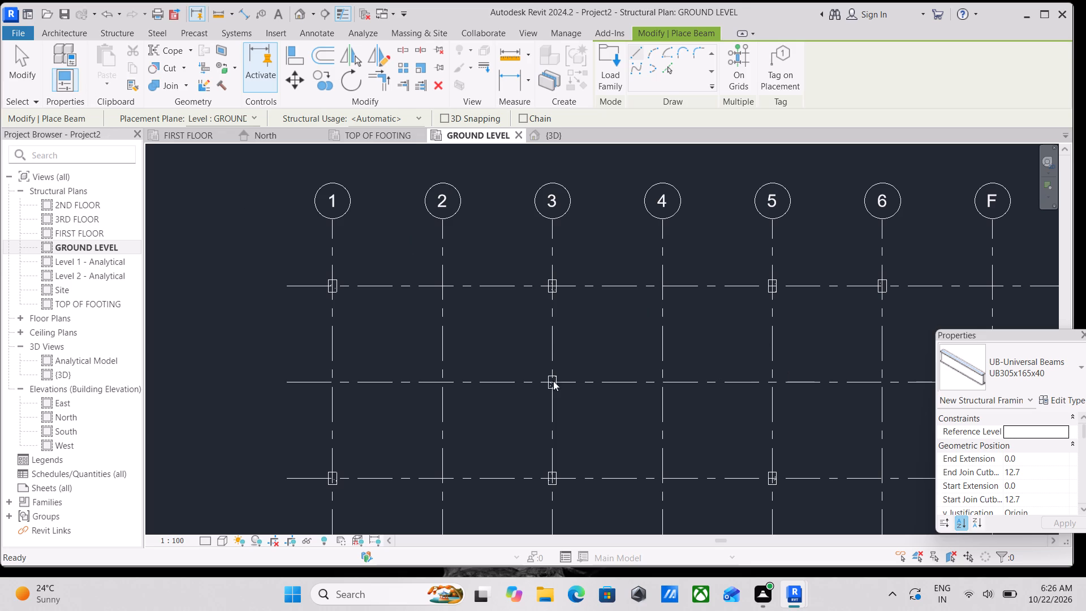
scroll(370, 272, "up", 3)
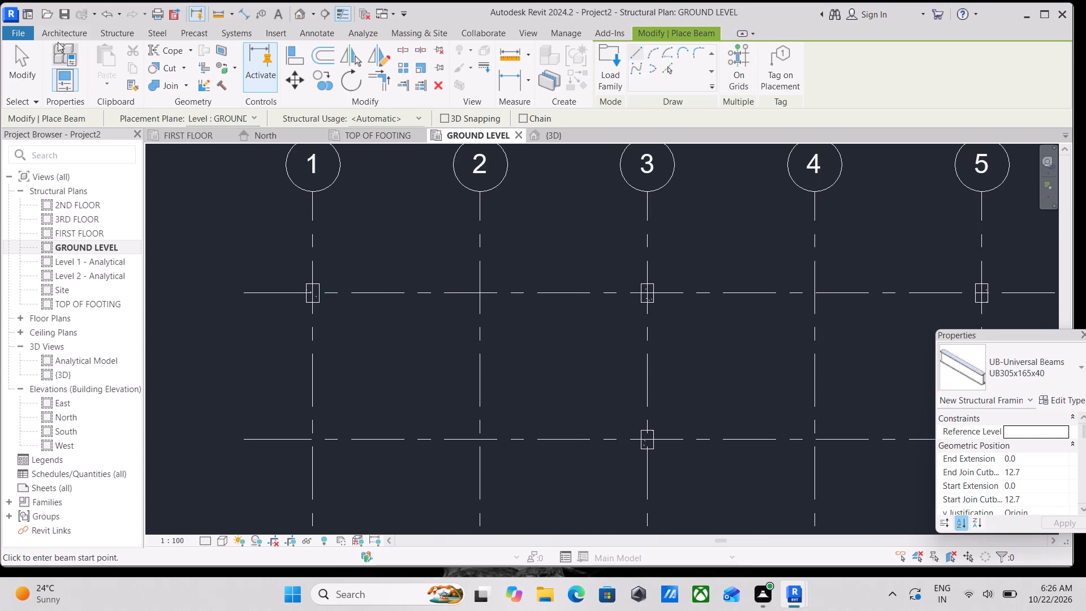
left_click(107, 33)
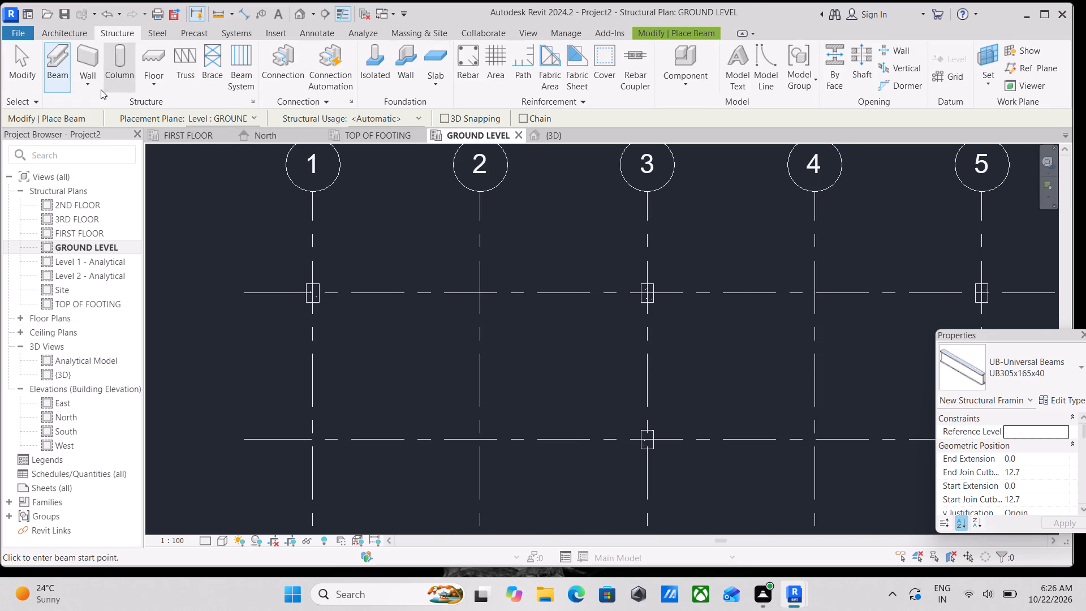
left_click(1032, 379)
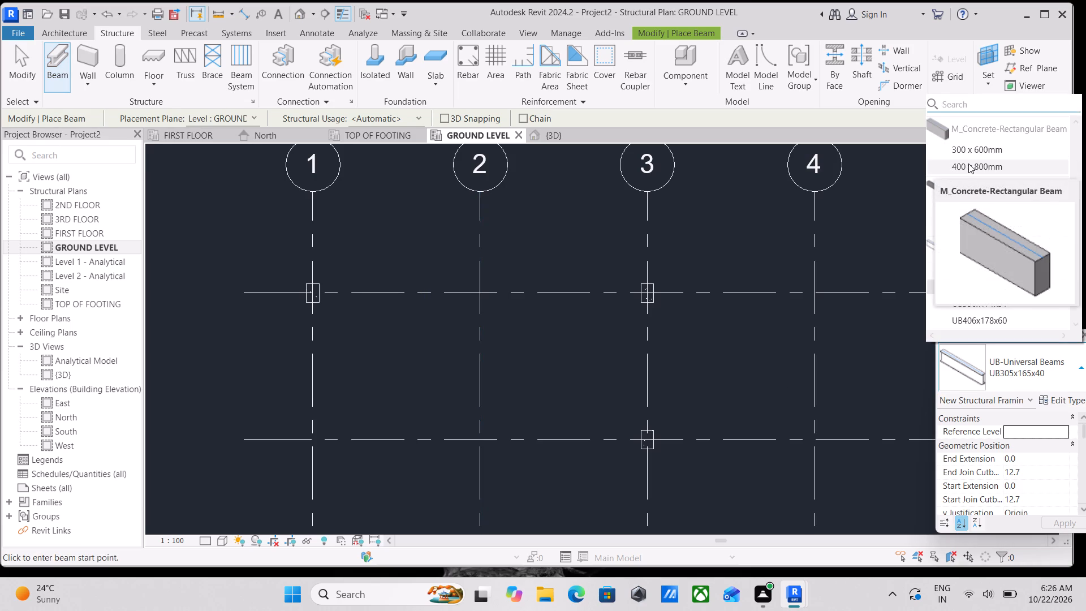
left_click(968, 163)
left_click(1009, 373)
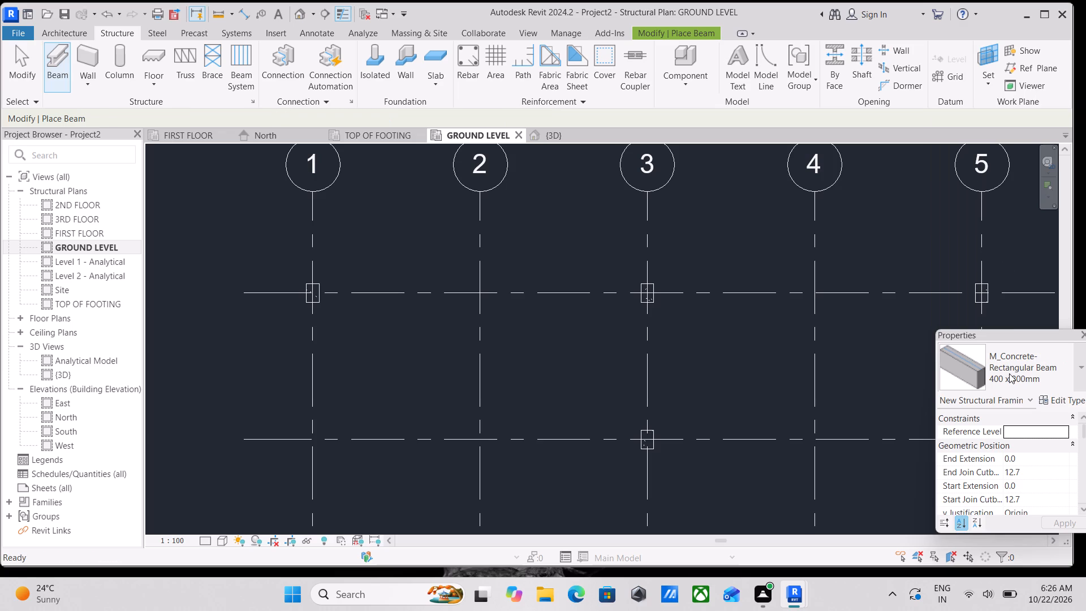
scroll(981, 146, "up", 1)
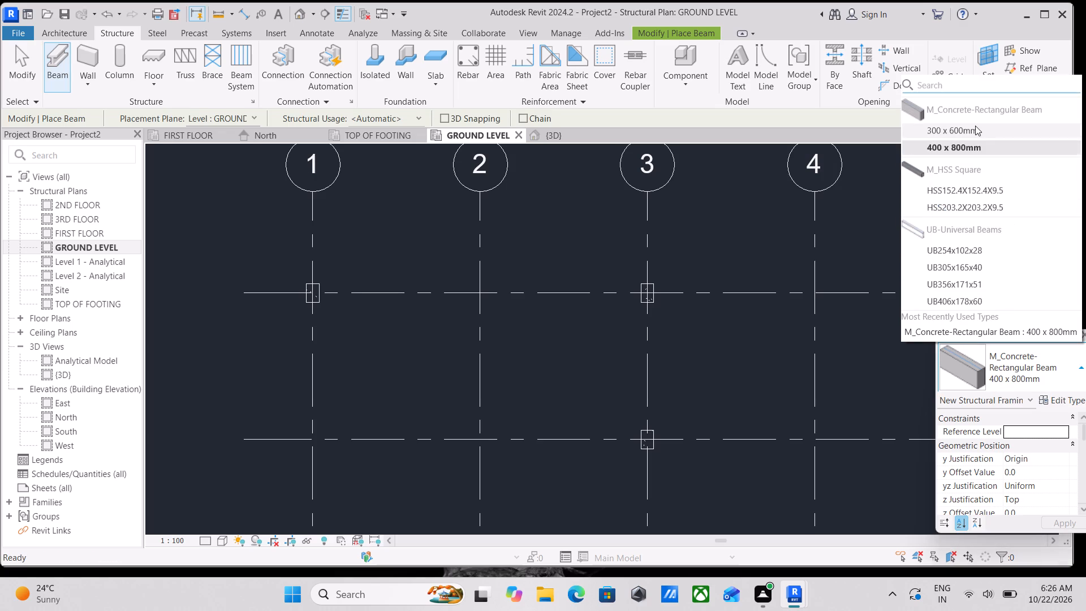
left_click(975, 125)
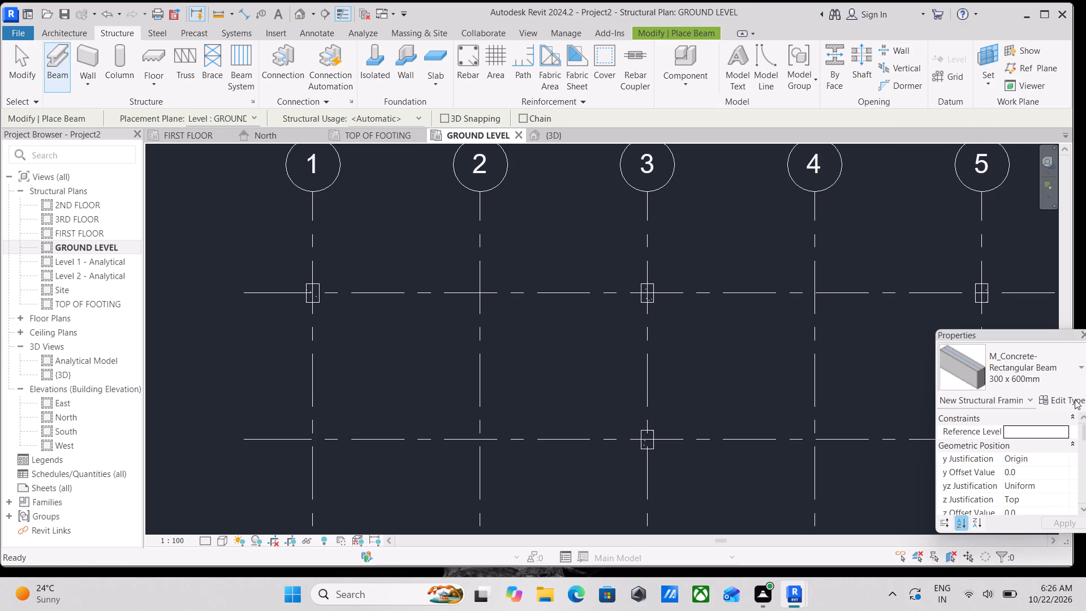
Duplicate the 300 x 600mm concrete rectangular beam type under the name 200MMX400MM.
left_click(1074, 399)
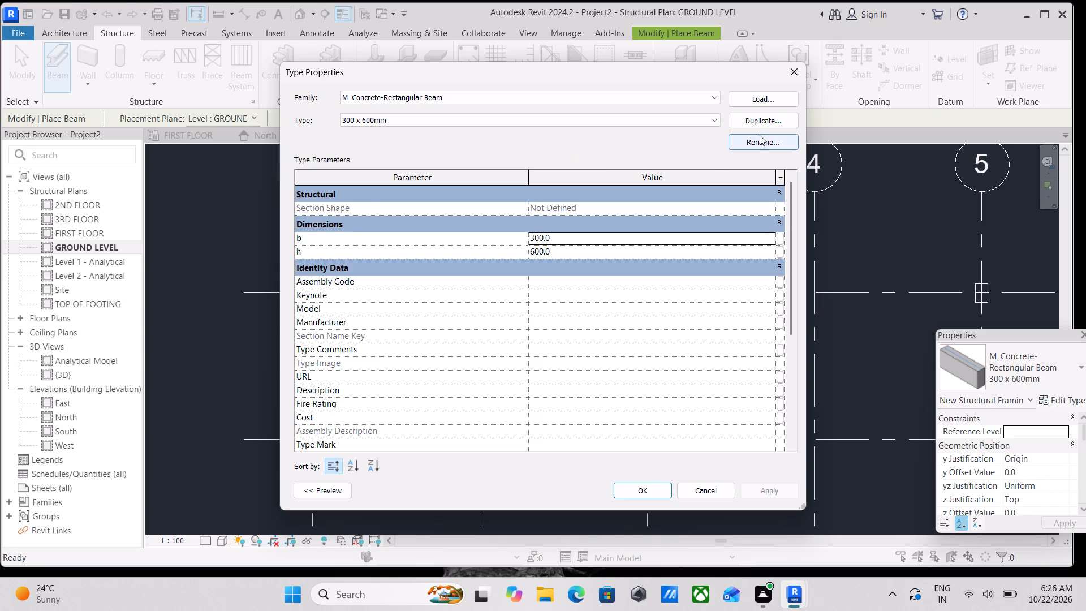
left_click(758, 123)
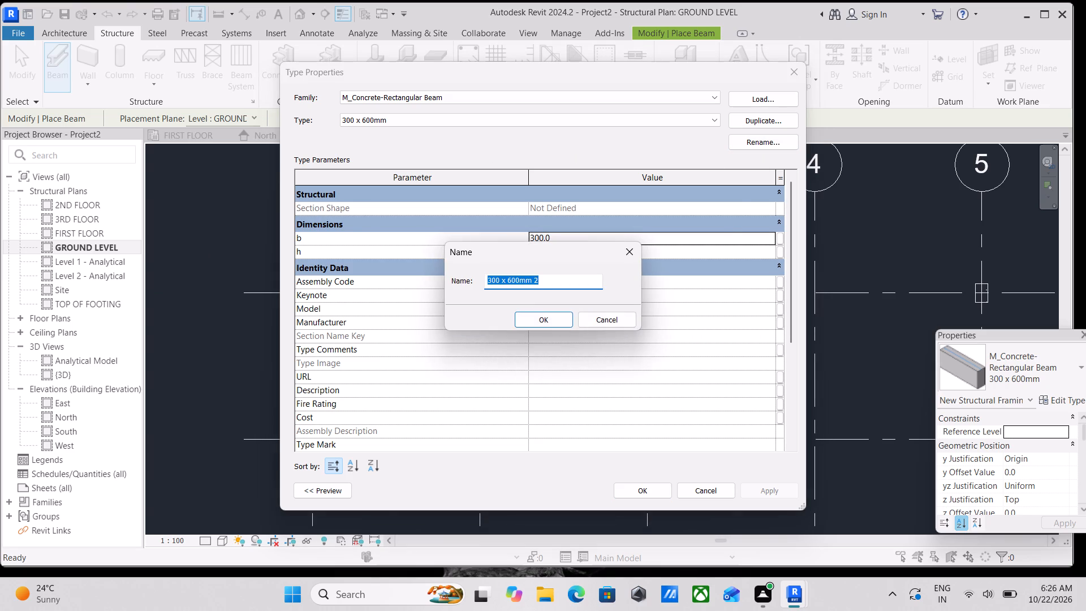
key("BackSpace")
type("200")
type("MM")
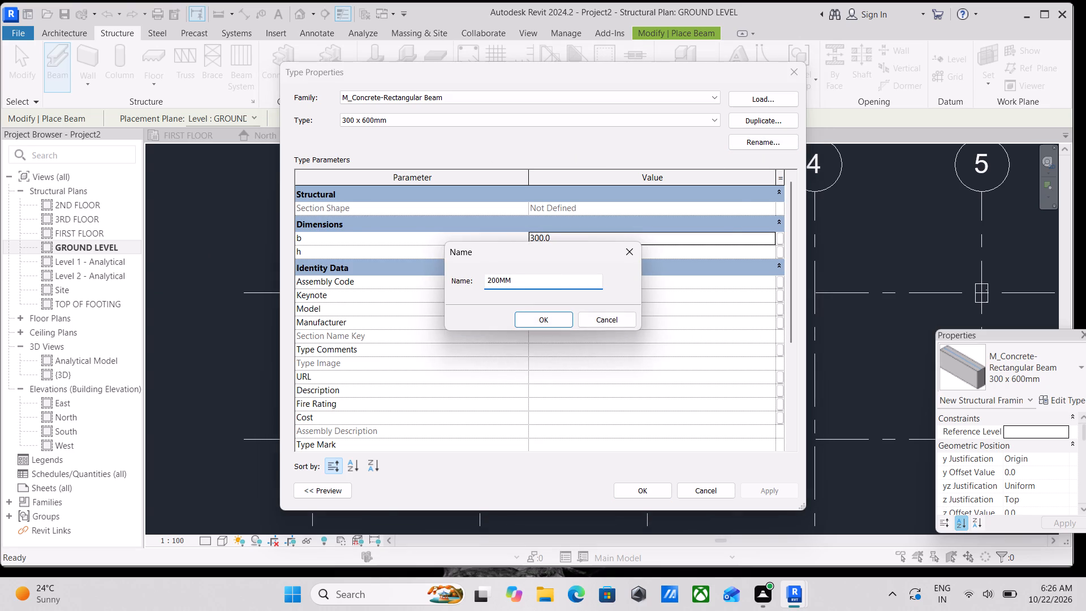
type("X")
key("space")
key("BackSpace")
key("4")
type("00")
type("MM")
left_click(545, 321)
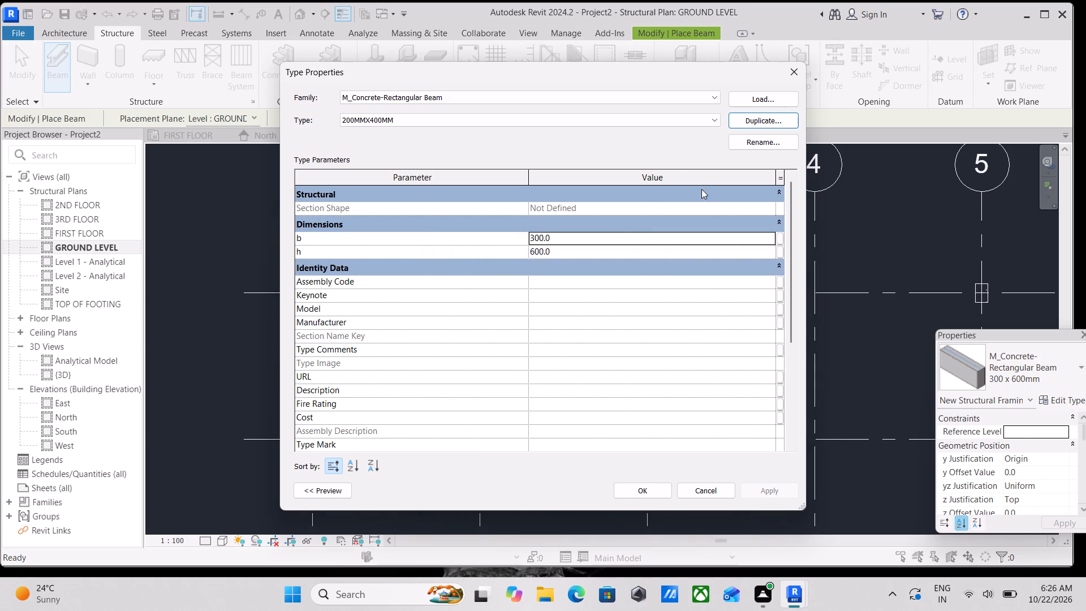
Set the 200MMX400MM beam type's width b to 200 mm and height h to 400 mm.
scroll(502, 245, "down", 2)
scroll(569, 268, "up", 2)
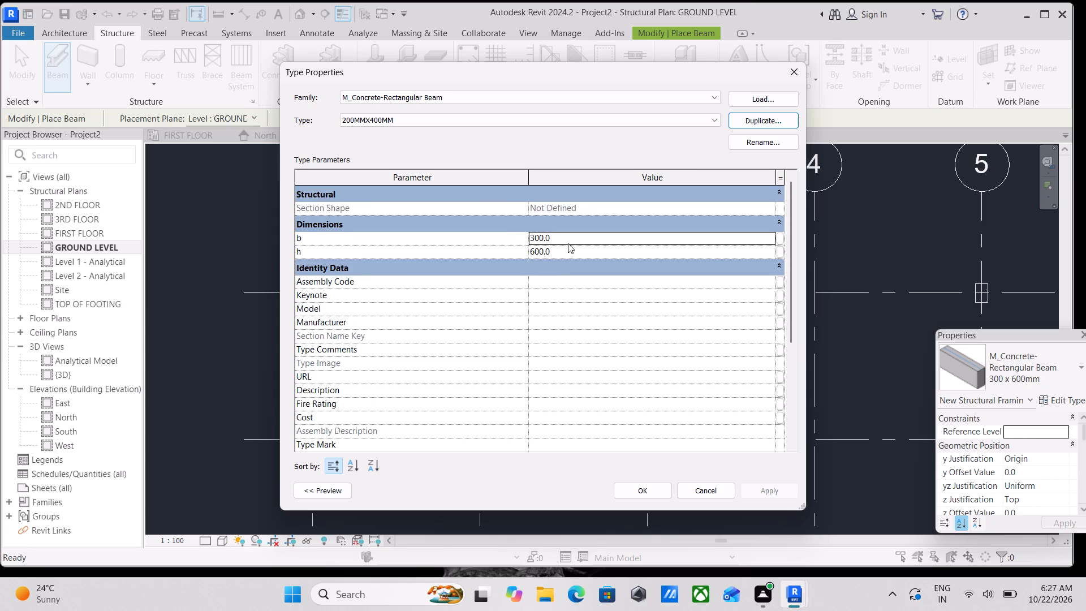
left_click(568, 241)
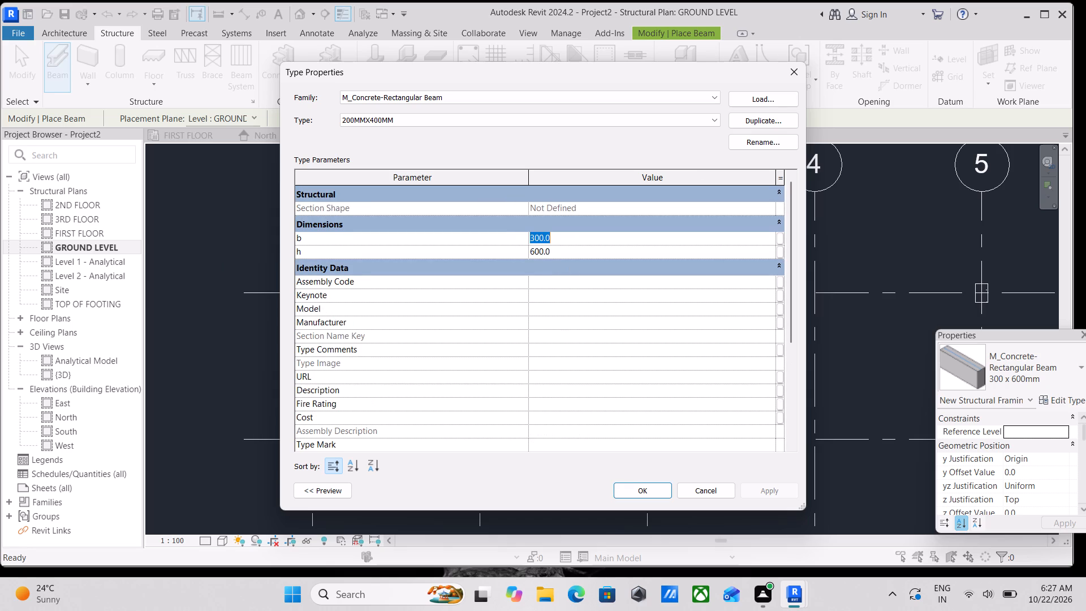
type("200")
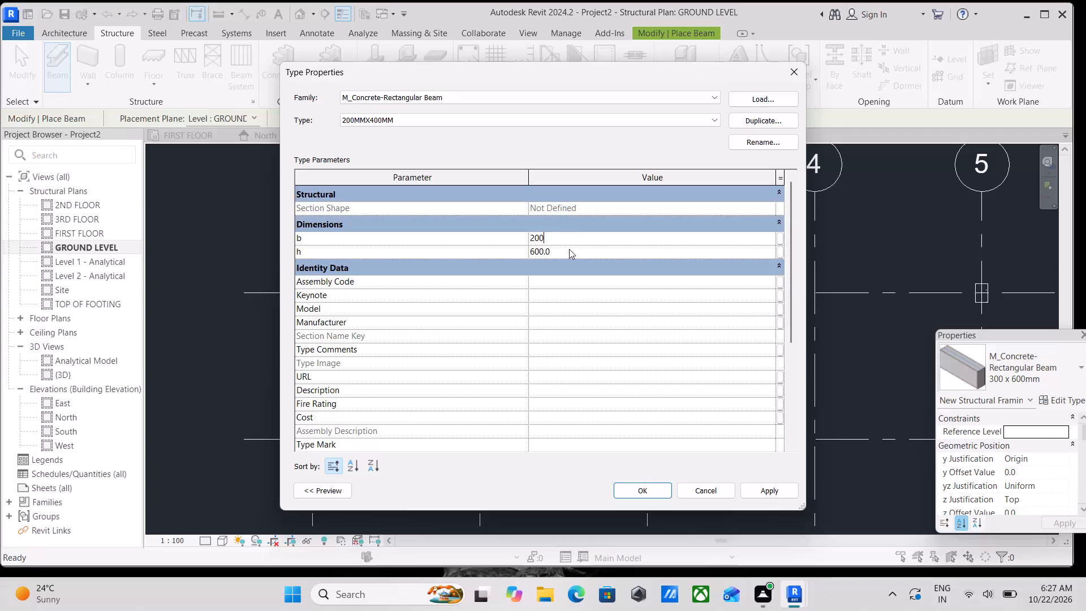
left_click(569, 249)
type("400")
left_click(784, 491)
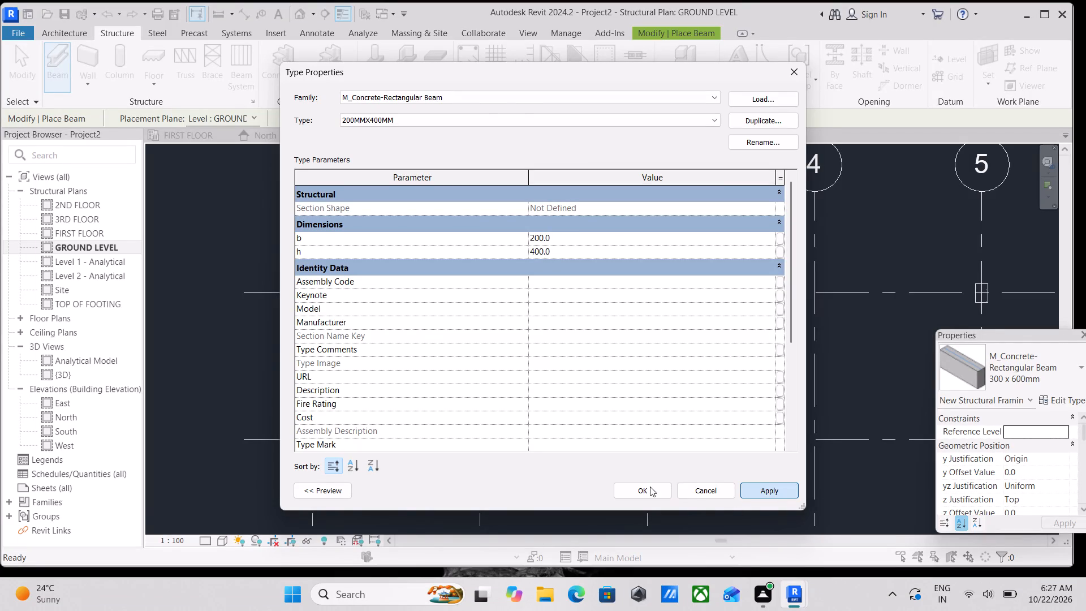
left_click(650, 487)
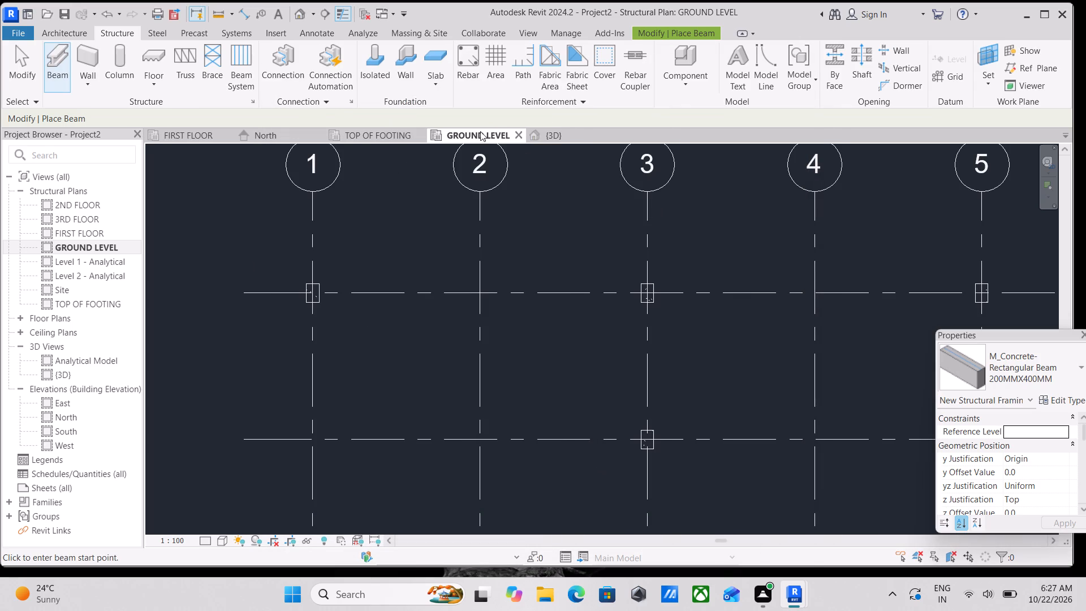
Place a 200MMX400MM beam about 7700 mm long along grid A, between the facing sides of the columns at grids 1 and 3.
scroll(292, 242, "up", 5)
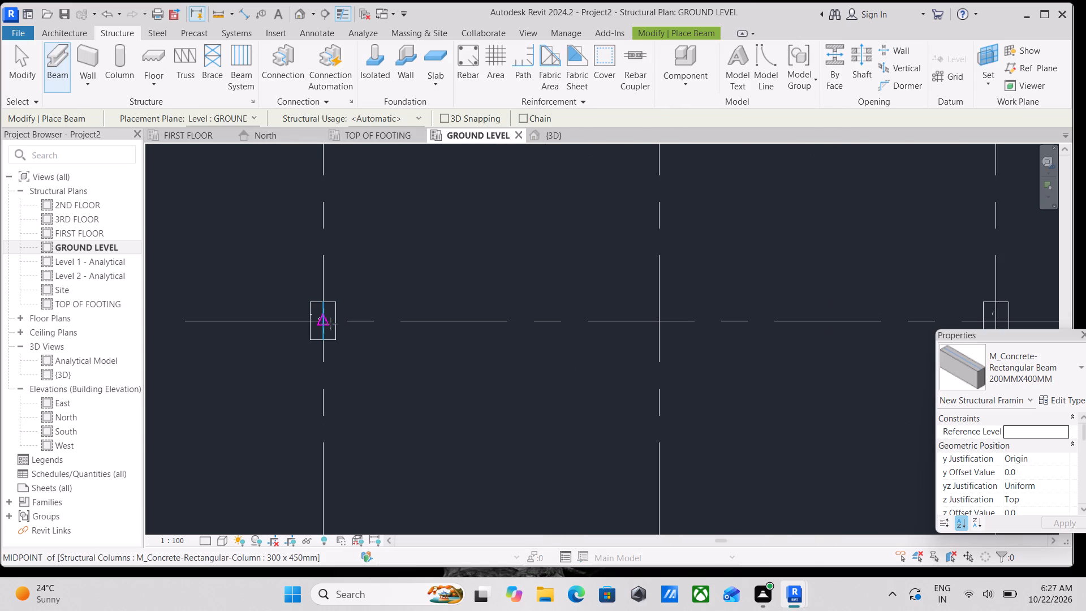
left_click(333, 324)
middle_click_drag(666, 321, 600, 314)
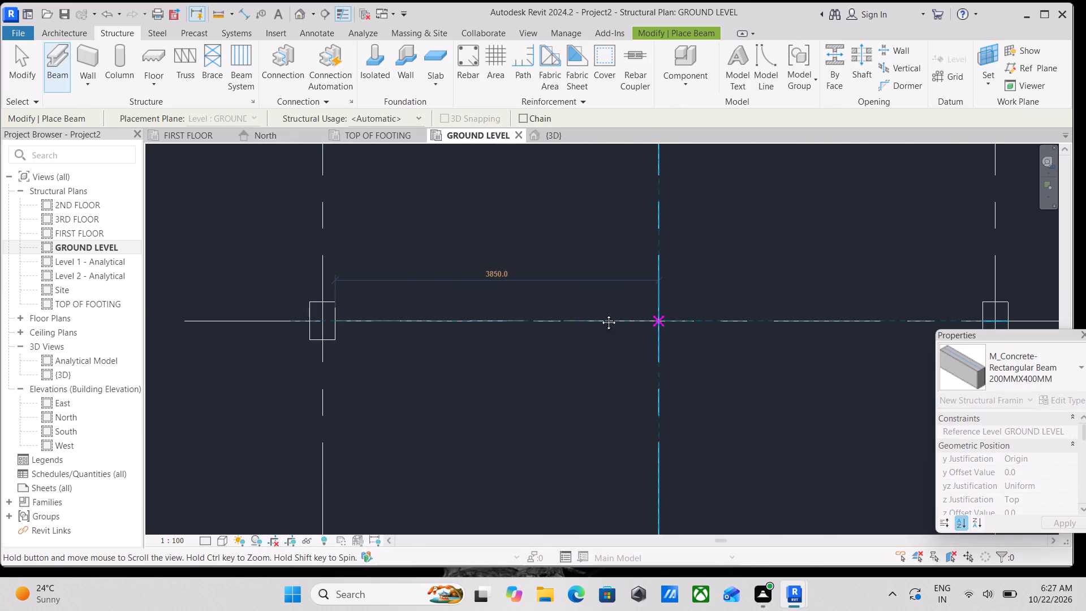
middle_click_drag(600, 314, 450, 299)
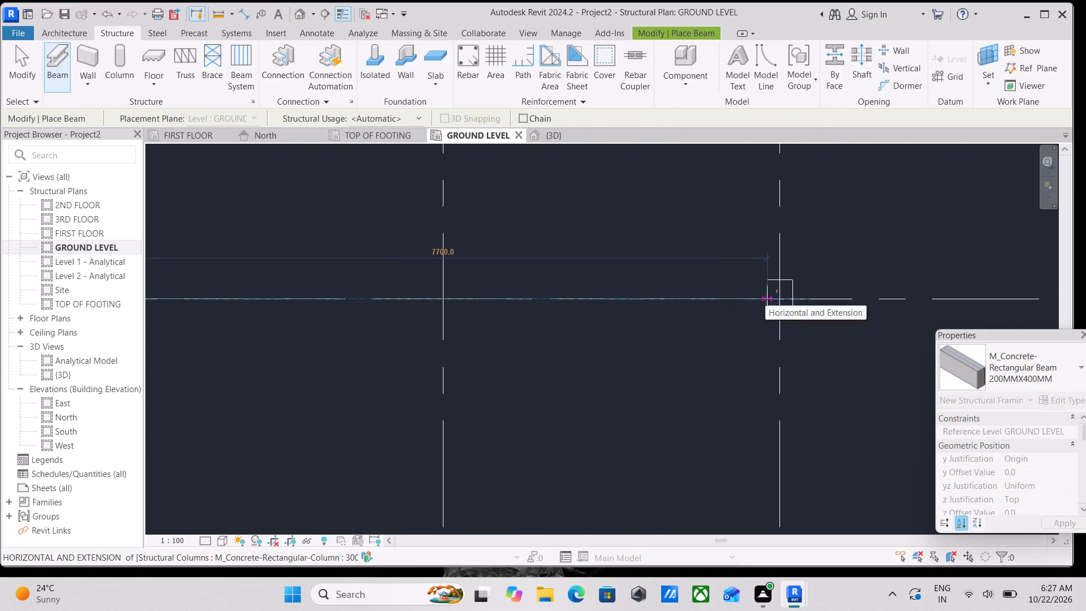
left_click(767, 299)
Place a second 200MMX400MM beam along grid A, from just beyond the grid 3 column to the column at grid 5.
scroll(767, 299, "down", 1)
middle_click_drag(767, 299, 748, 296)
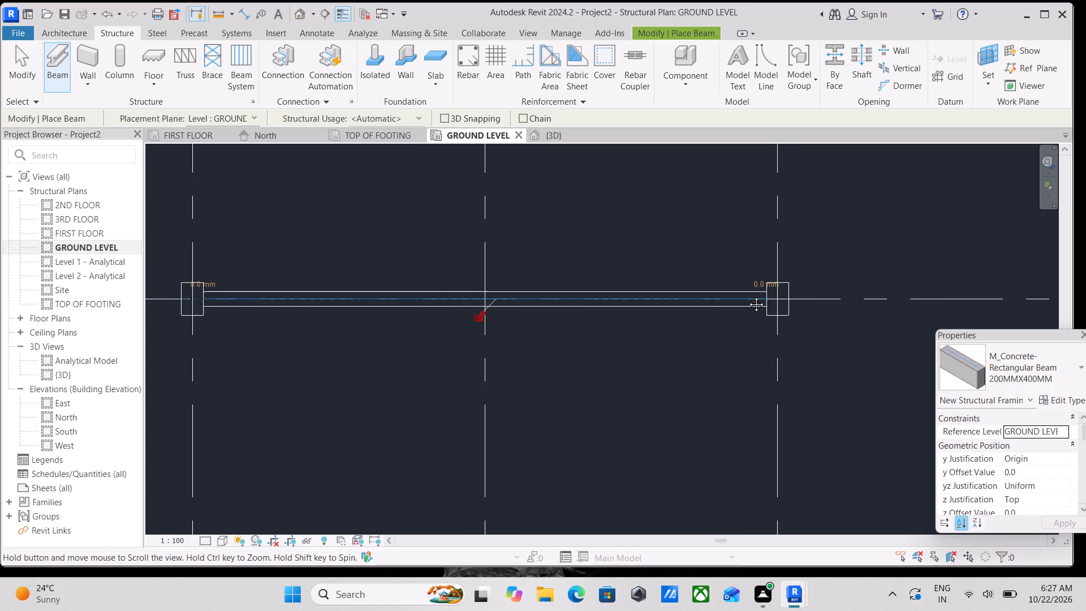
middle_click_drag(748, 296, 615, 289)
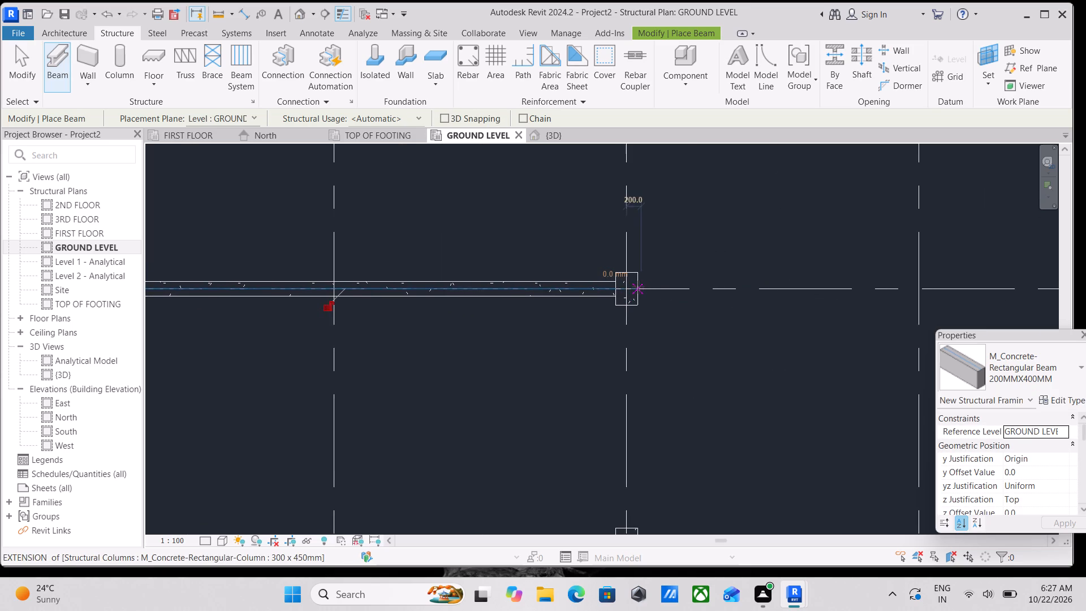
left_click(638, 287)
scroll(800, 276, "down", 1)
middle_click_drag(800, 276, 513, 297)
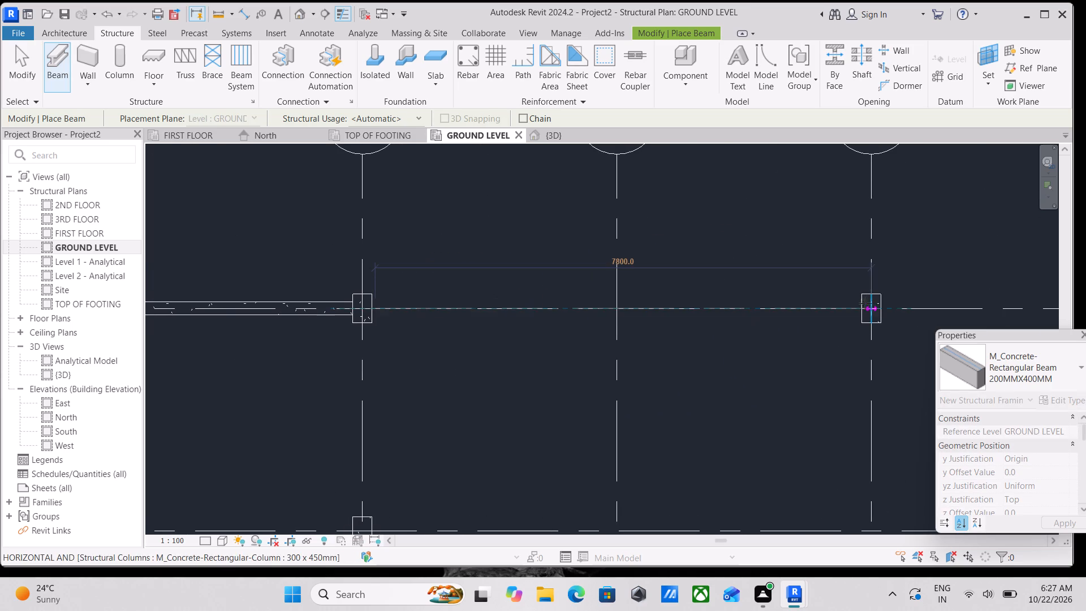
left_click(862, 307)
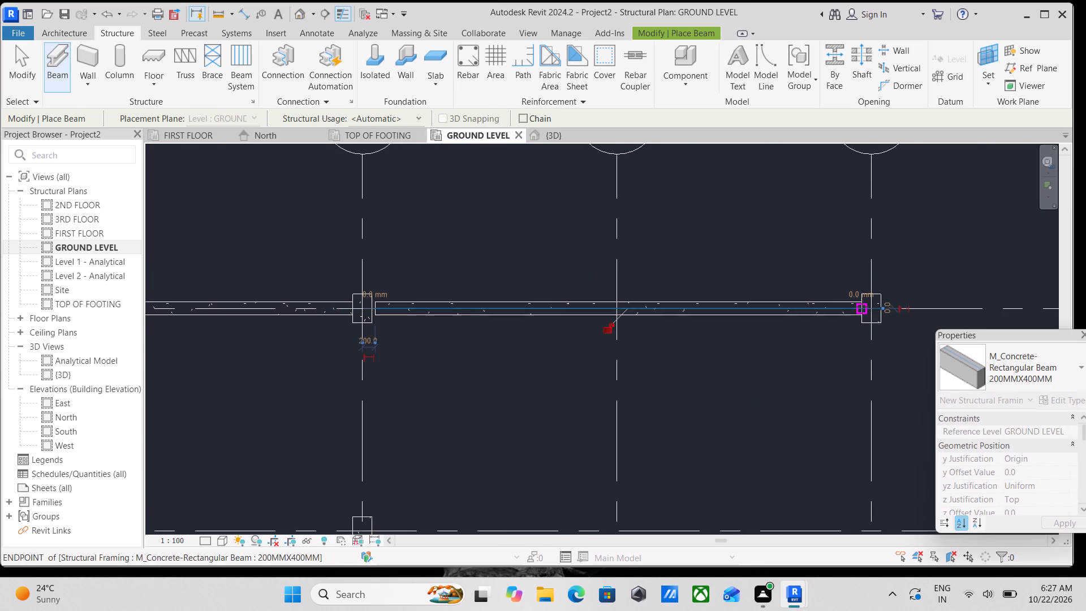
scroll(862, 307, "down", 1)
middle_click_drag(862, 307, 680, 322)
scroll(505, 353, "up", 2)
scroll(330, 324, "down", 2)
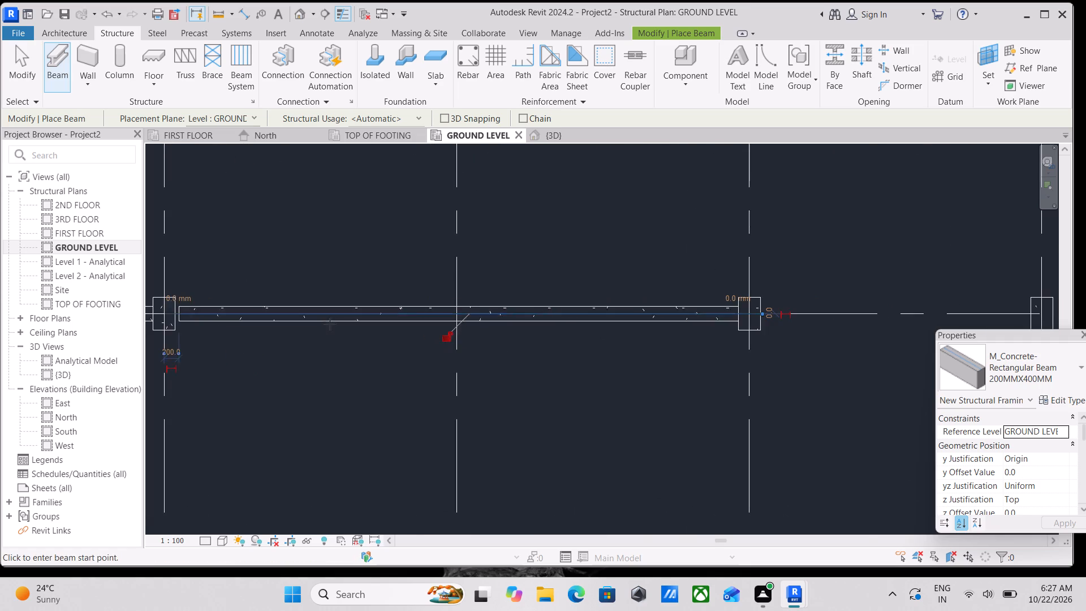
scroll(330, 324, "down", 2)
key("Escape")
scroll(300, 341, "down", 4)
key("Escape")
scroll(251, 342, "up", 4)
key("Escape")
Extend the second beam's end near grid 3 to the column face, making it about 7700 mm long.
scroll(261, 342, "up", 3)
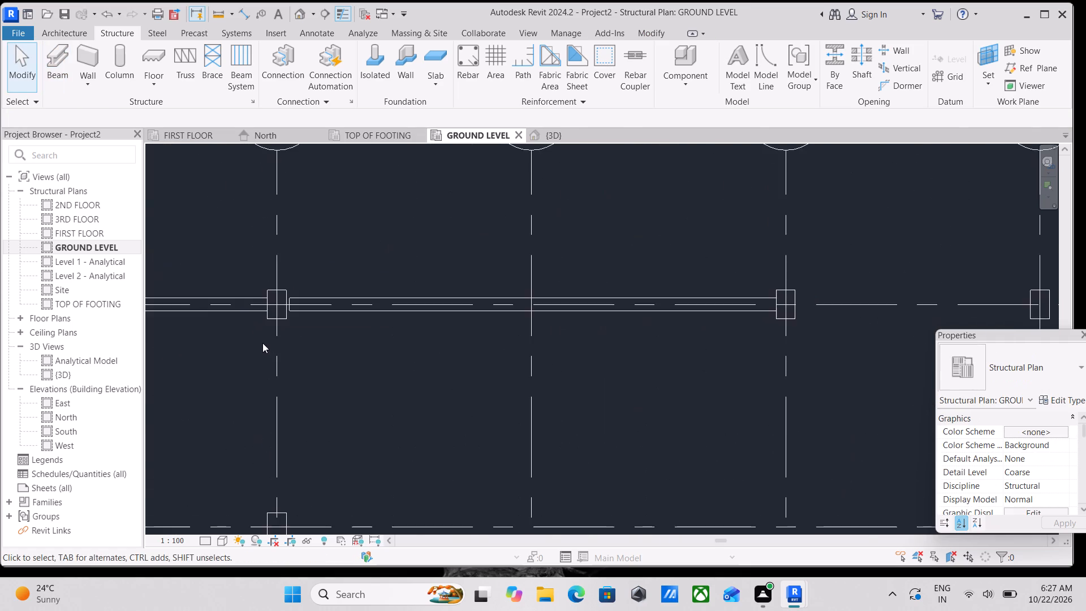
scroll(269, 342, "up", 4)
left_click(307, 281)
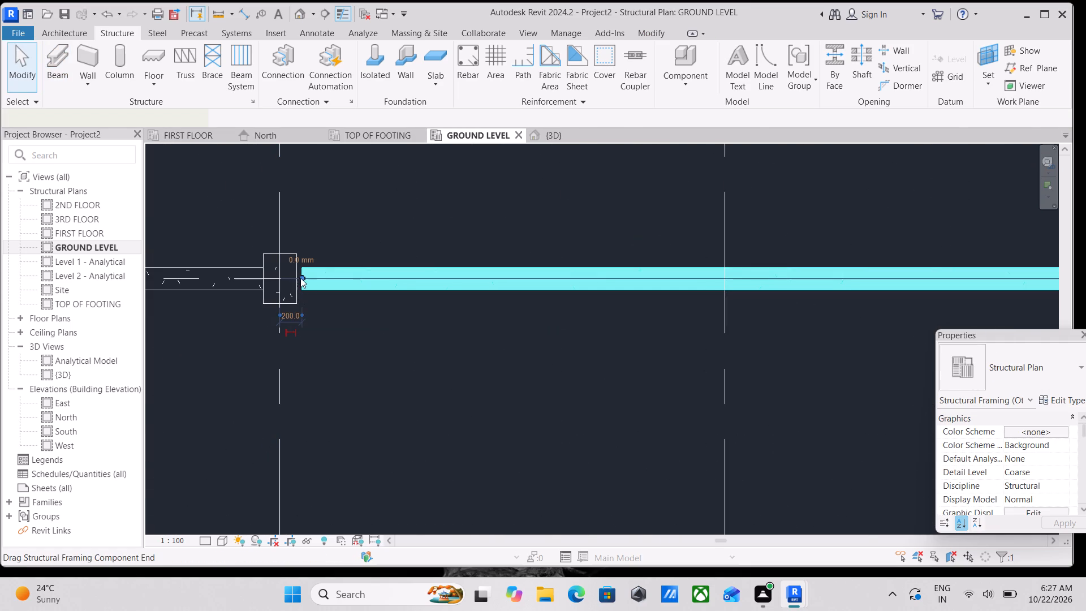
left_click_drag(300, 277, 291, 277)
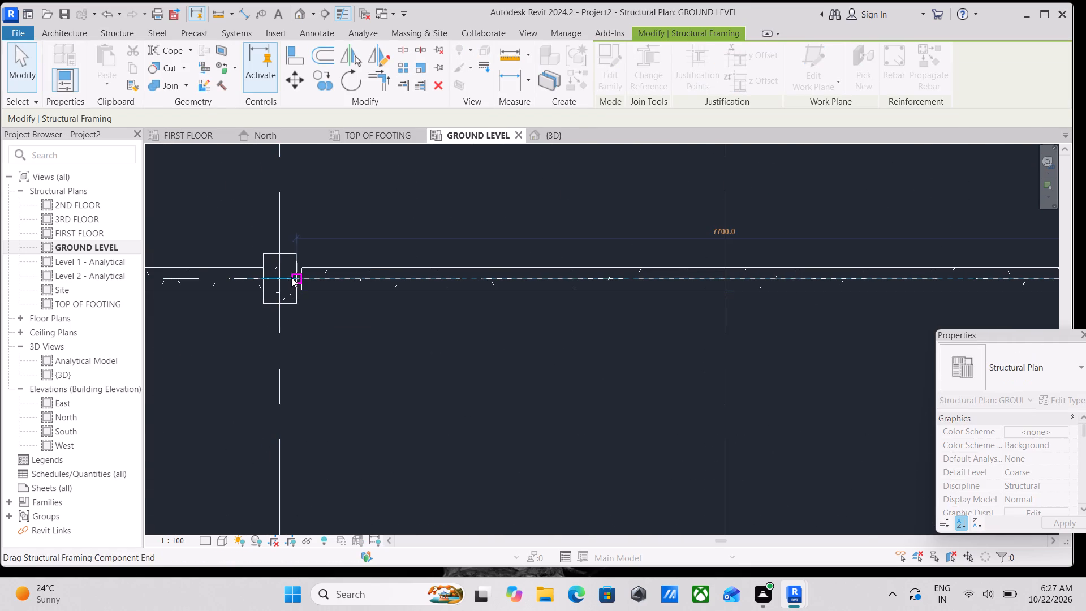
scroll(291, 277, "down", 6)
key("Escape")
Draw a Generic - 200mm wall about 3700 mm long along grid A, between the columns at grids 5 and 6.
scroll(555, 290, "down", 4)
scroll(673, 305, "down", 8)
middle_click_drag(678, 296, 625, 287)
scroll(665, 322, "up", 6)
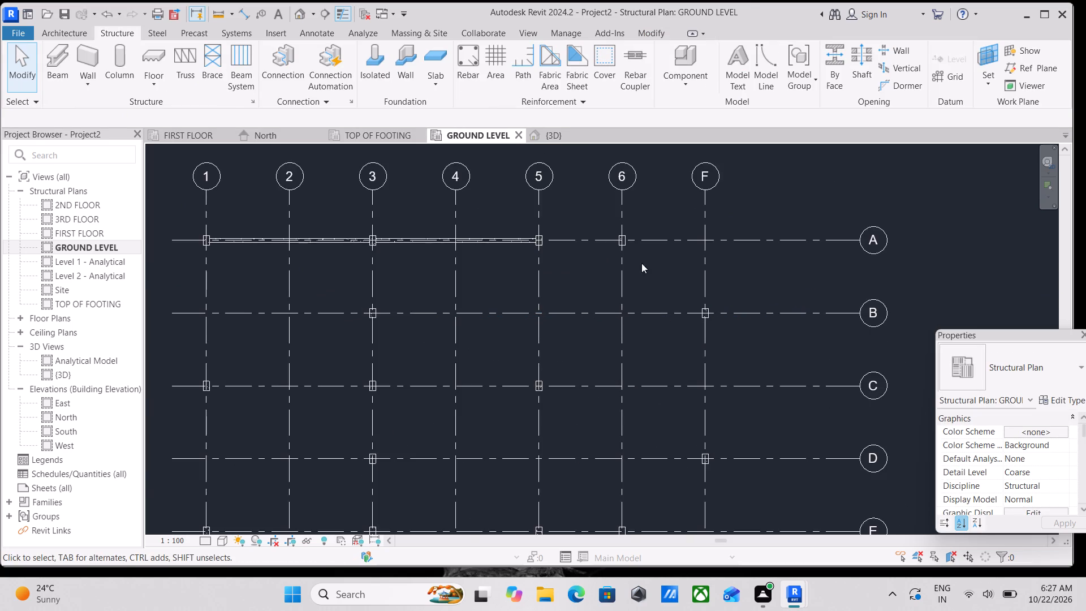
scroll(635, 260, "up", 2)
scroll(549, 234, "up", 6)
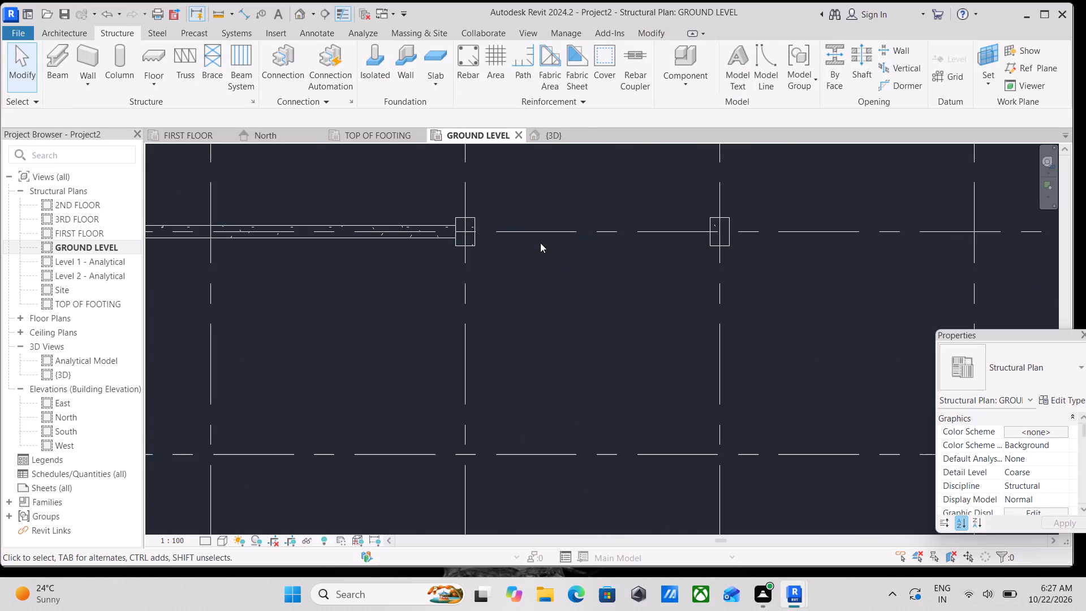
scroll(460, 269, "up", 4)
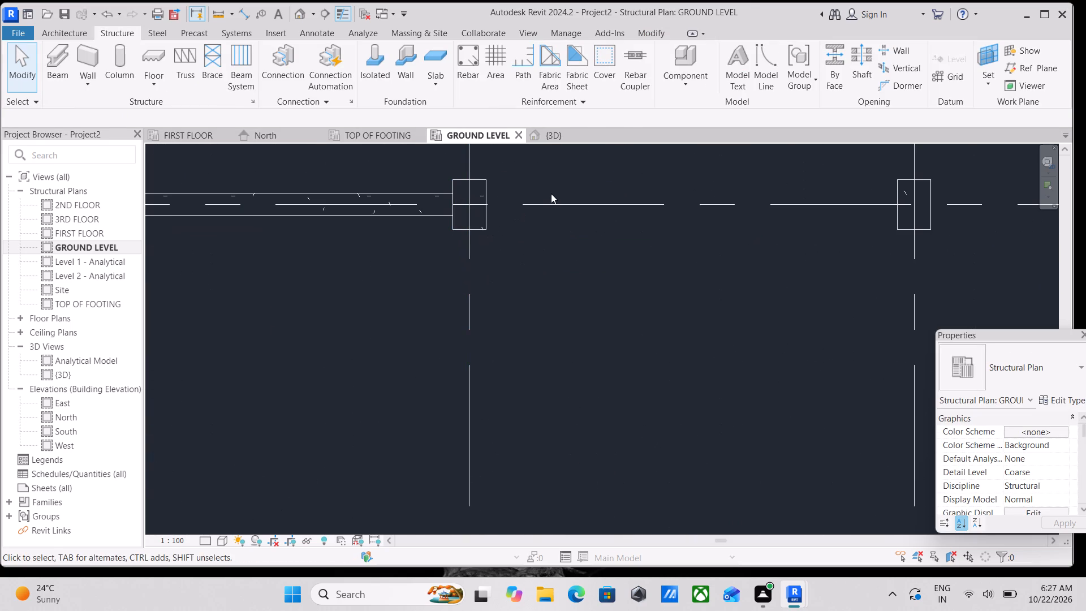
type("WA")
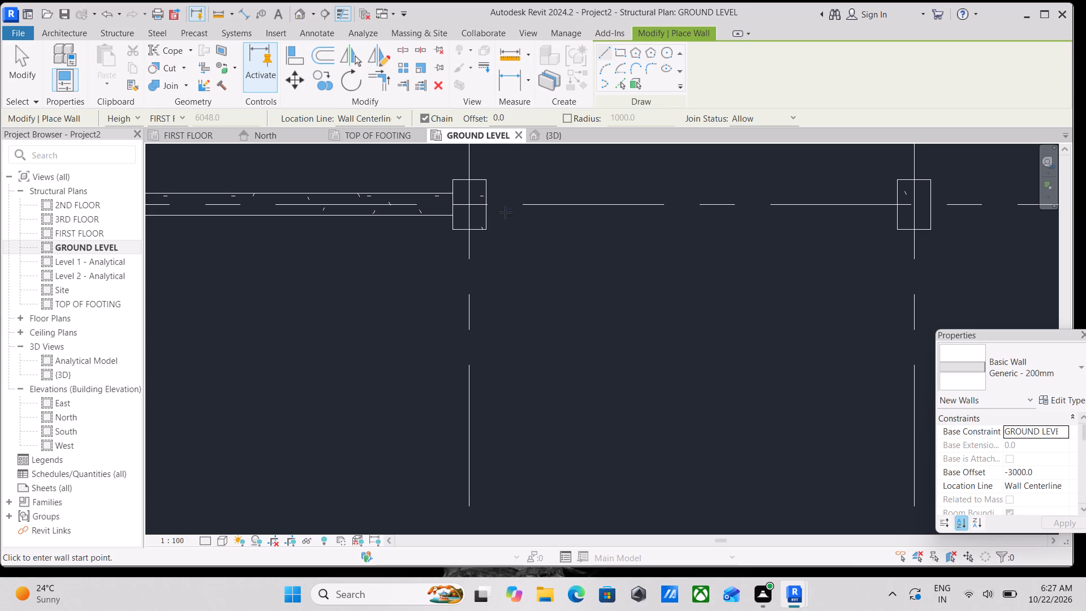
left_click(486, 205)
middle_click_drag(821, 175, 769, 197)
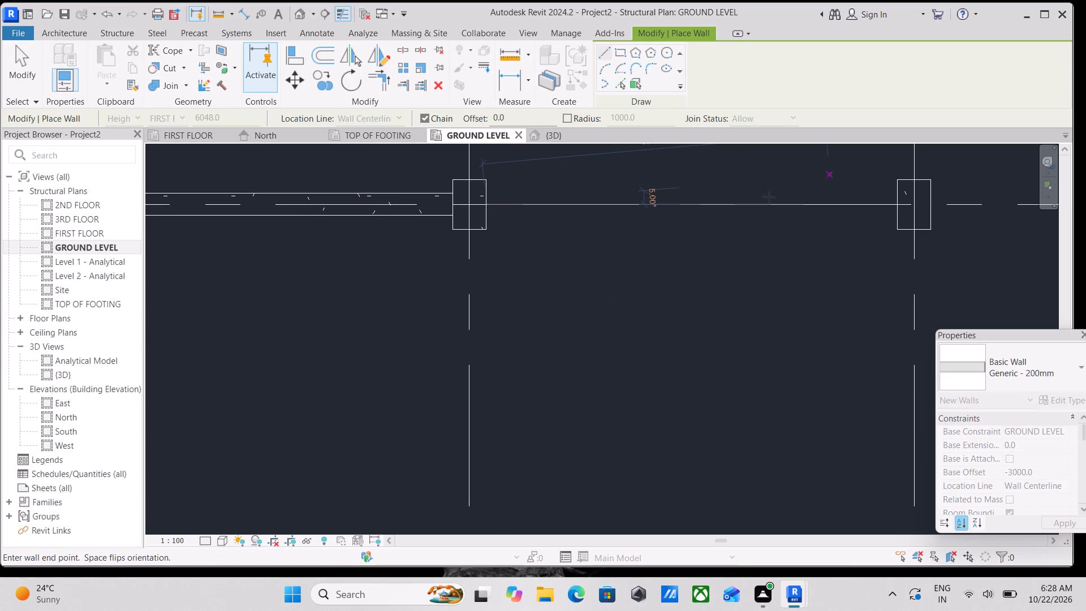
middle_click_drag(769, 197, 610, 215)
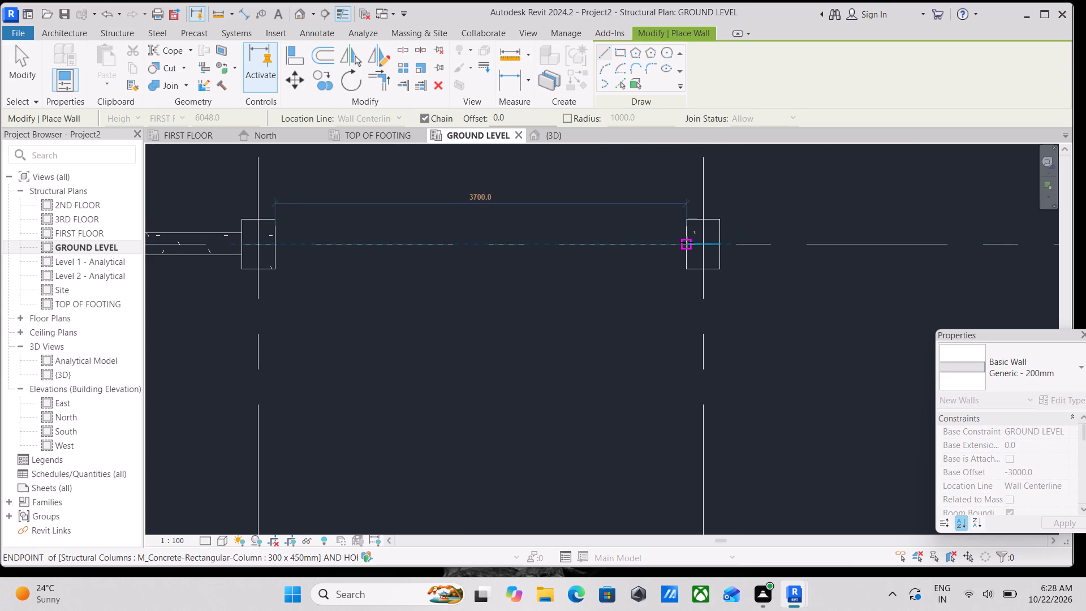
left_click(687, 242)
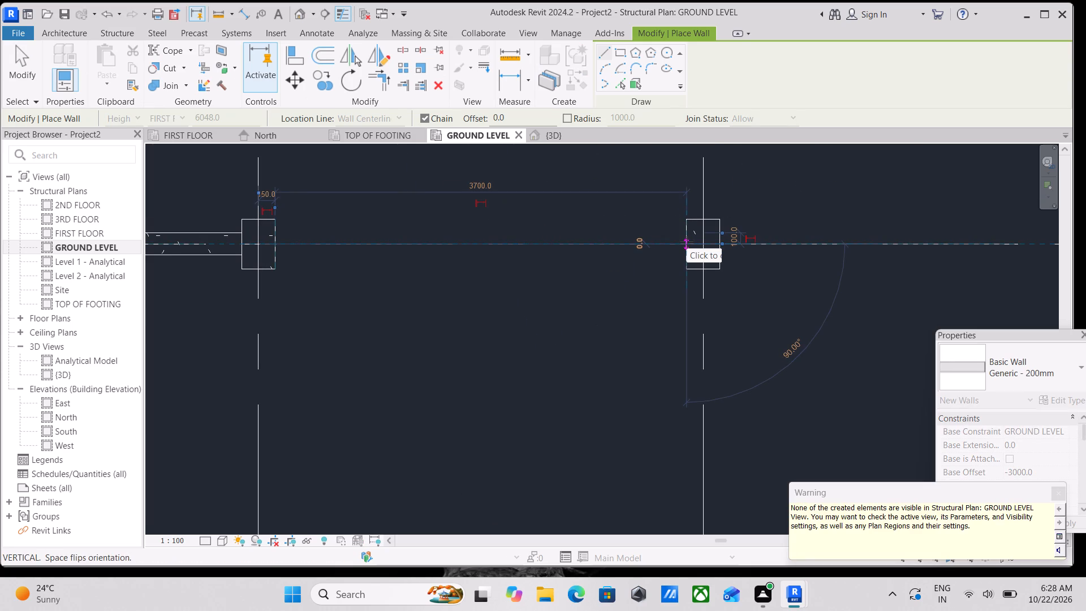
key("Escape")
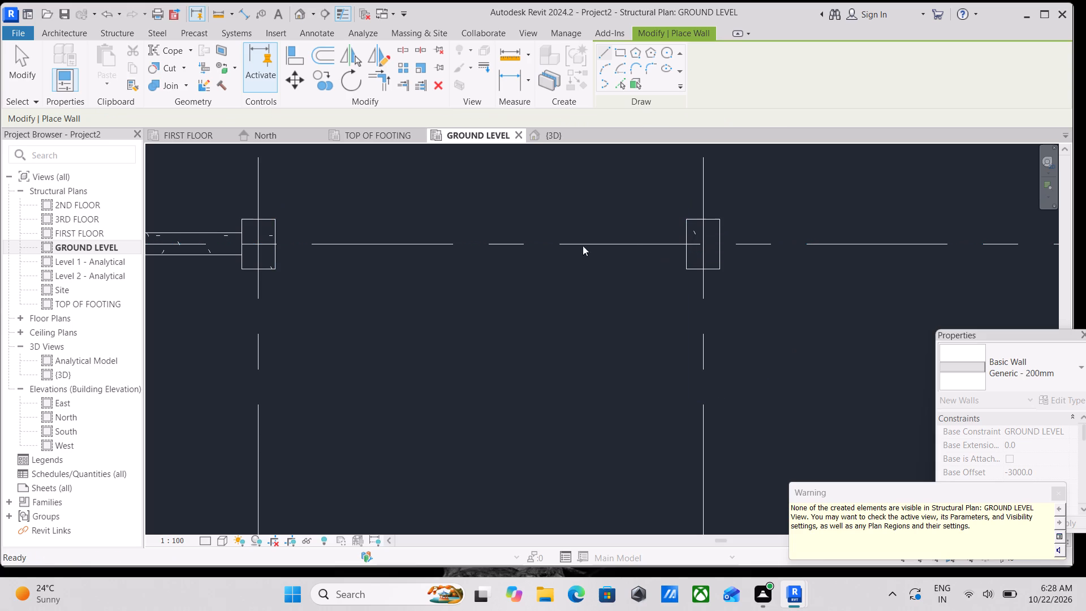
key("Escape")
scroll(531, 247, "down", 2)
key("Escape")
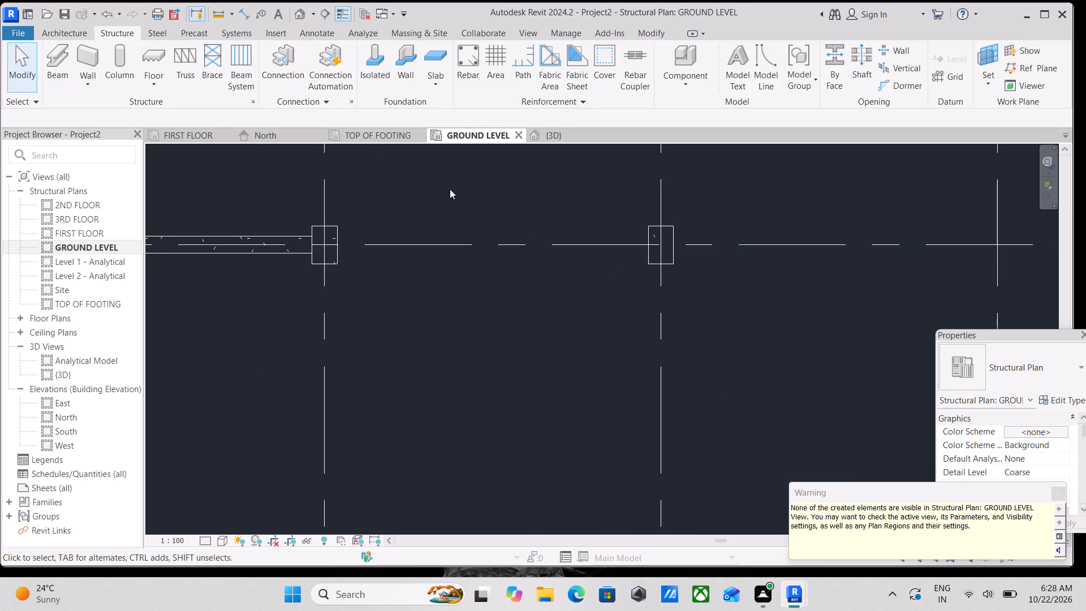
Place a 200MMX400MM beam about 3700 mm long along grid A, between the facing sides of the columns at grids 5 and 6.
left_click(59, 71)
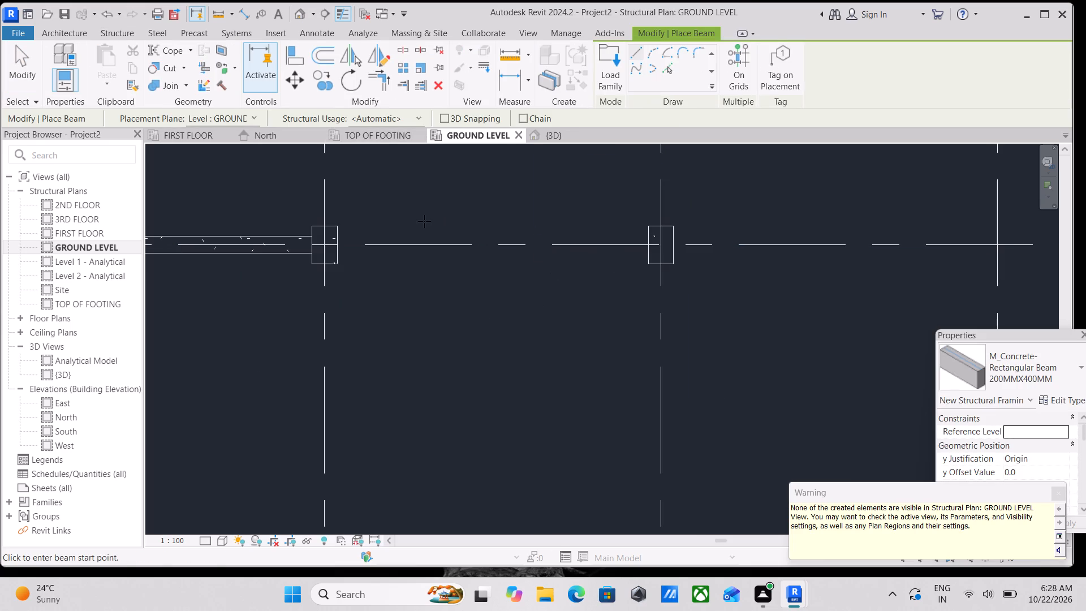
left_click(335, 240)
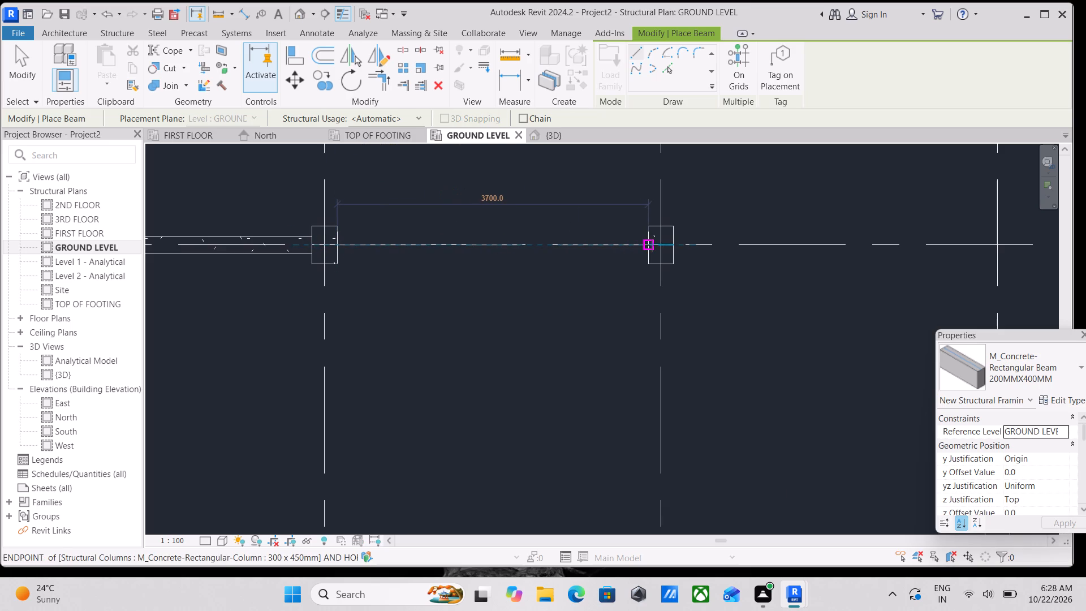
left_click(652, 245)
scroll(652, 244, "down", 1)
middle_click_drag(652, 244, 643, 179)
scroll(643, 191, "down", 1)
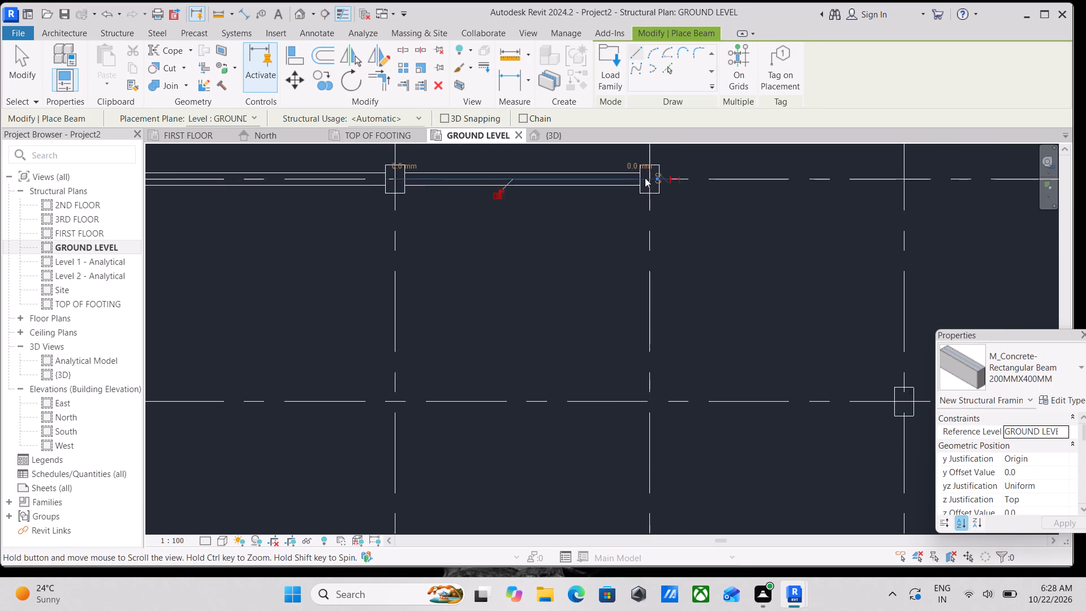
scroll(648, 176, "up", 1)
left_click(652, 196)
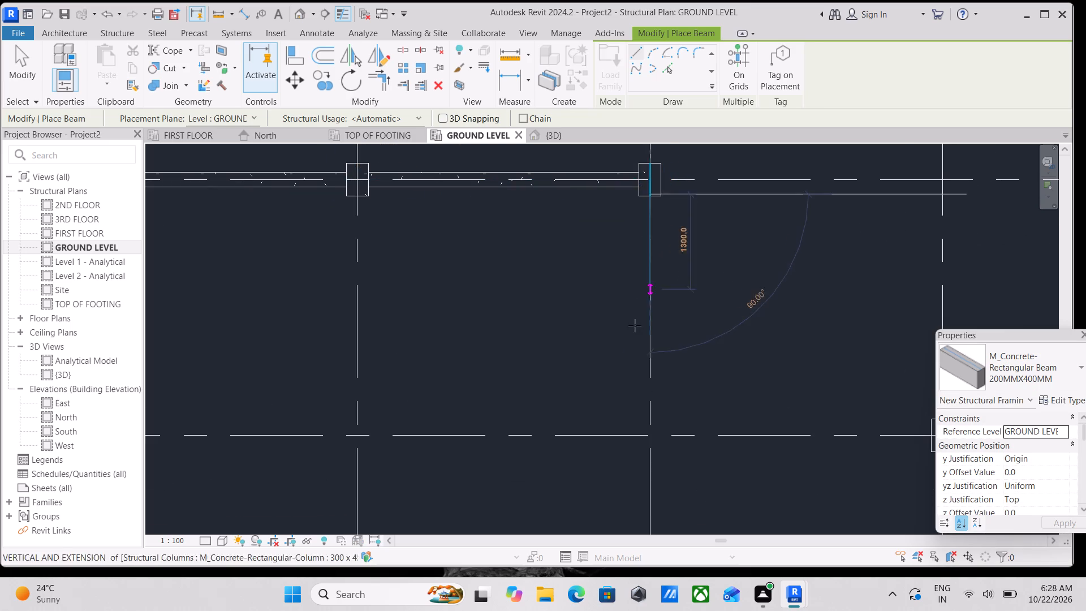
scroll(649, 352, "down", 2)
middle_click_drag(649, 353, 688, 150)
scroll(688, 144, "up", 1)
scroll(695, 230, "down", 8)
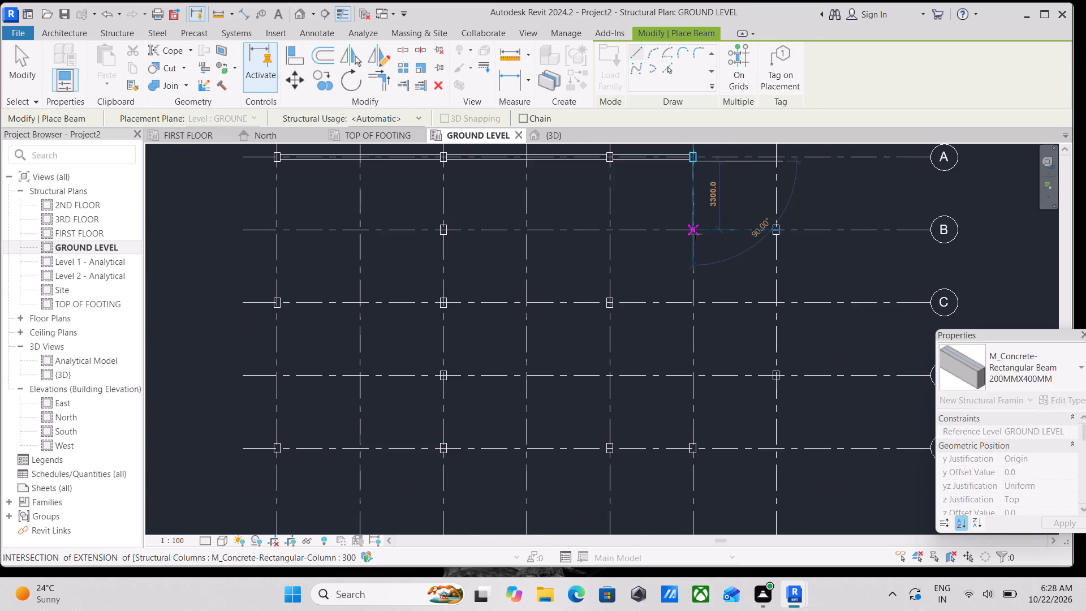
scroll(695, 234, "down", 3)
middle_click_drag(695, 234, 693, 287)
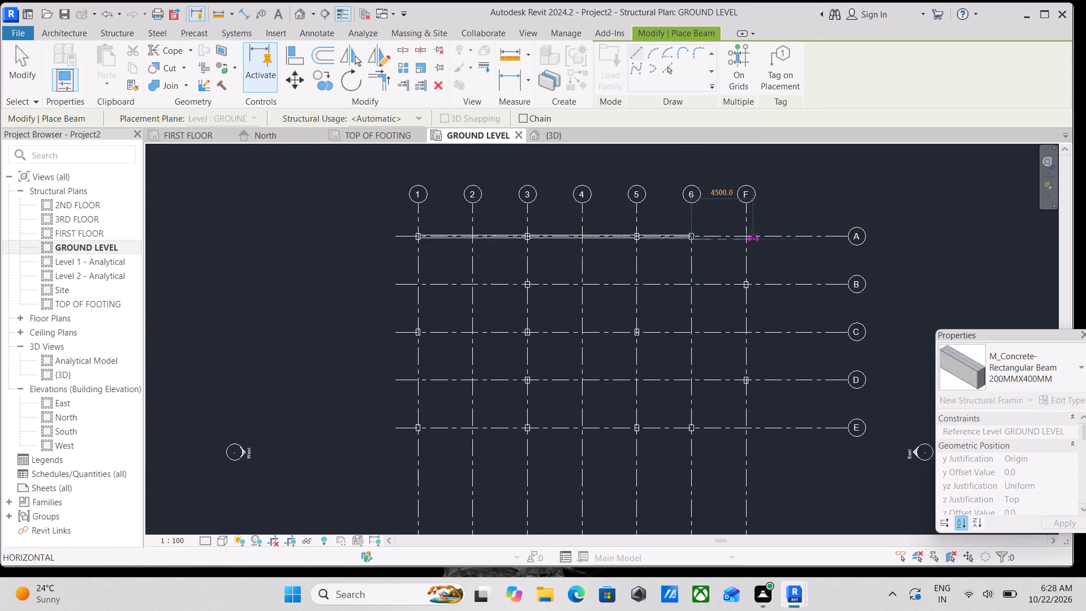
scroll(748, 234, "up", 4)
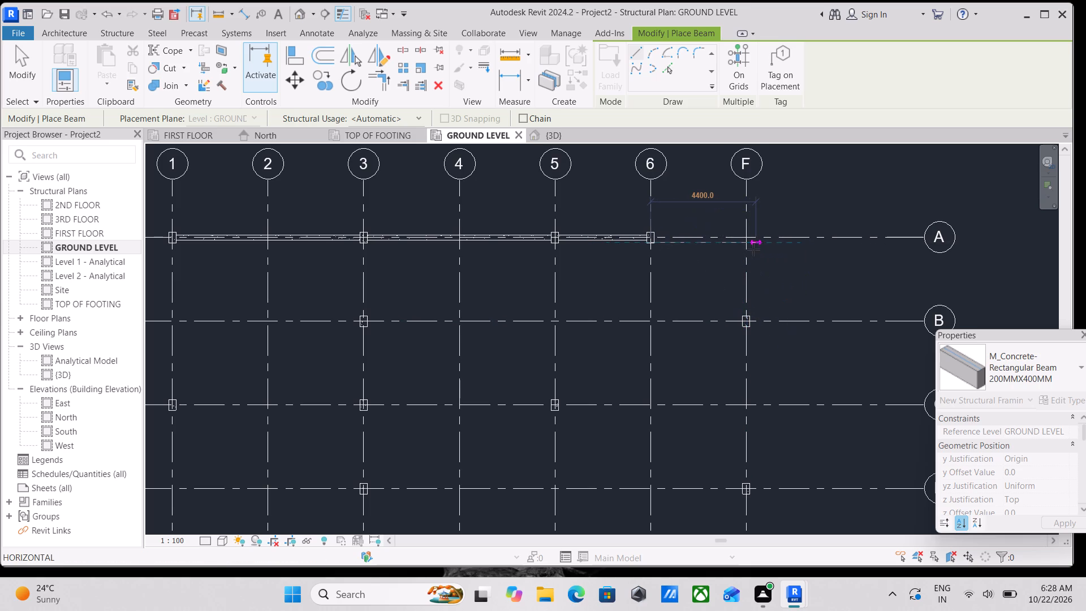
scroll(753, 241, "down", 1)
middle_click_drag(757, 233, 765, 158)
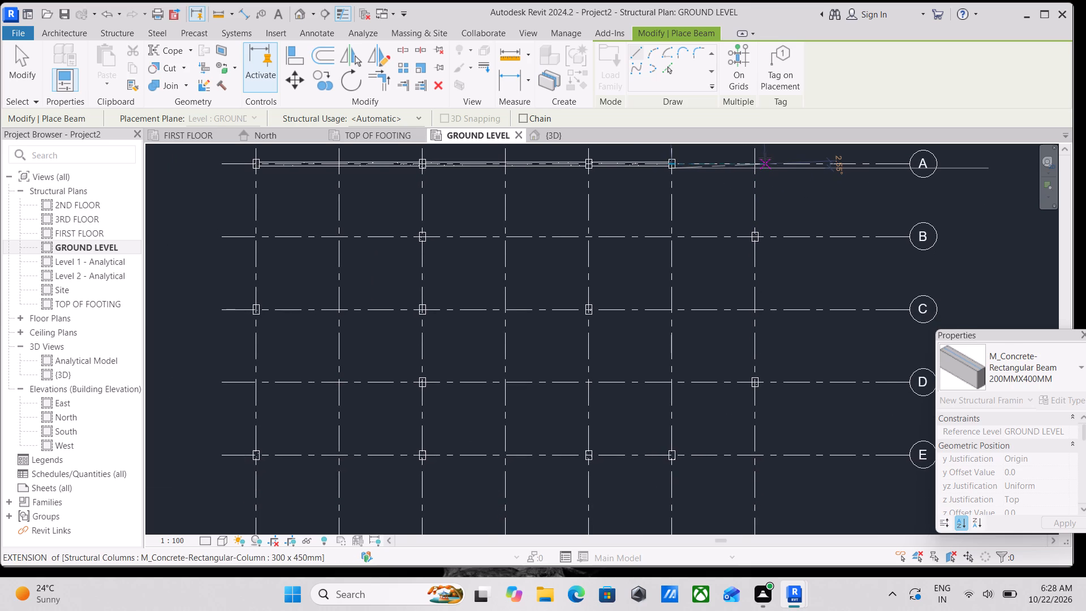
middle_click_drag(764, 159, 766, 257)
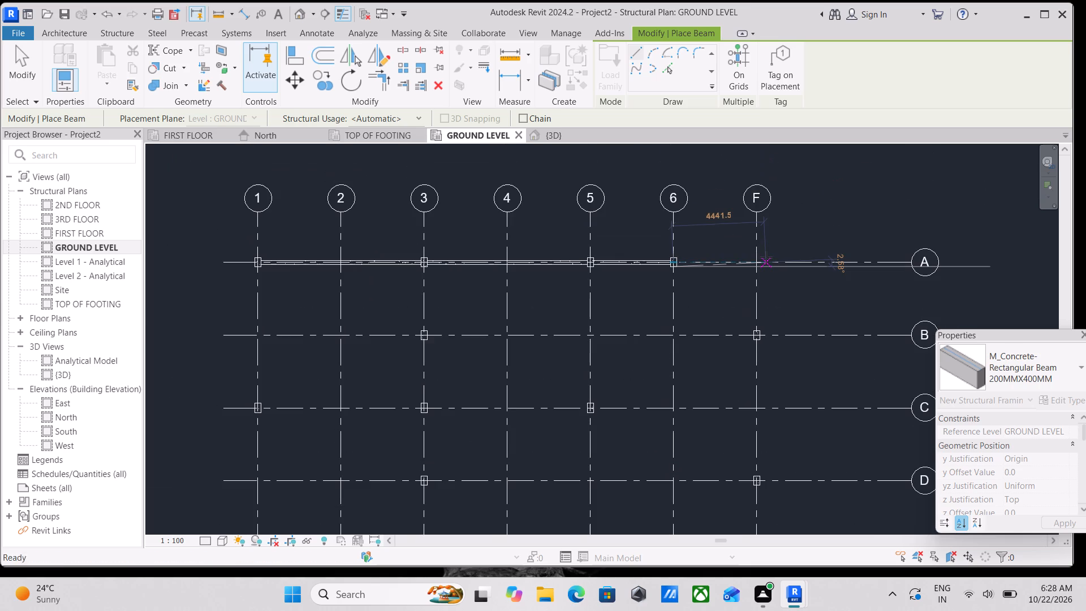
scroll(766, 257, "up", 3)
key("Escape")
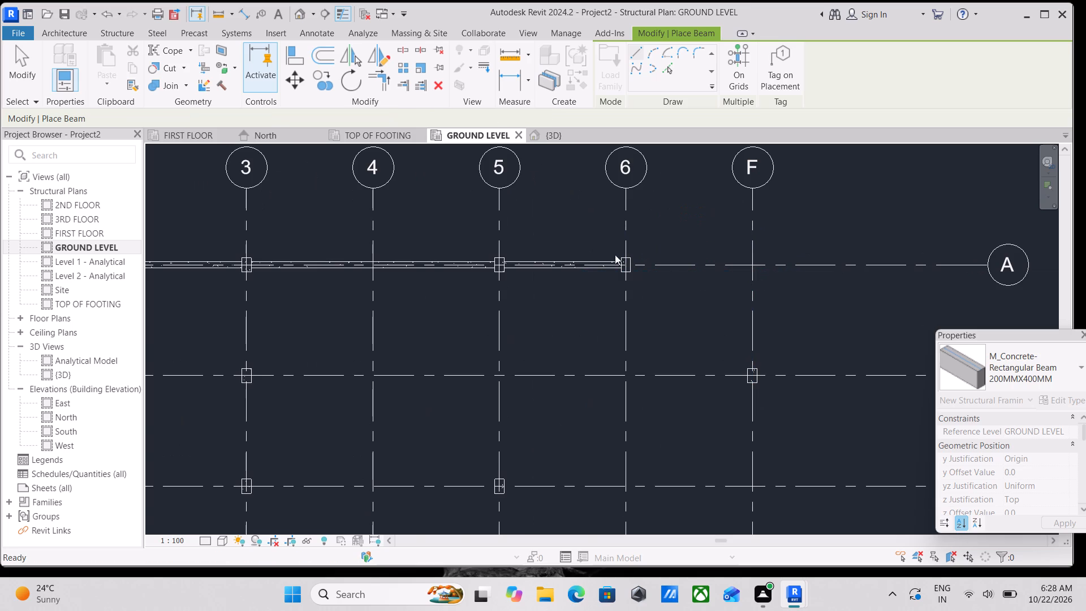
In the TOP OF FOOTING plan, place 1800 x 1200 x 450mm rectangular footings where grid F crosses grids A and E.
left_click(364, 133)
middle_click_drag(723, 363, 642, 336)
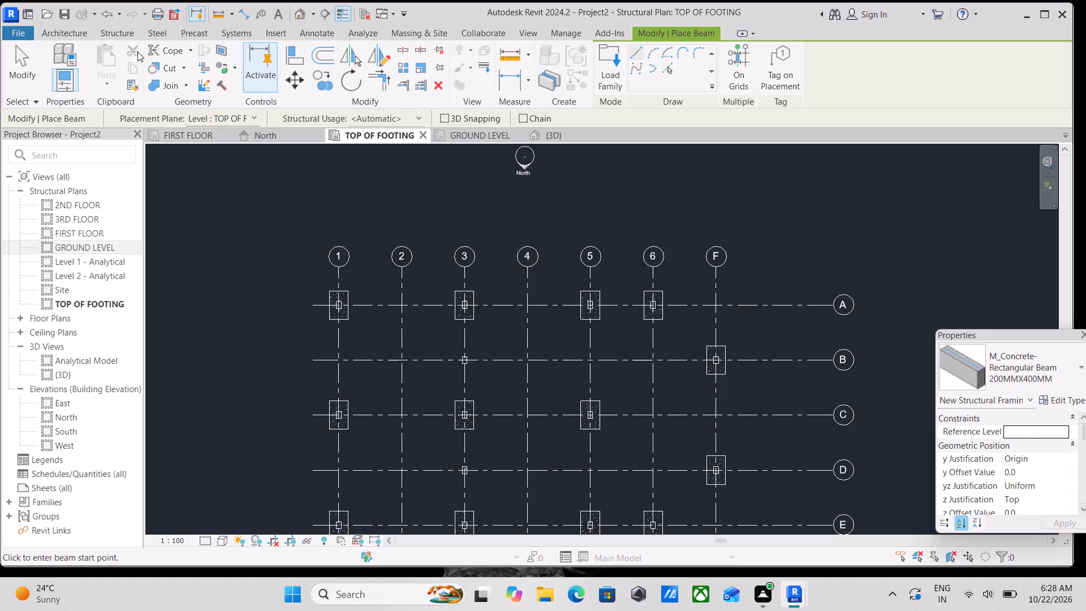
left_click(114, 29)
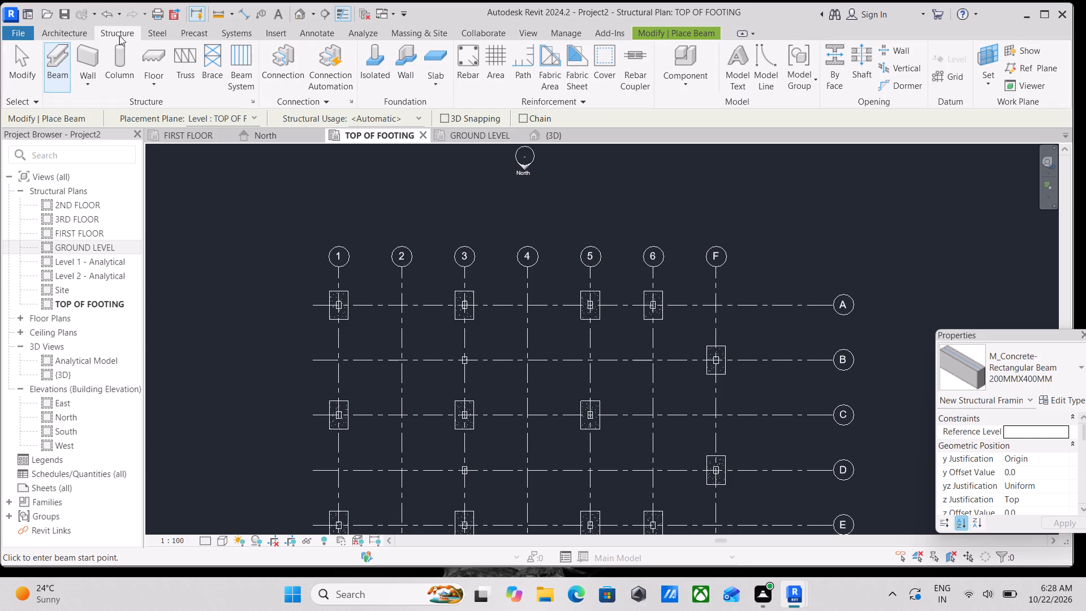
left_click(376, 72)
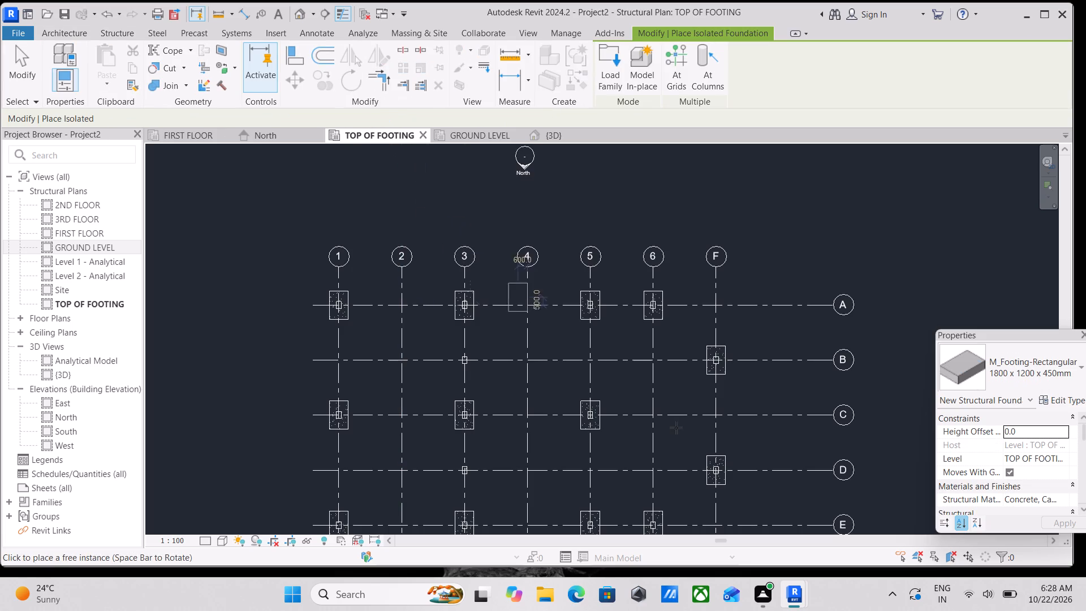
scroll(718, 308, "up", 4)
scroll(718, 304, "down", 6)
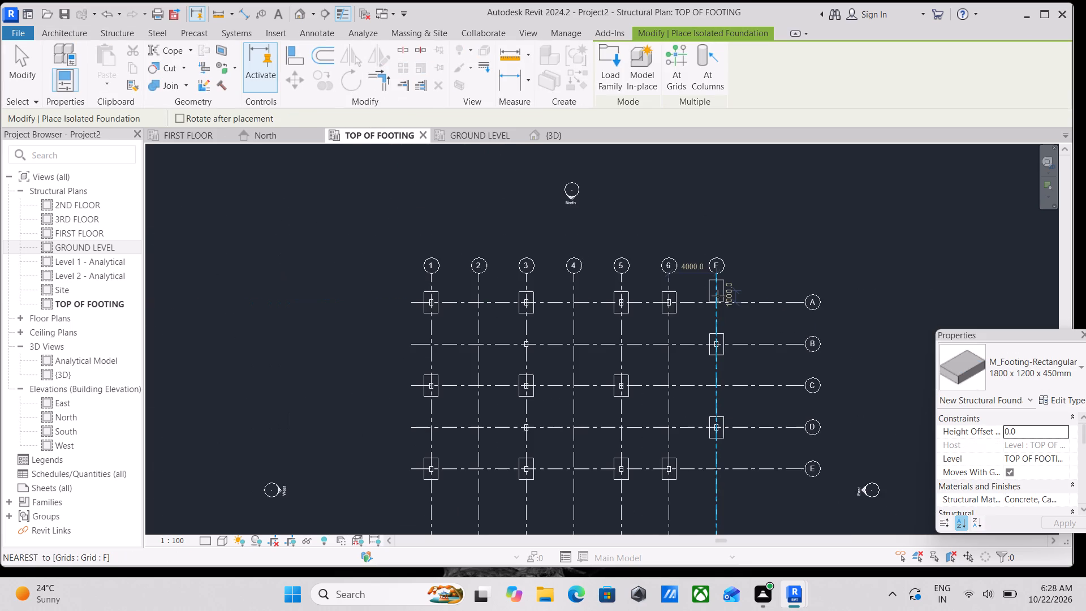
scroll(717, 298, "up", 3)
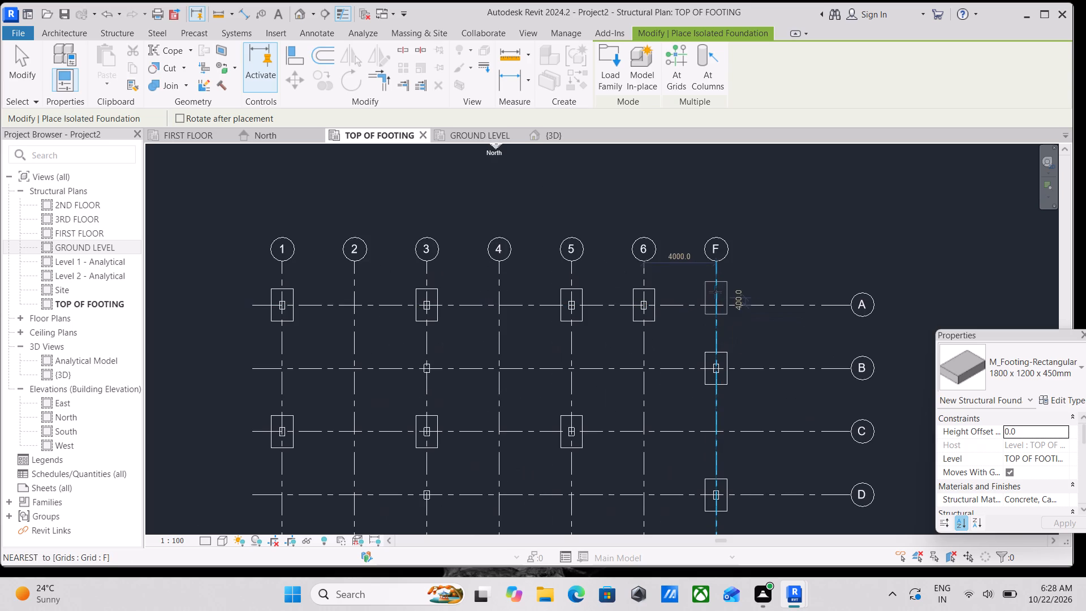
left_click(712, 301)
scroll(712, 300, "down", 2)
middle_click_drag(712, 300, 713, 294)
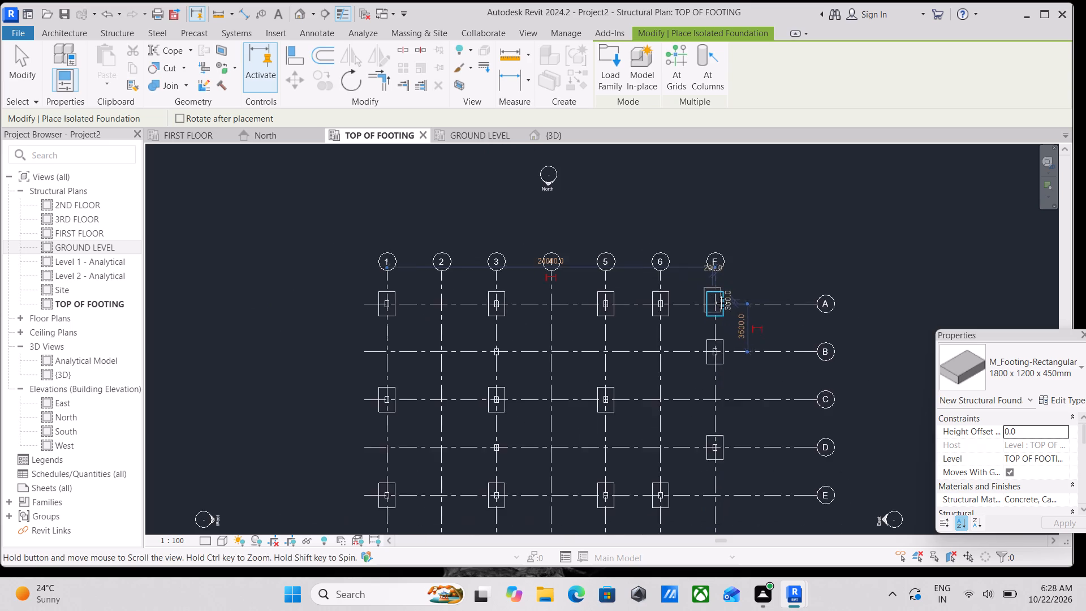
middle_click_drag(713, 294, 716, 234)
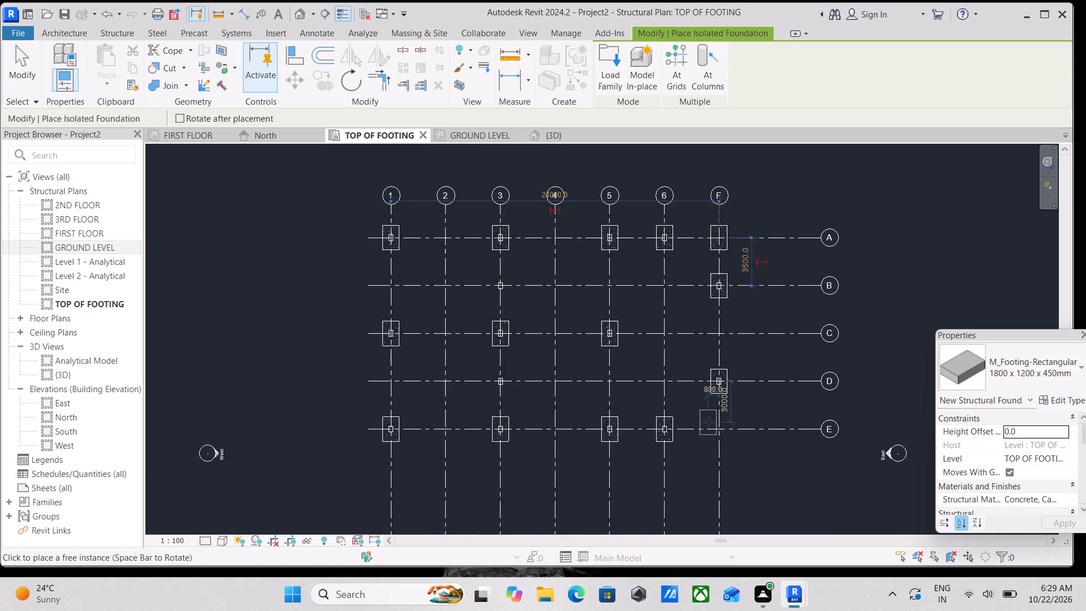
left_click(721, 431)
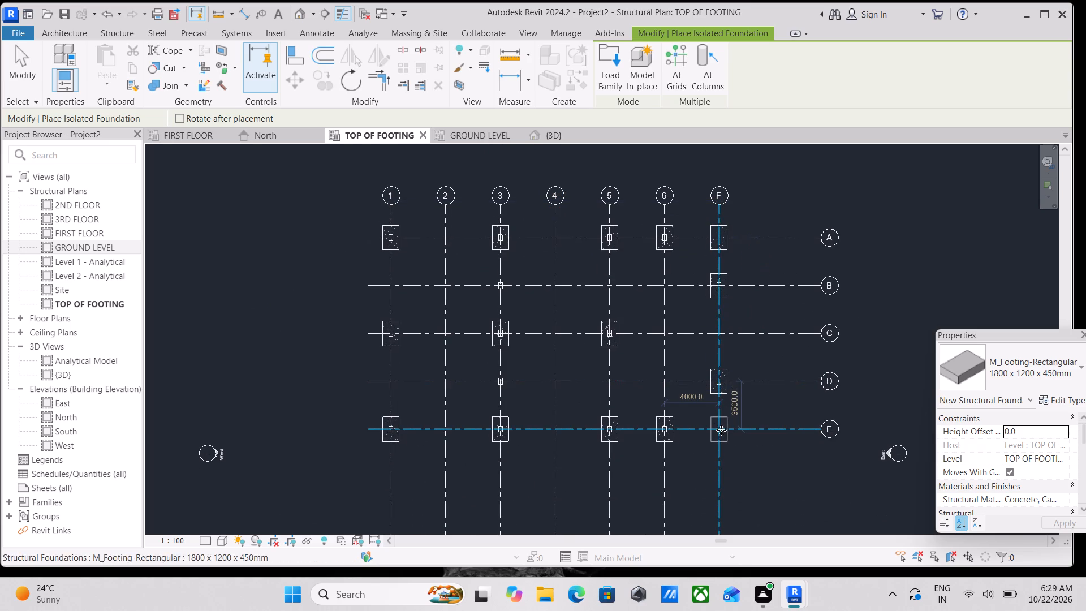
key("Escape")
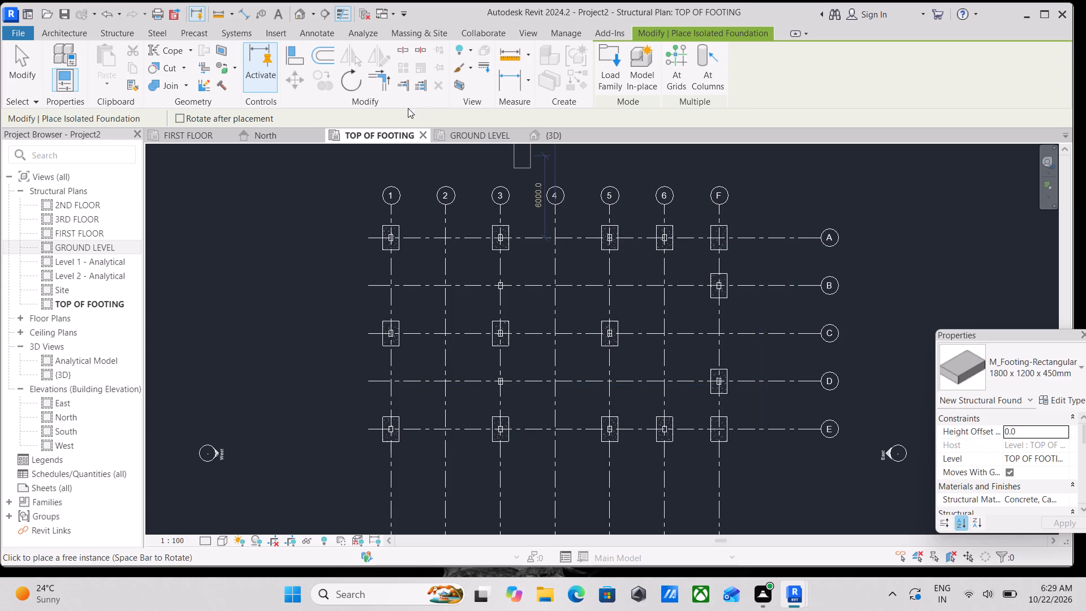
In the GROUND LEVEL plan, place a 300 x 450mm concrete column at grids A and F, with its depth down to TOP OF FOOTING.
left_click(481, 134)
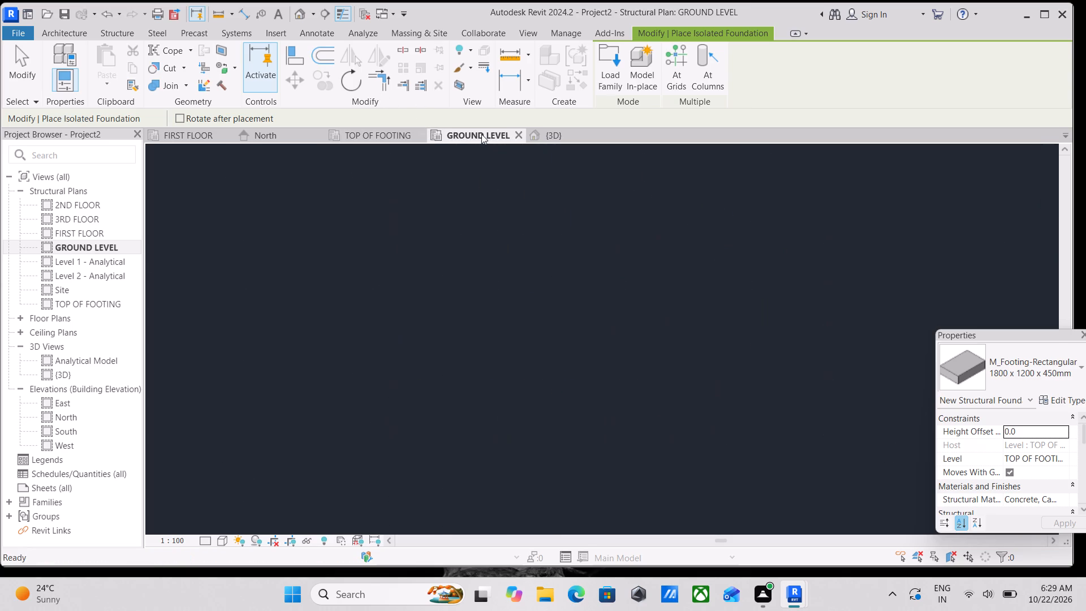
scroll(774, 305, "down", 2)
key("Escape")
scroll(761, 293, "down", 2)
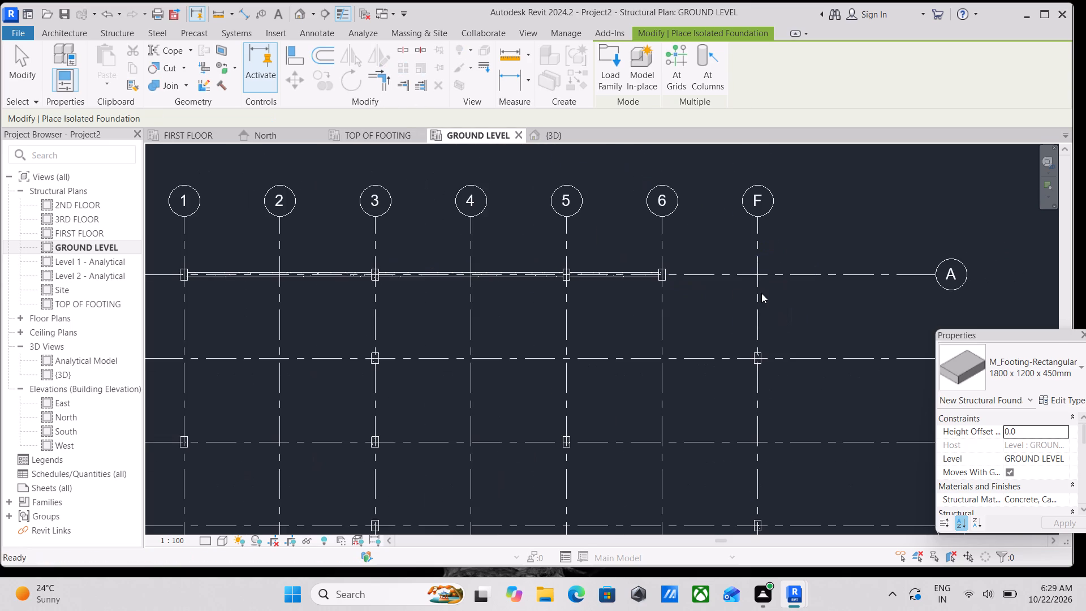
scroll(761, 293, "down", 1)
scroll(738, 285, "up", 3)
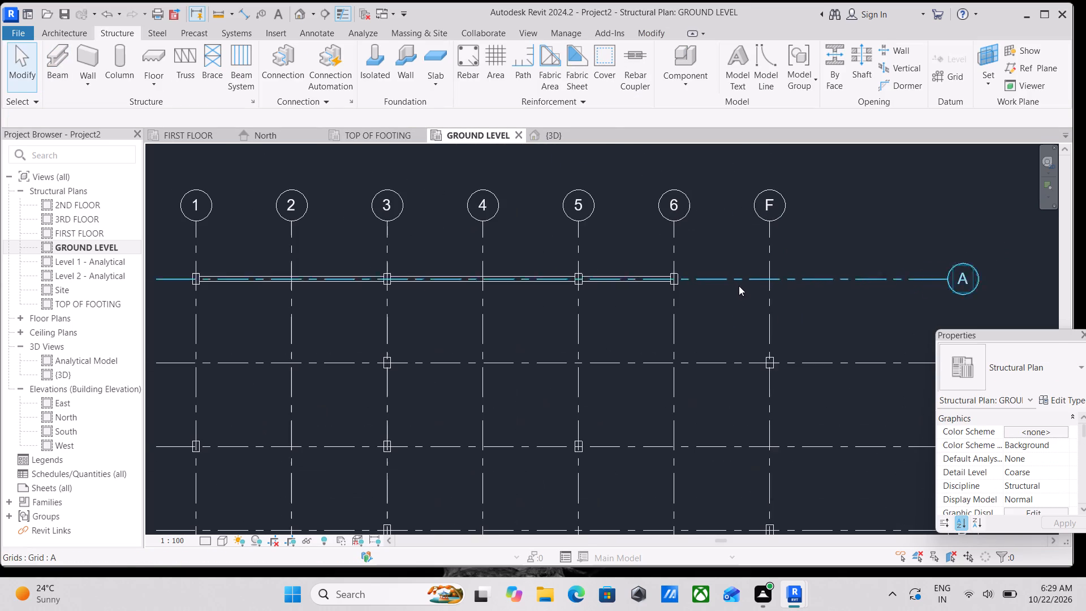
left_click(116, 76)
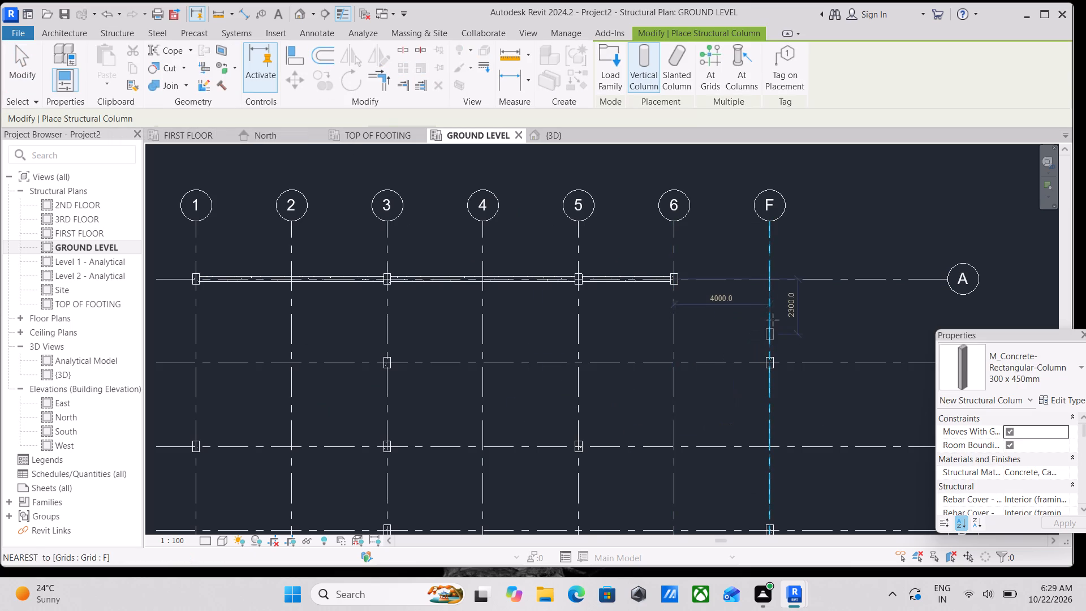
left_click(776, 284)
key("Escape")
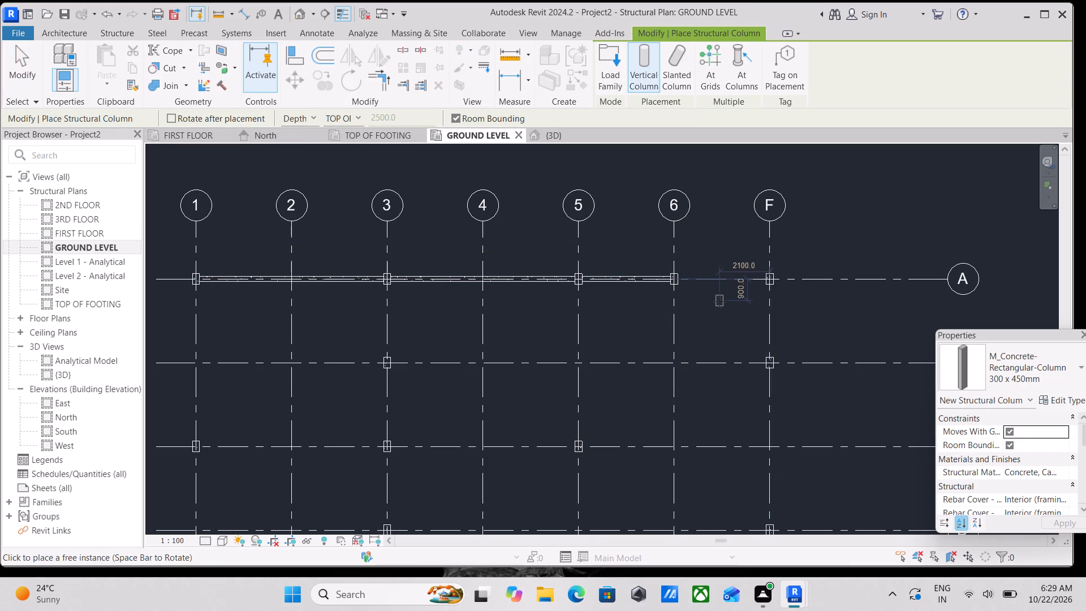
key("Escape")
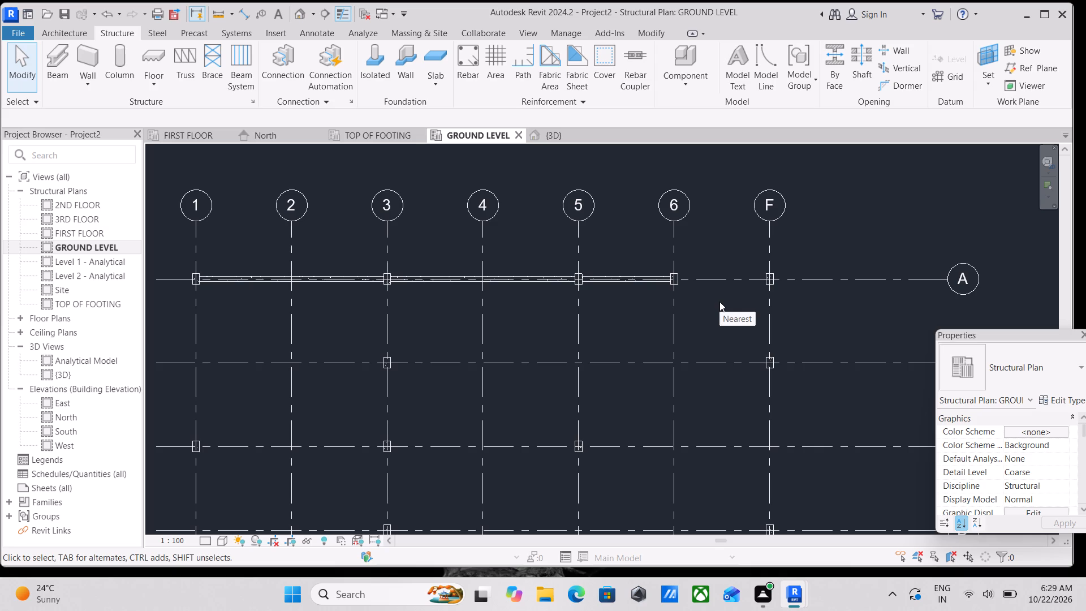
key("Escape")
Place a 200MMX400MM beam along grid A, between the facing sides of the columns at grids 6 and F.
scroll(720, 303, "up", 3)
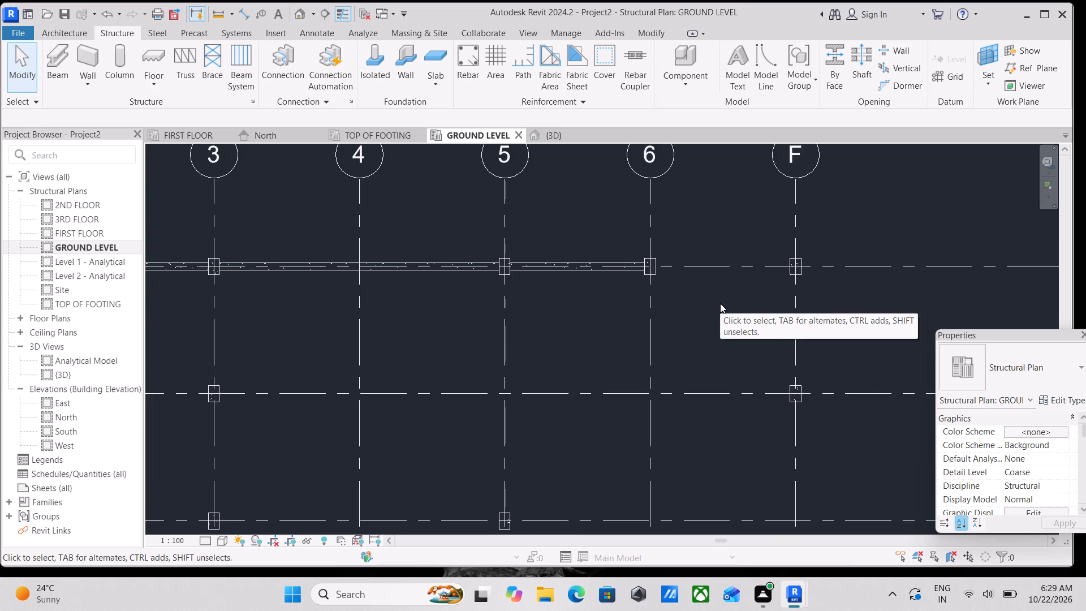
type("WA")
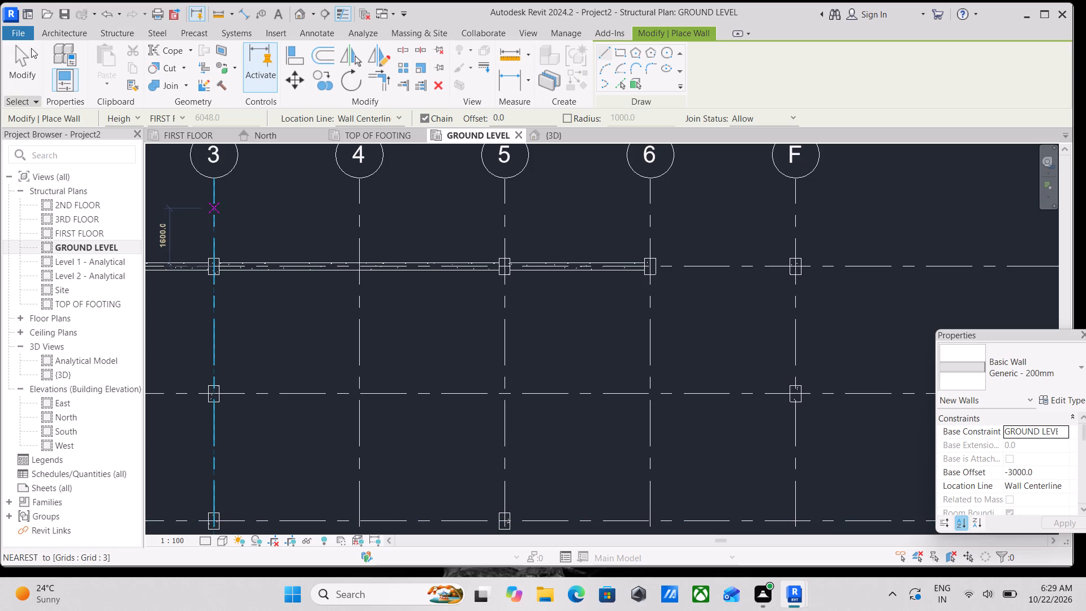
left_click(108, 32)
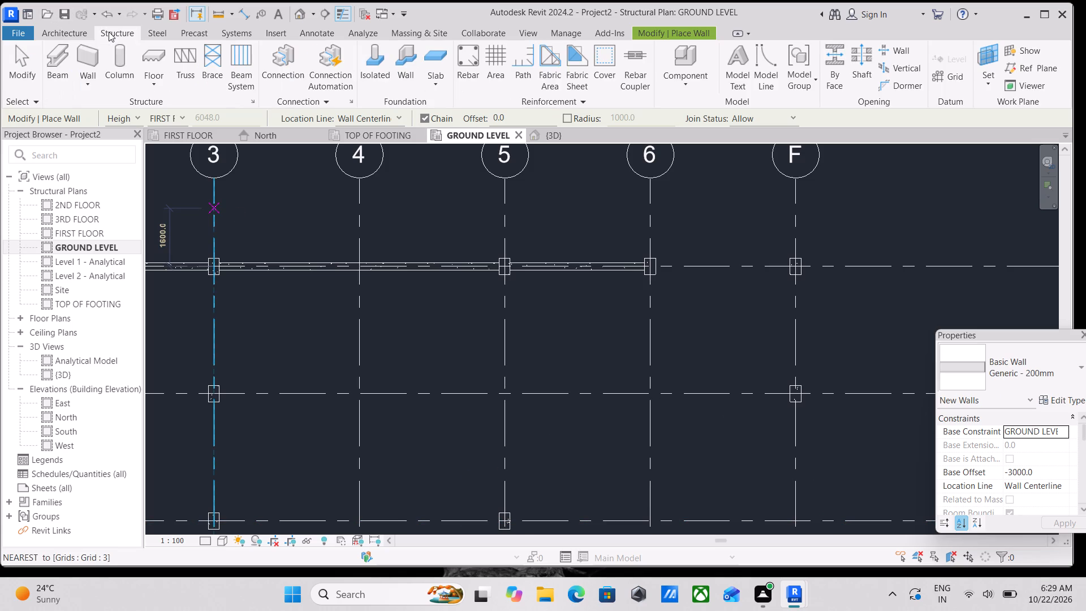
left_click(53, 58)
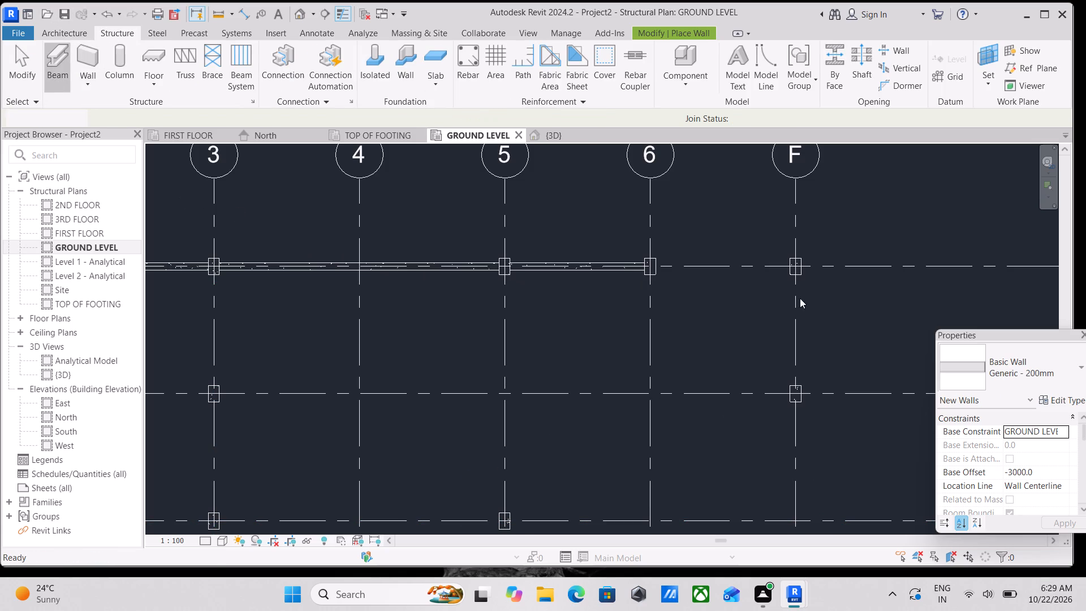
scroll(770, 278, "up", 2)
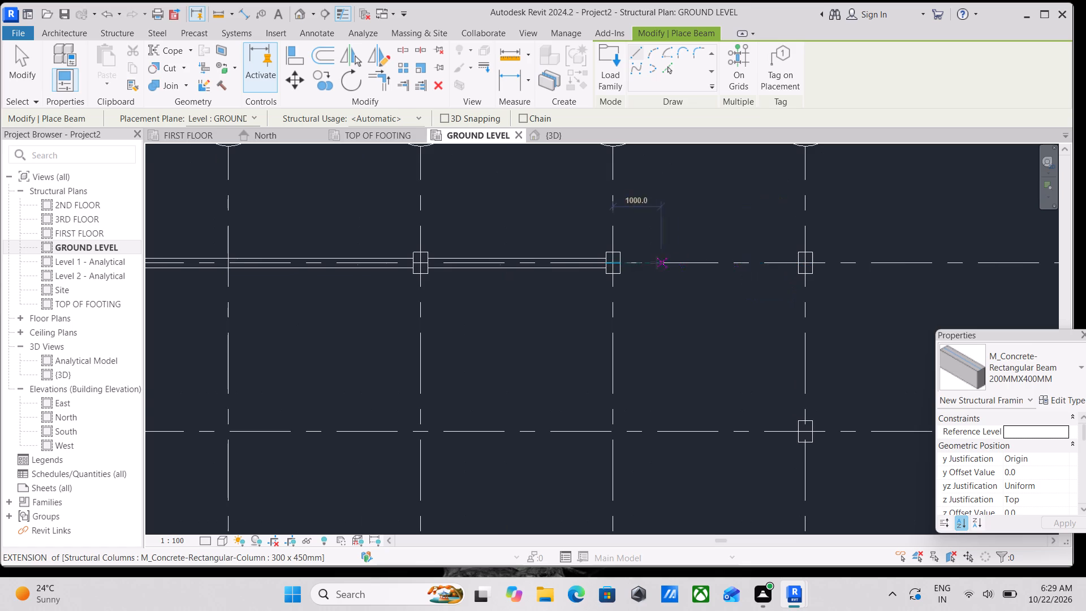
scroll(657, 263, "up", 4)
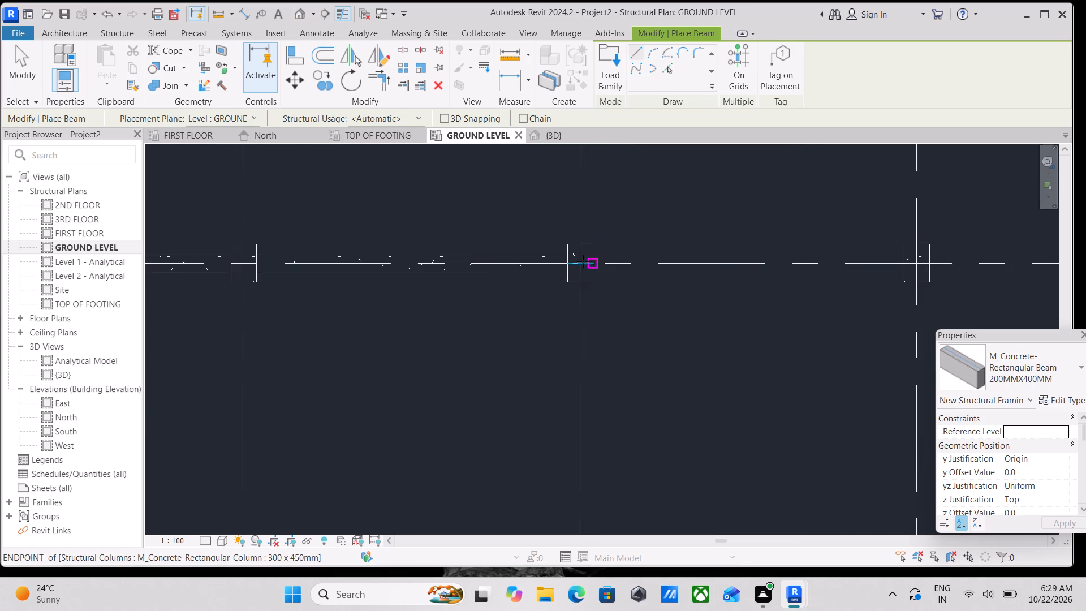
left_click(592, 262)
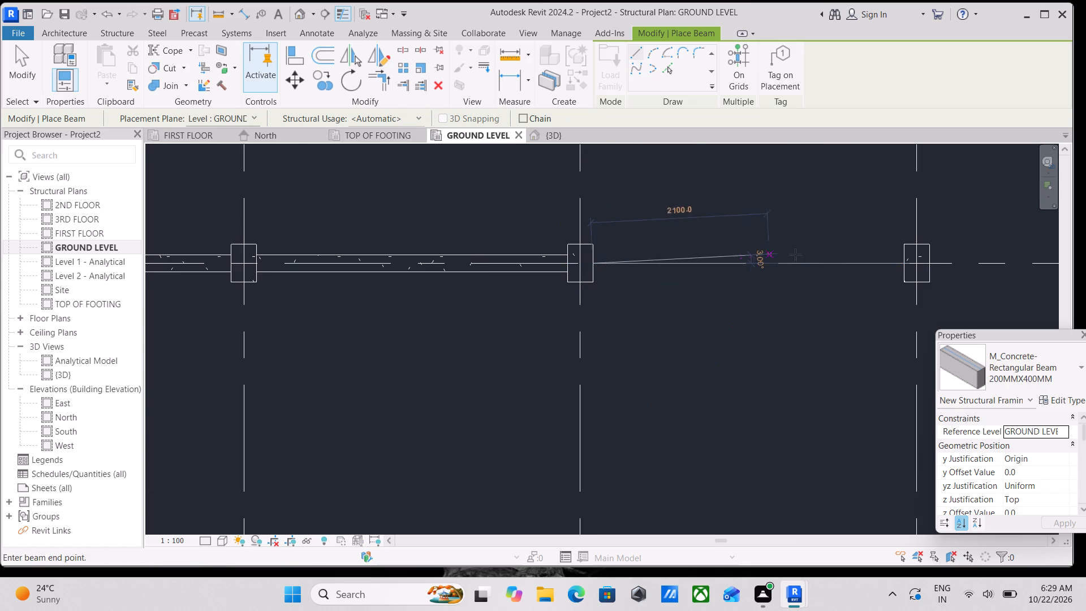
left_click(906, 260)
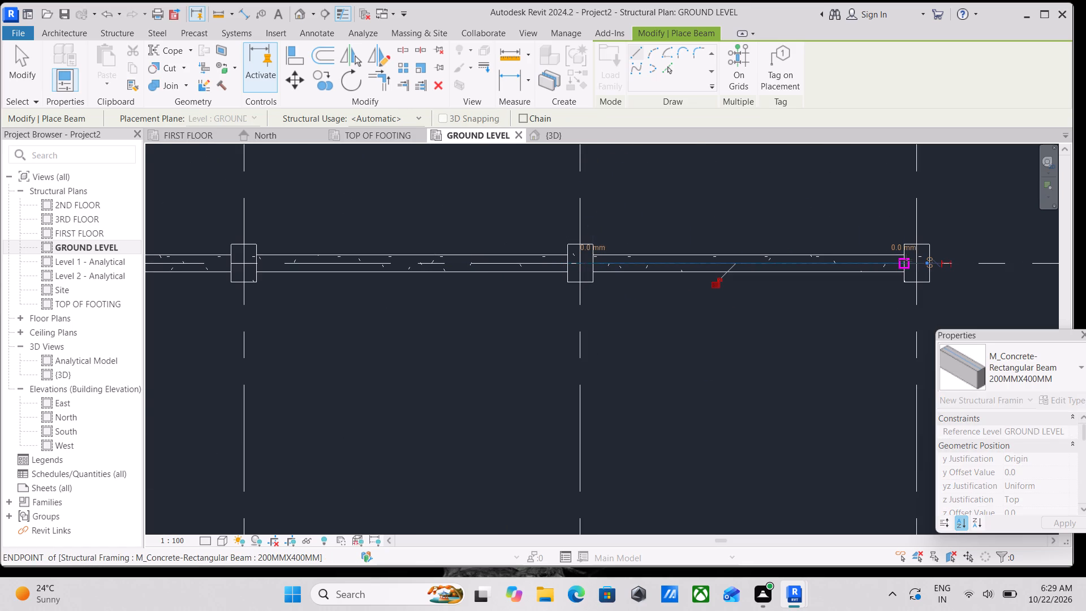
key("Escape")
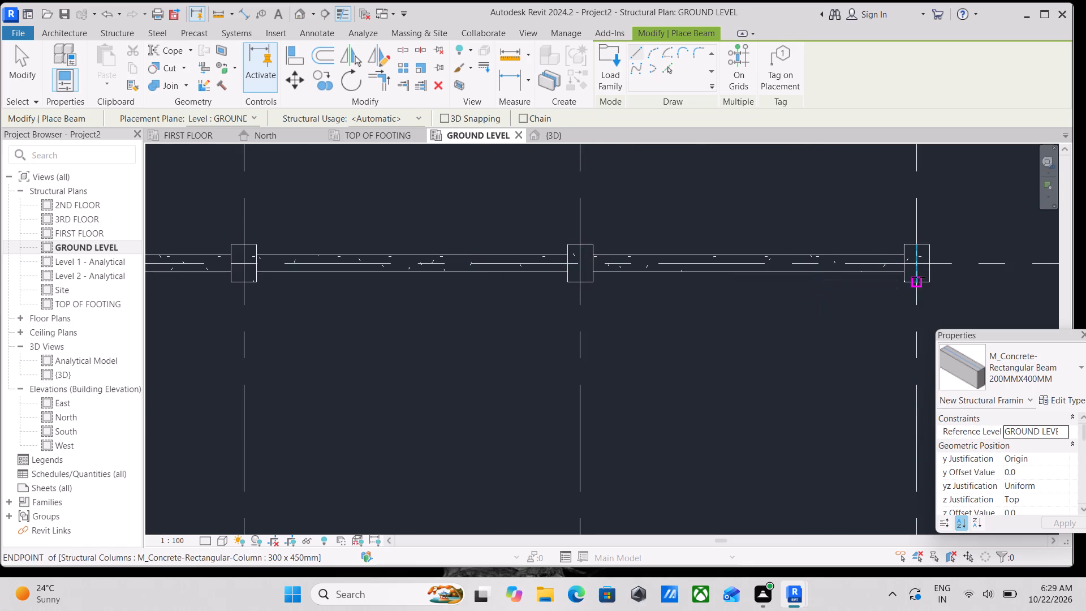
Place a 200MMX400MM beam along grid F, between the facing sides of the columns at grids A and B.
left_click(918, 277)
scroll(920, 411, "down", 1)
middle_click_drag(915, 408, 811, 222)
scroll(817, 247, "down", 1)
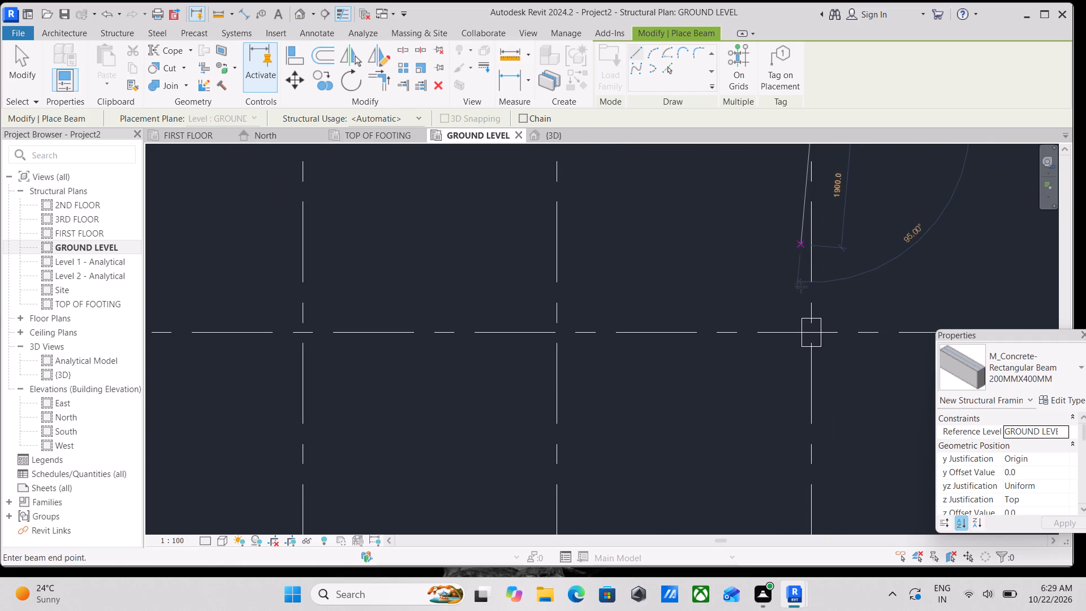
left_click(813, 319)
Place a 200MMX400MM beam about 6550 mm long along grid F, between the facing sides of the columns at grids B and D.
scroll(813, 319, "down", 2)
middle_click_drag(809, 319, 811, 230)
scroll(820, 282, "down", 2)
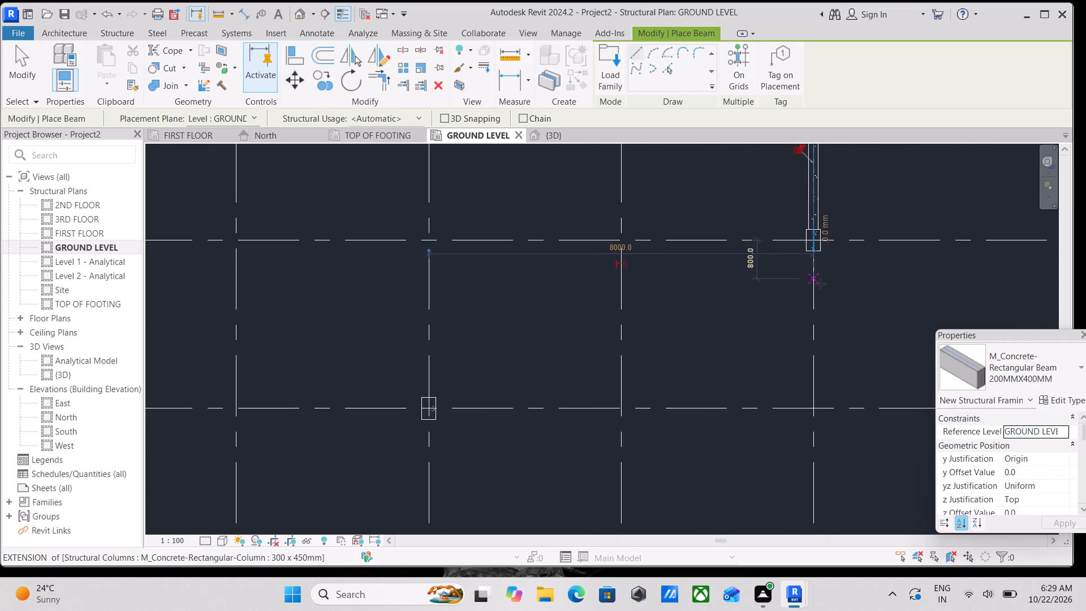
scroll(820, 284, "down", 7)
scroll(827, 304, "up", 7)
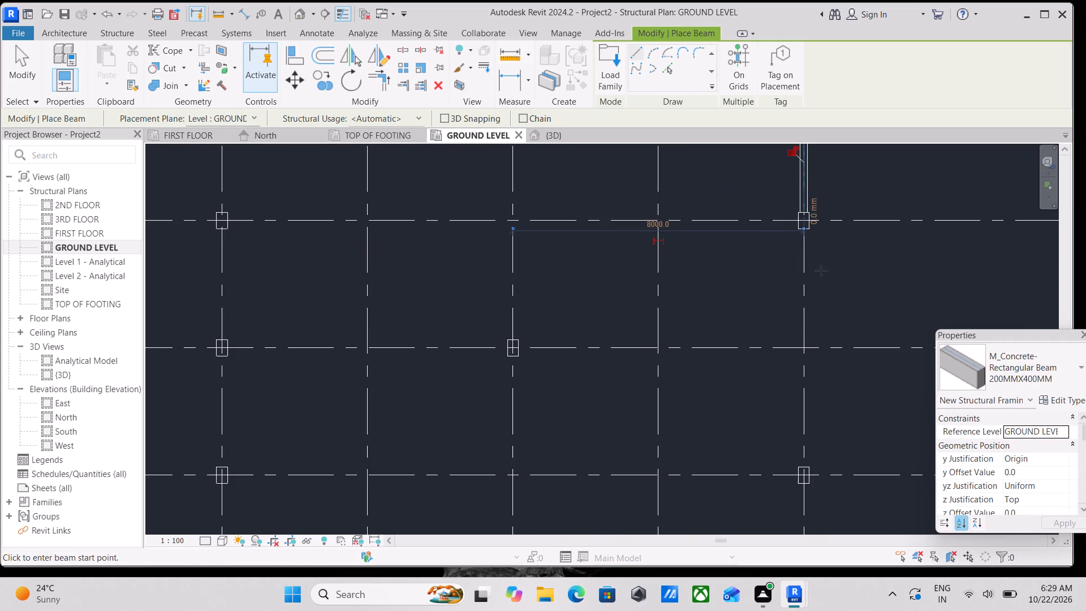
scroll(806, 246, "up", 3)
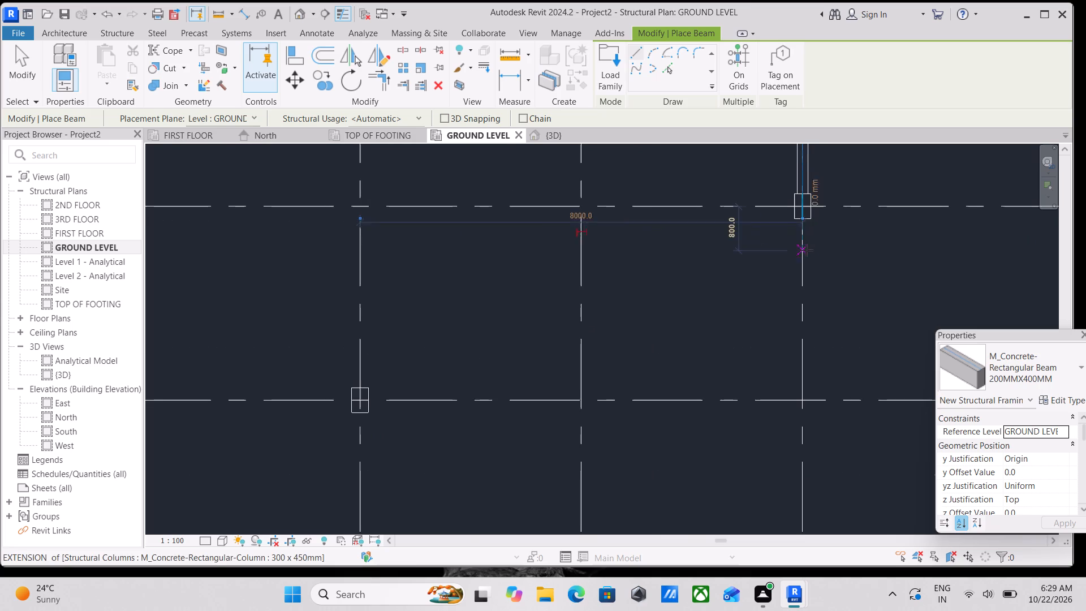
key("Escape")
left_click(808, 216)
scroll(799, 329, "down", 3)
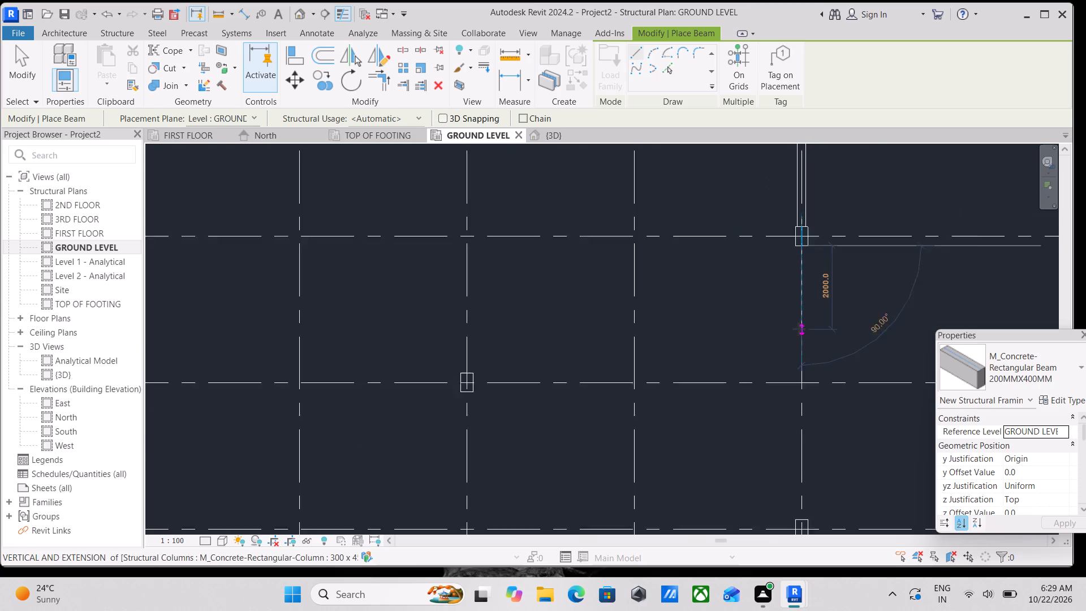
middle_click_drag(799, 328, 801, 231)
scroll(802, 231, "up", 1)
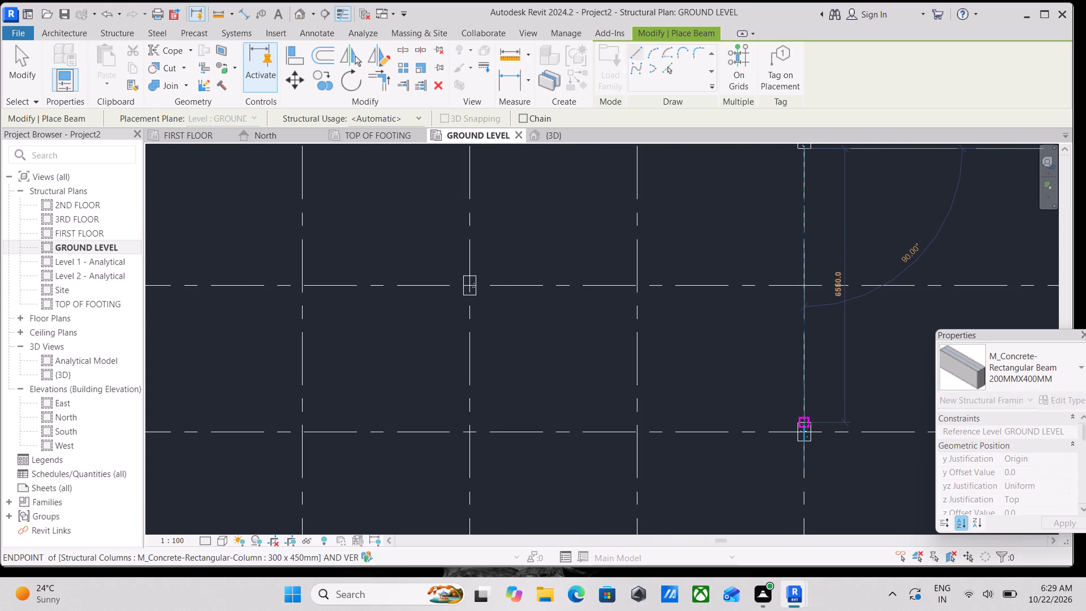
left_click(806, 424)
key("Escape")
In the GROUND LEVEL plan, place a 300 x 450mm concrete column where grids E and F cross, with its depth down to TOP OF FOOTING.
scroll(859, 375, "down", 4)
middle_click_drag(851, 369, 782, 294)
scroll(782, 294, "up", 1)
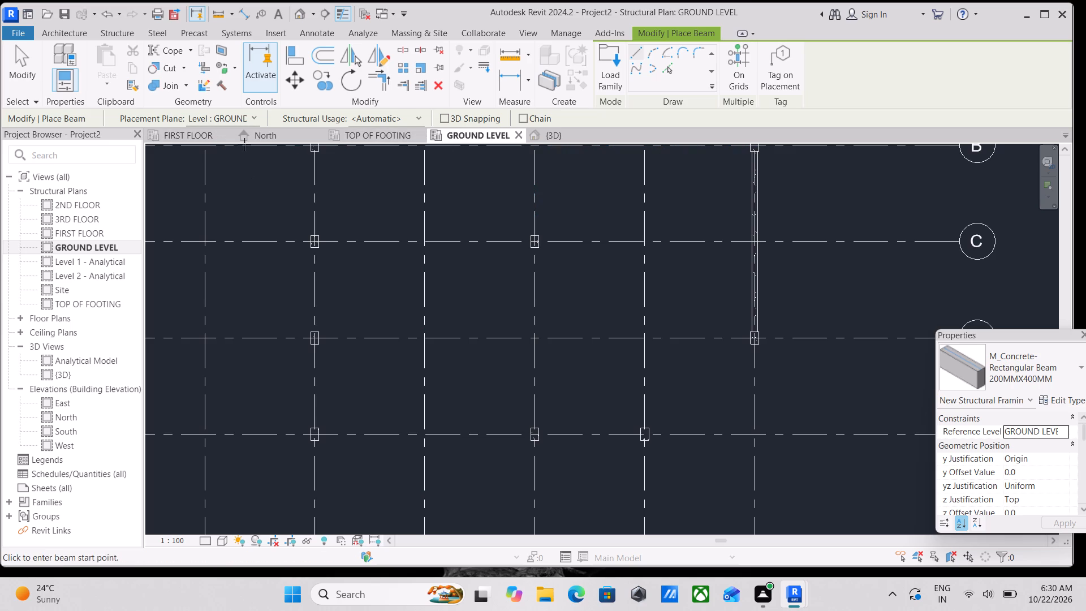
left_click(344, 141)
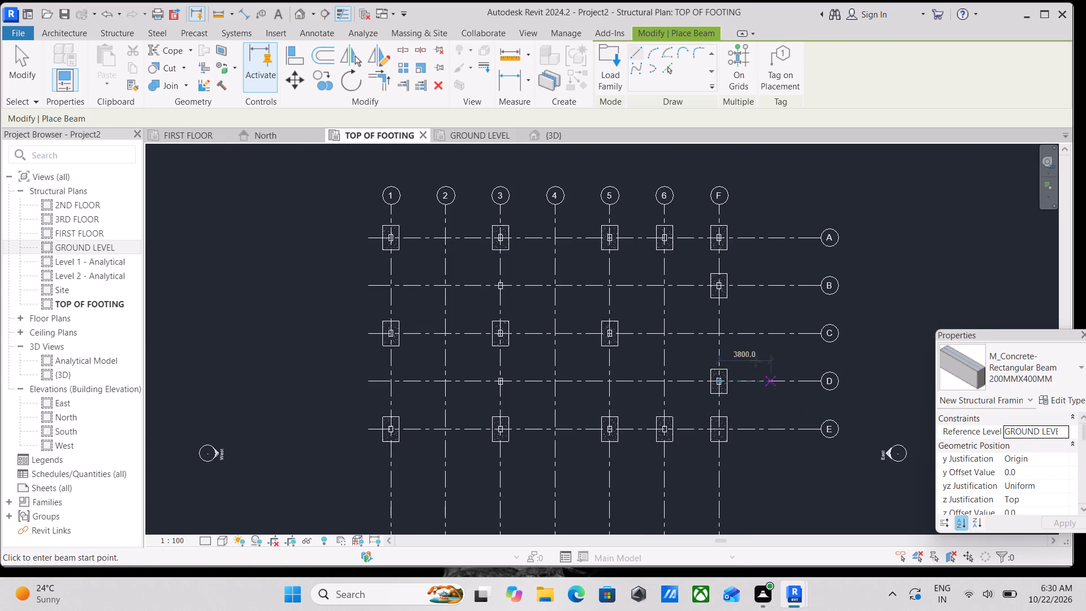
scroll(742, 352, "up", 3)
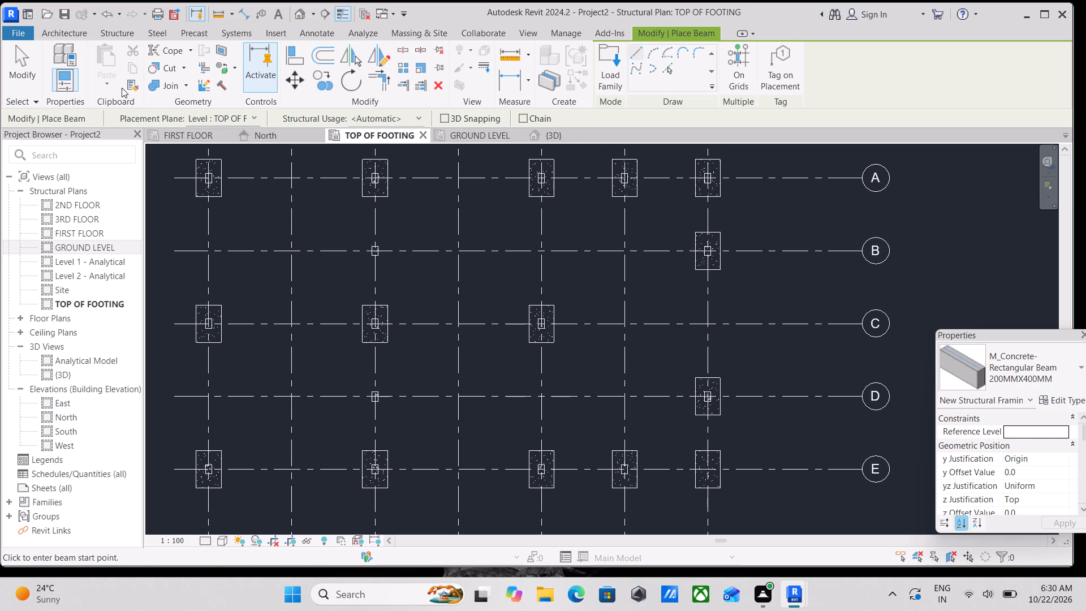
double_click(94, 243)
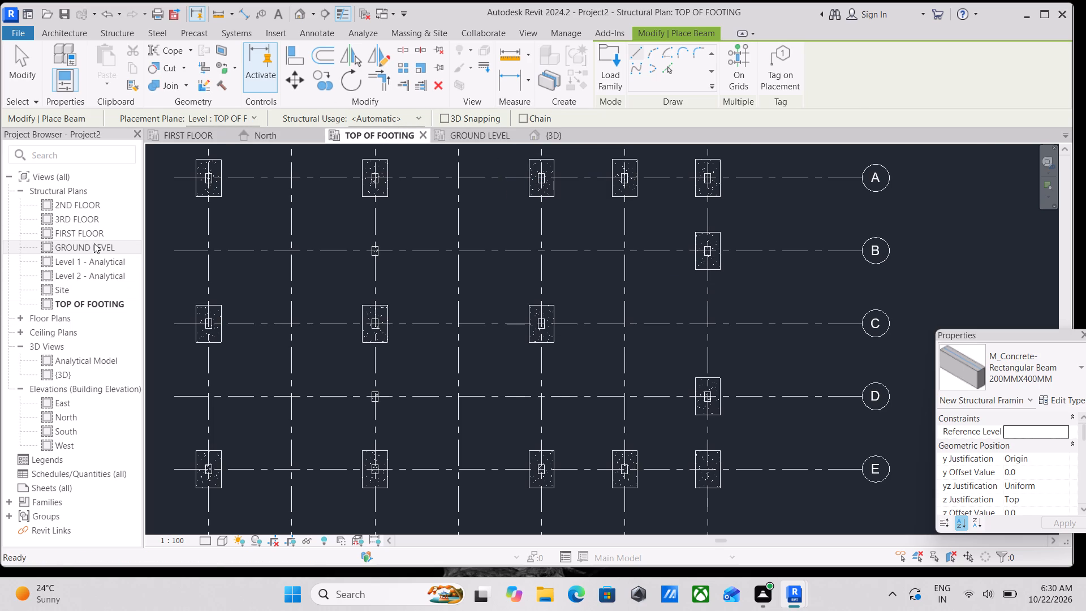
scroll(764, 400, "down", 3)
middle_click_drag(750, 375, 732, 339)
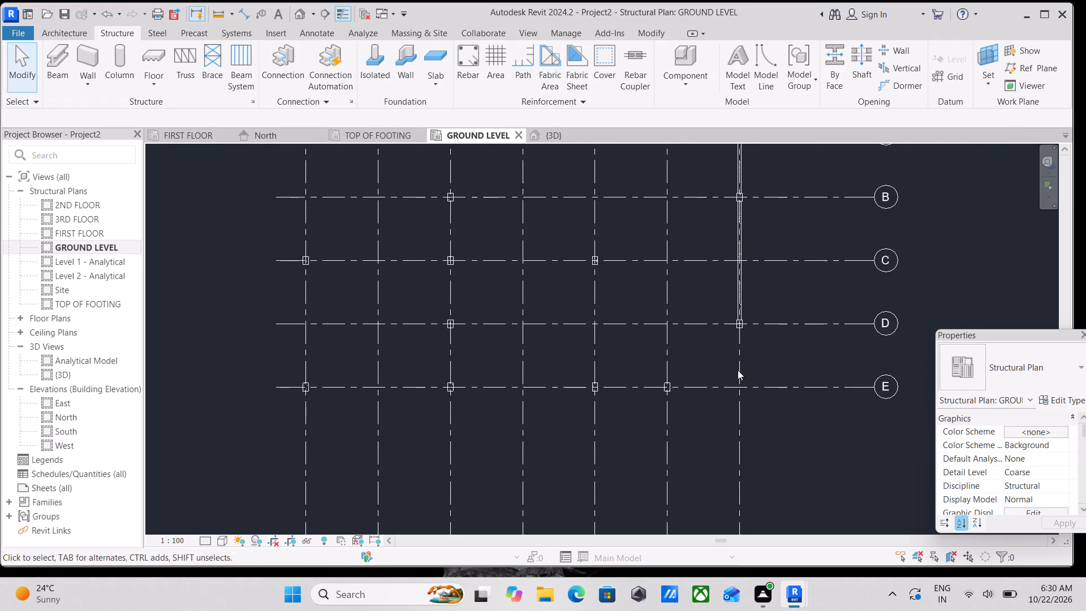
scroll(749, 402, "up", 3)
scroll(735, 354, "up", 4)
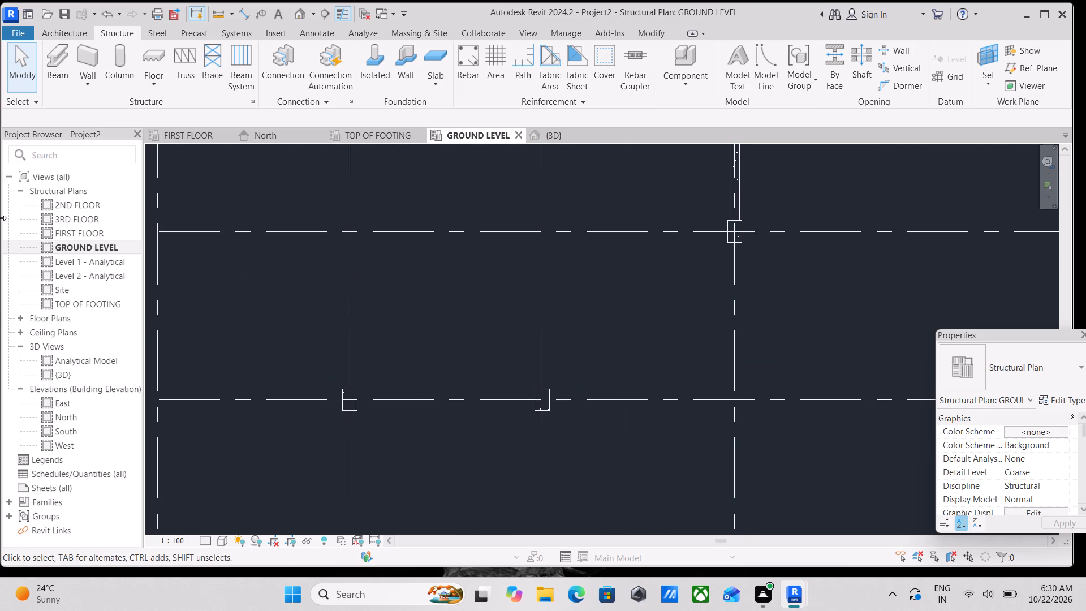
left_click(117, 74)
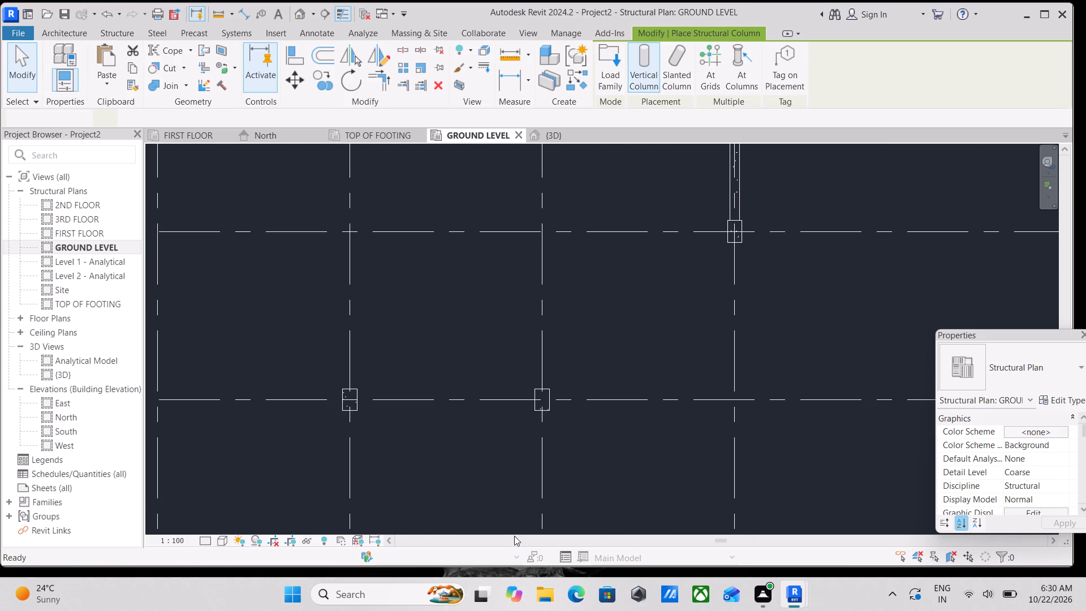
left_click(736, 397)
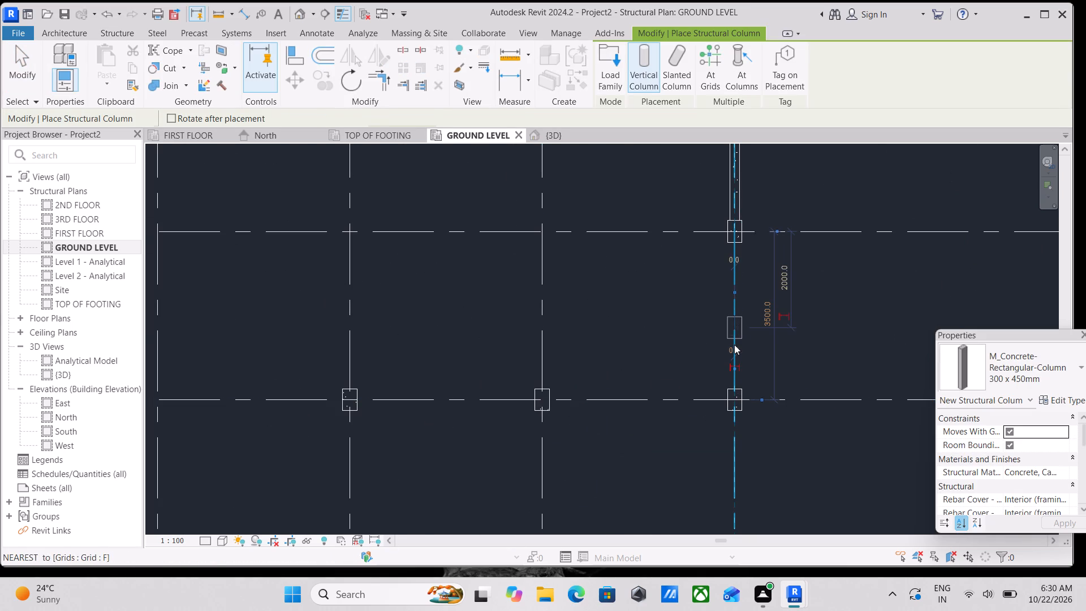
key("Escape")
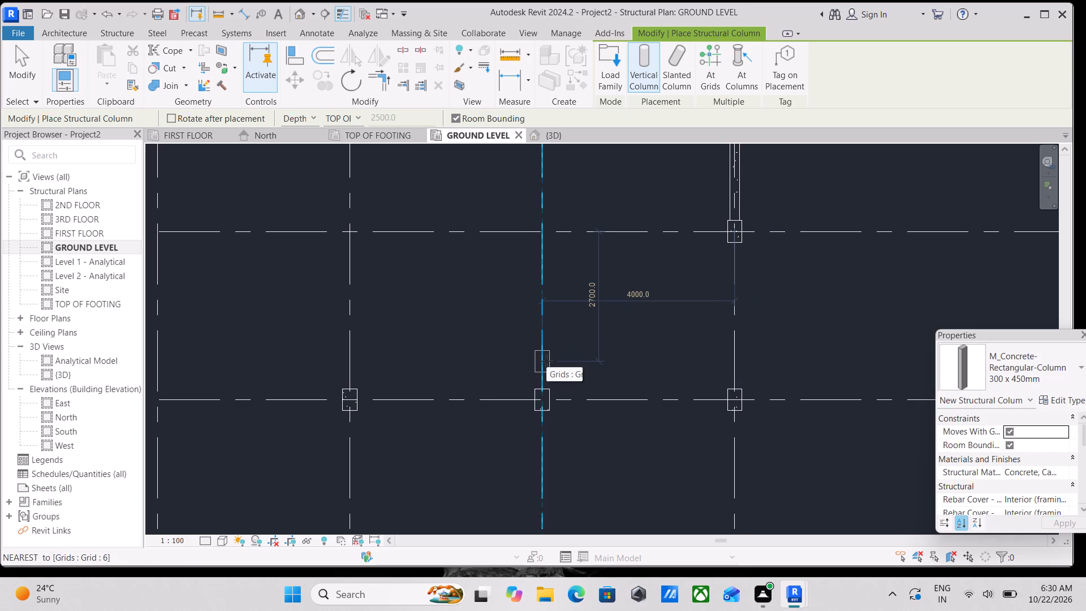
key("Escape")
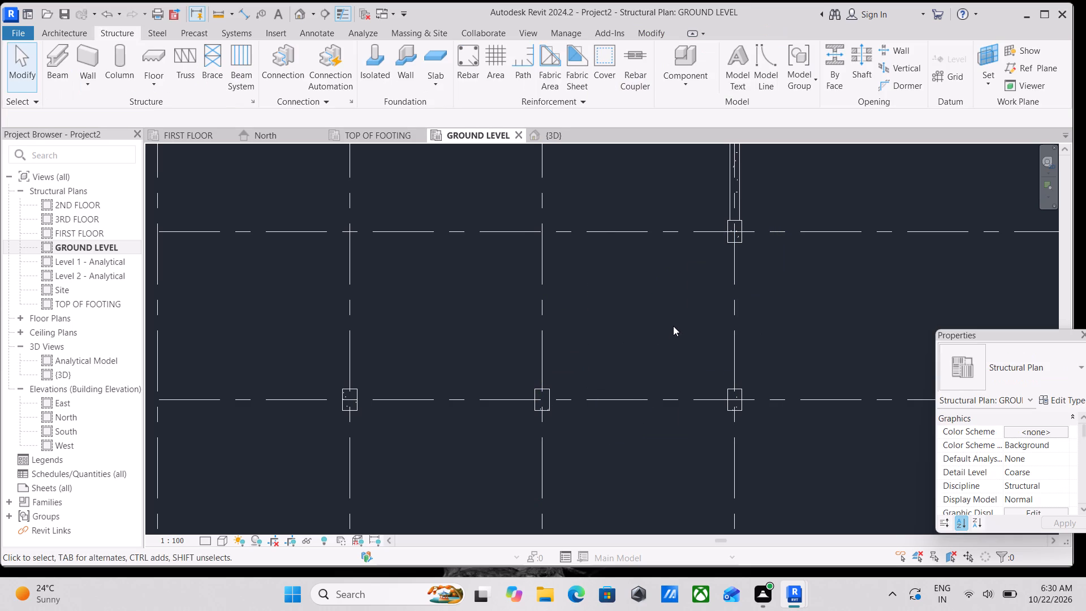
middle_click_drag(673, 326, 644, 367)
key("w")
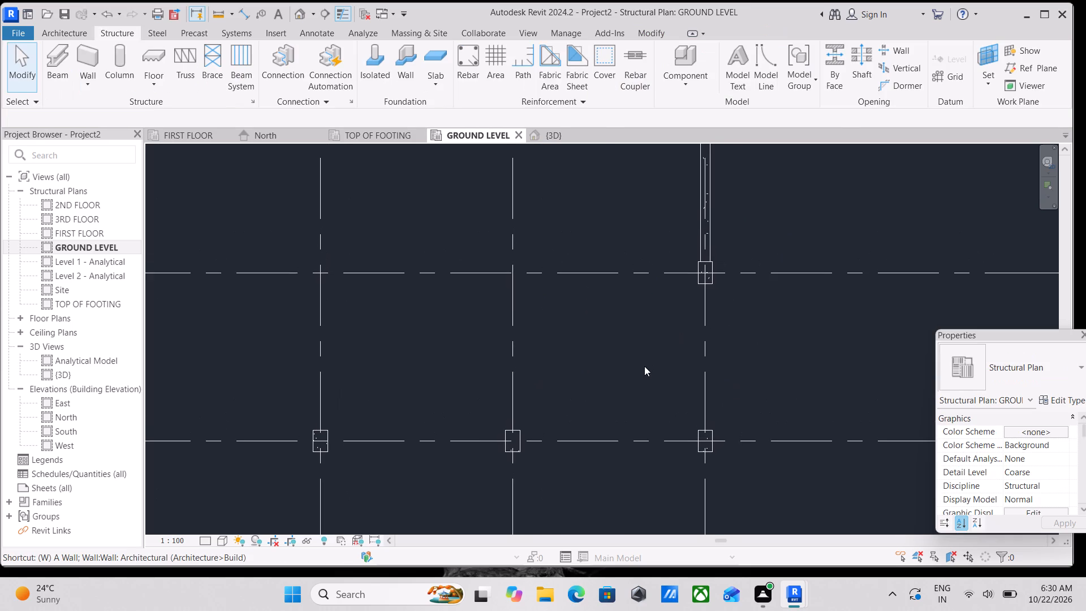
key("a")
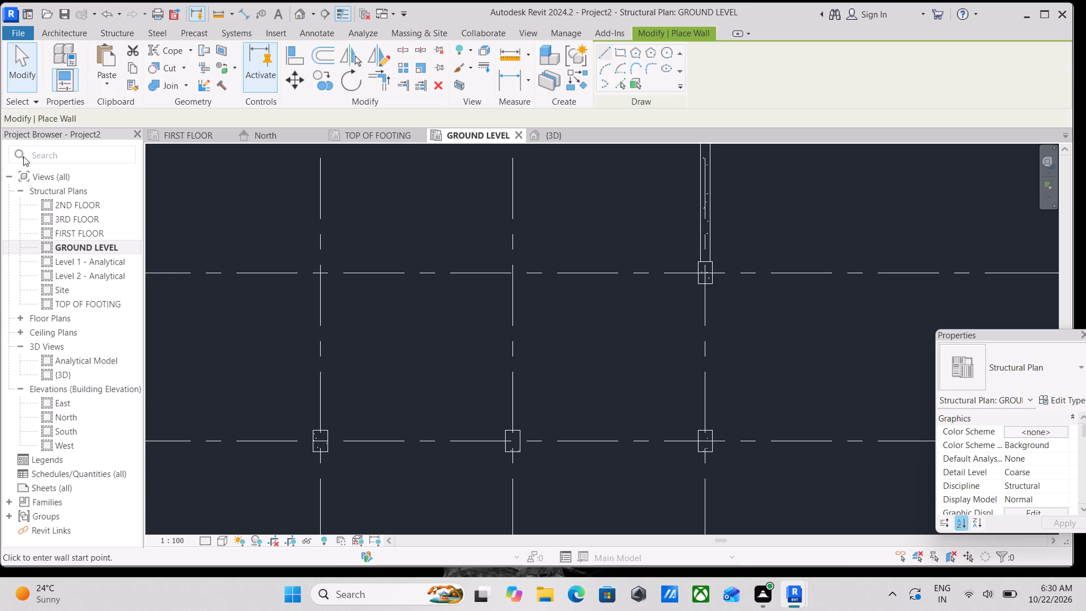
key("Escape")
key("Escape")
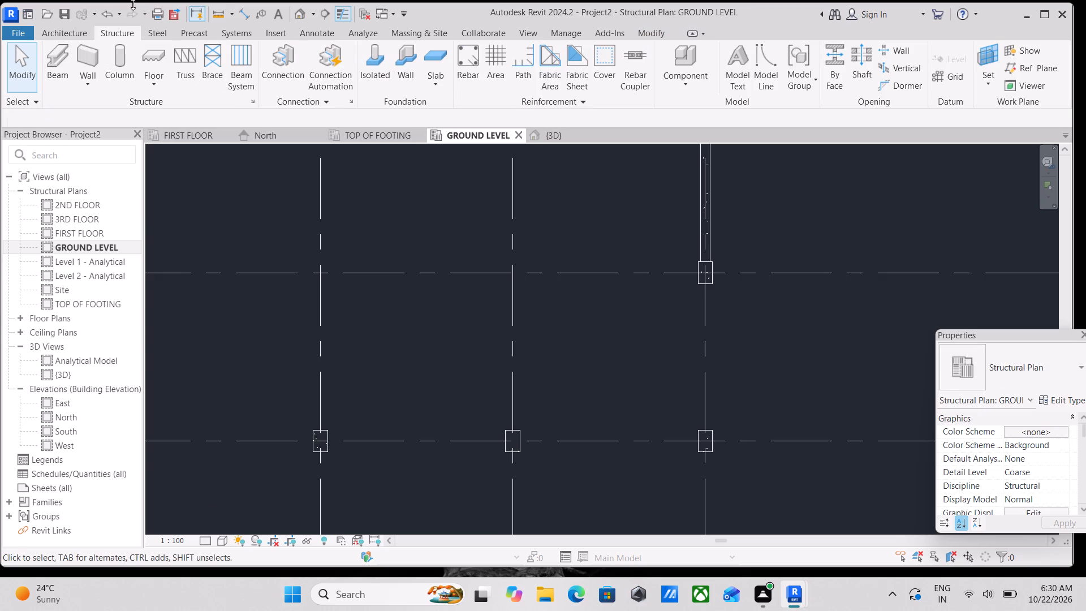
Place a 200MMX400MM beam about 3050 mm long along grid F, between the facing sides of the columns at grids D and E.
left_click(62, 81)
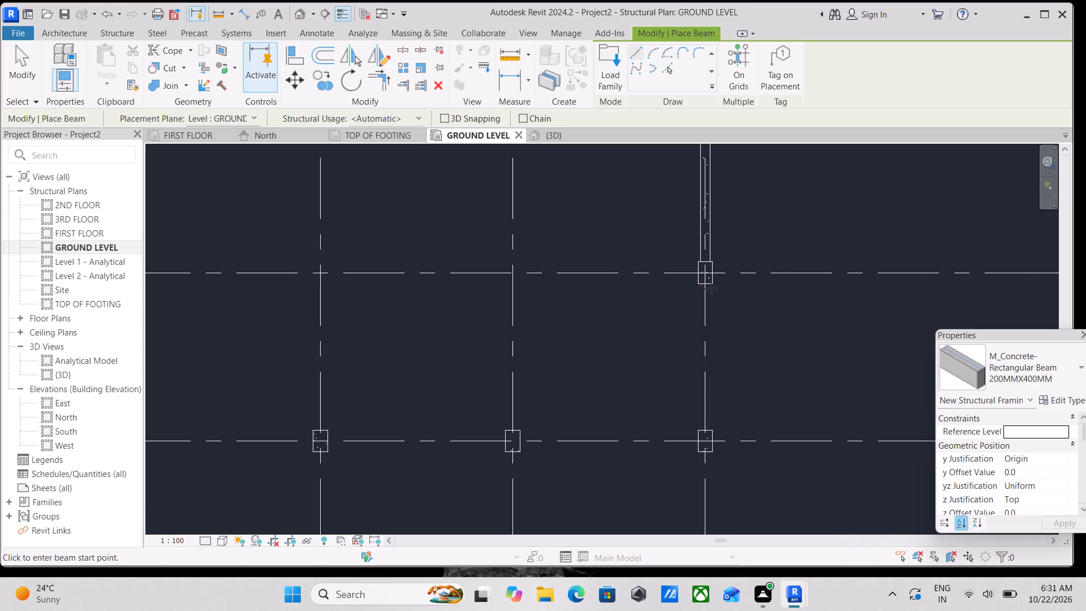
scroll(710, 289, "up", 5)
left_click(699, 278)
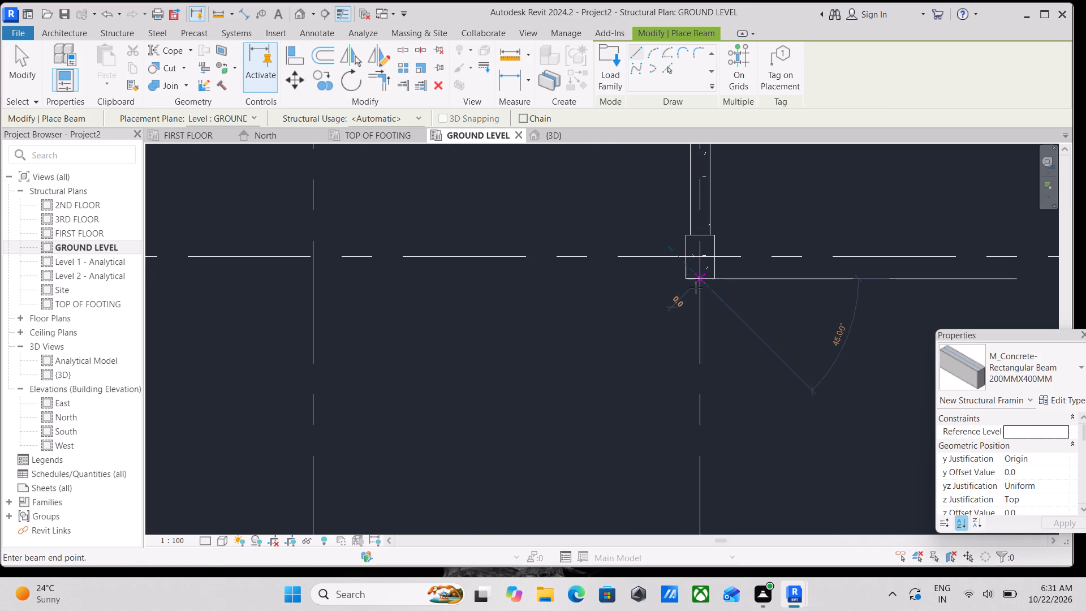
scroll(703, 473, "down", 1)
middle_click_drag(705, 472, 711, 380)
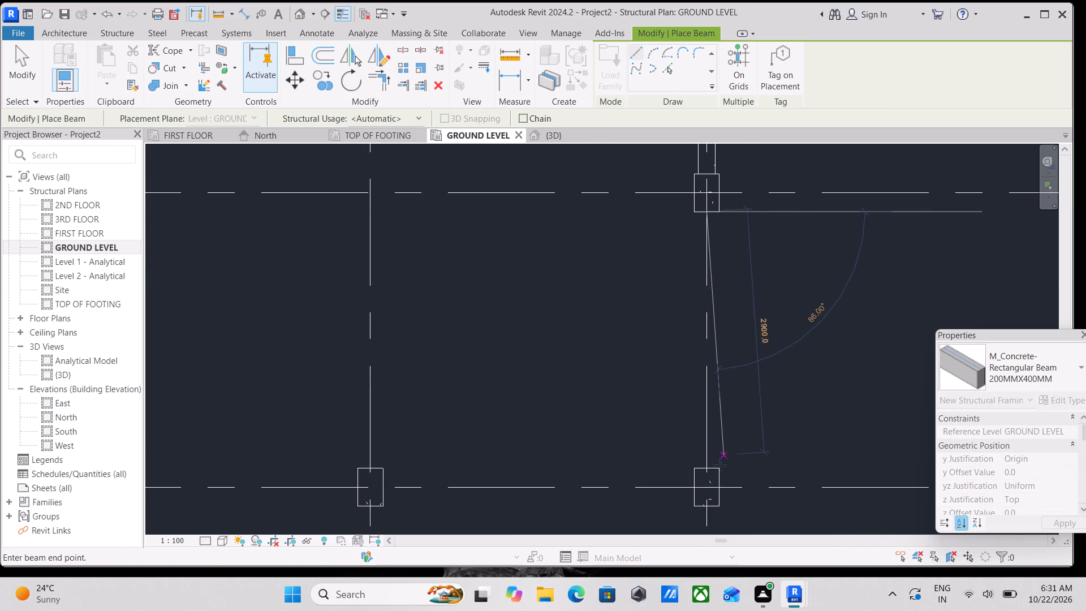
scroll(713, 471, "up", 2)
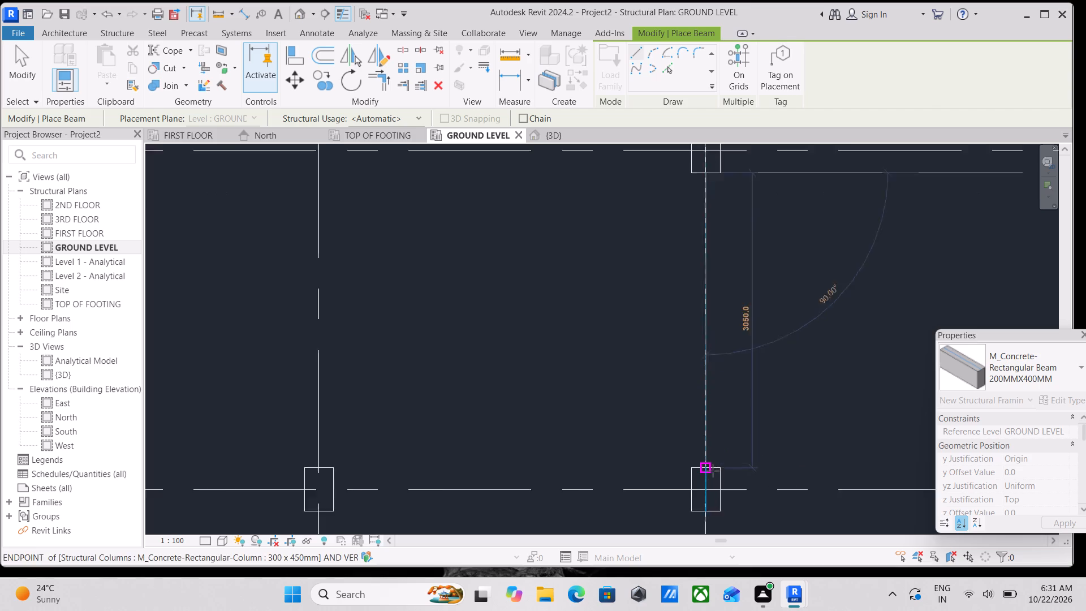
scroll(713, 471, "up", 1)
left_click(713, 471)
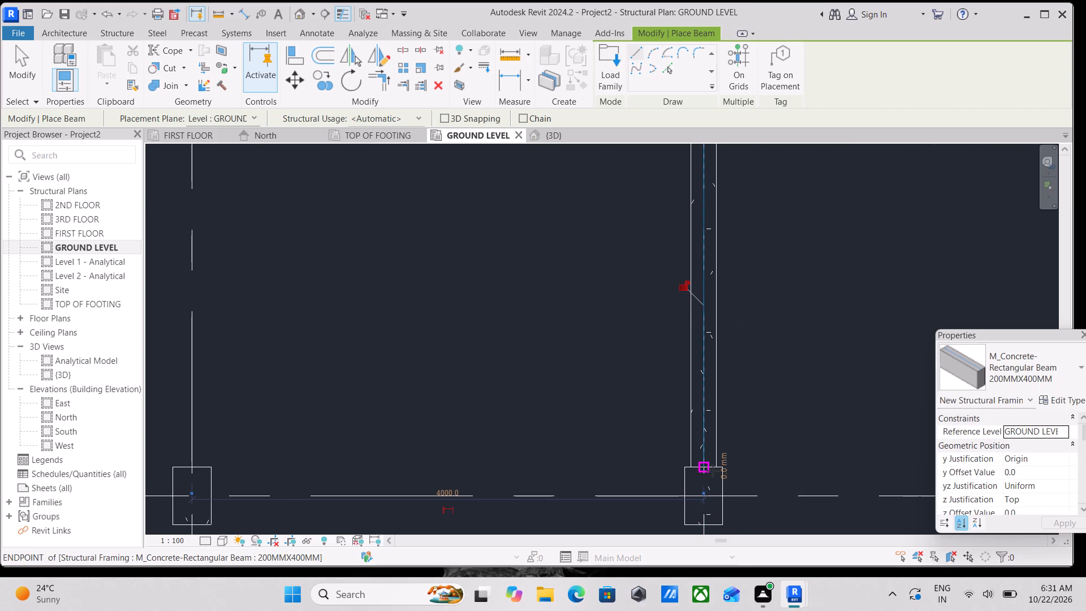
scroll(713, 471, "down", 3)
key("Escape")
Place a 200MMX400MM beam along grid E, between the facing sides of the columns at grids F and 6.
left_click(695, 493)
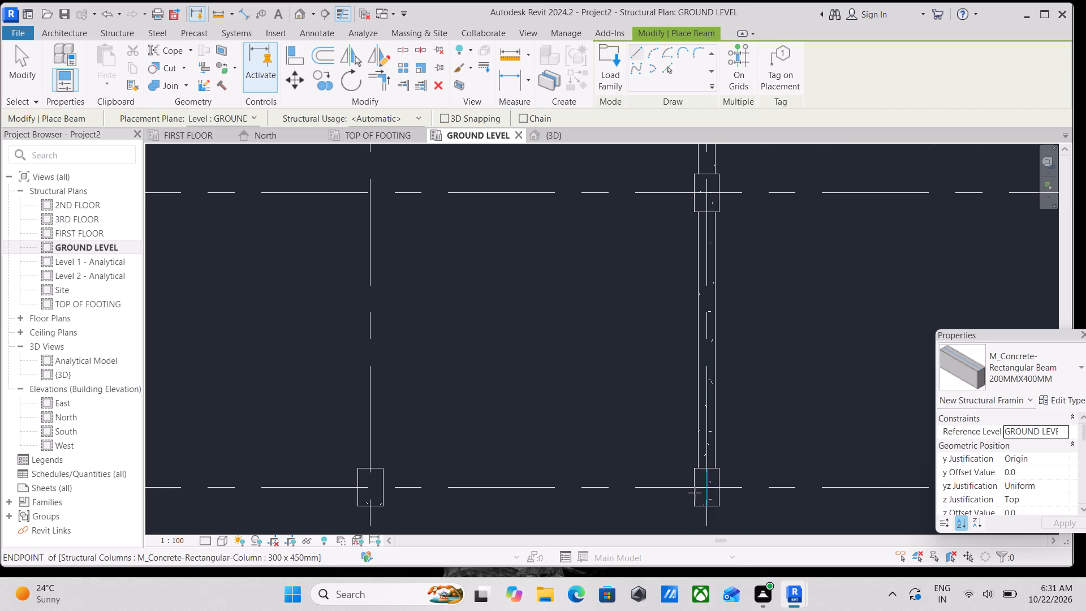
scroll(506, 526, "down", 1)
middle_click_drag(506, 526, 709, 474)
scroll(709, 474, "up", 1)
scroll(709, 474, "down", 6)
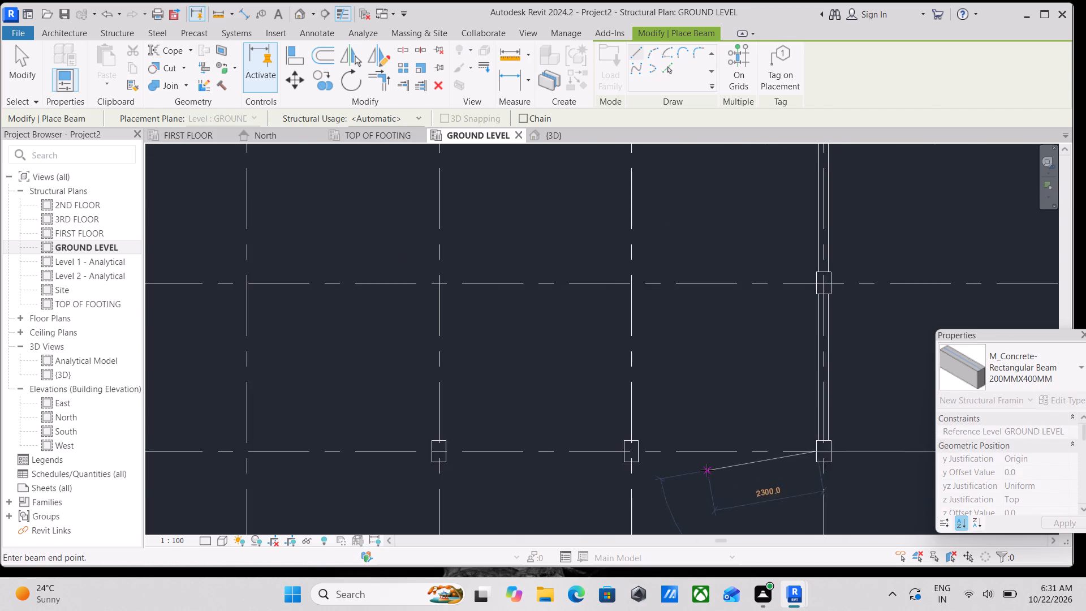
scroll(707, 470, "down", 5)
middle_click_drag(673, 466, 726, 464)
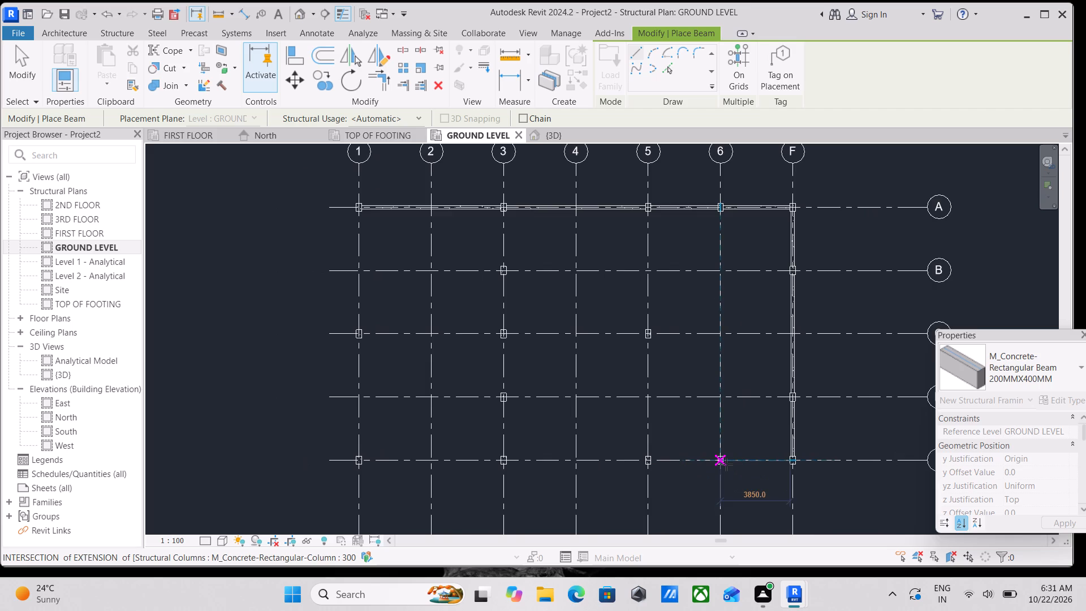
scroll(726, 464, "up", 3)
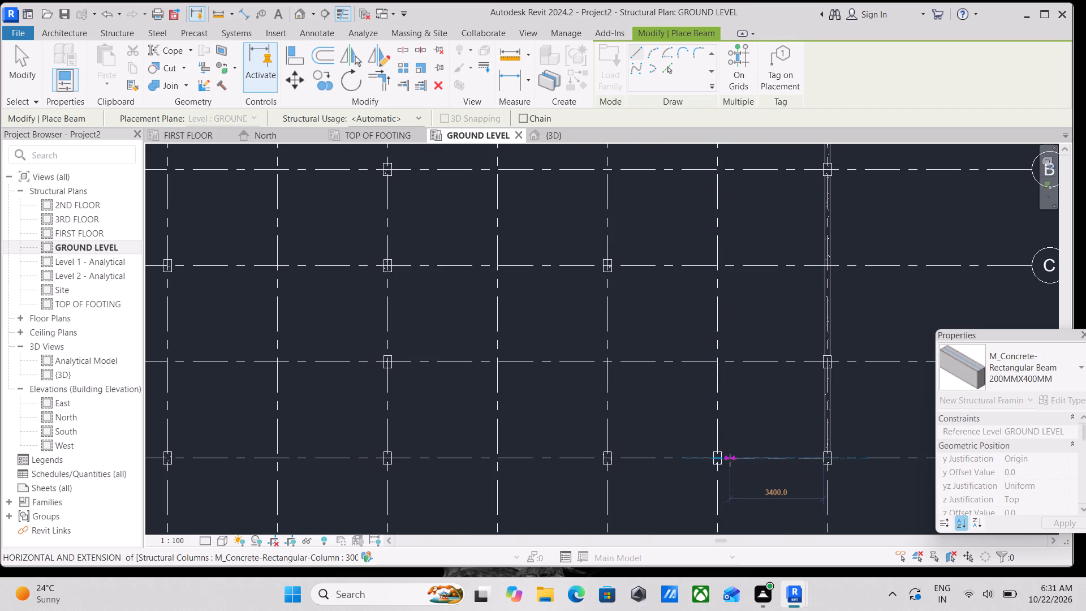
scroll(725, 460, "up", 2)
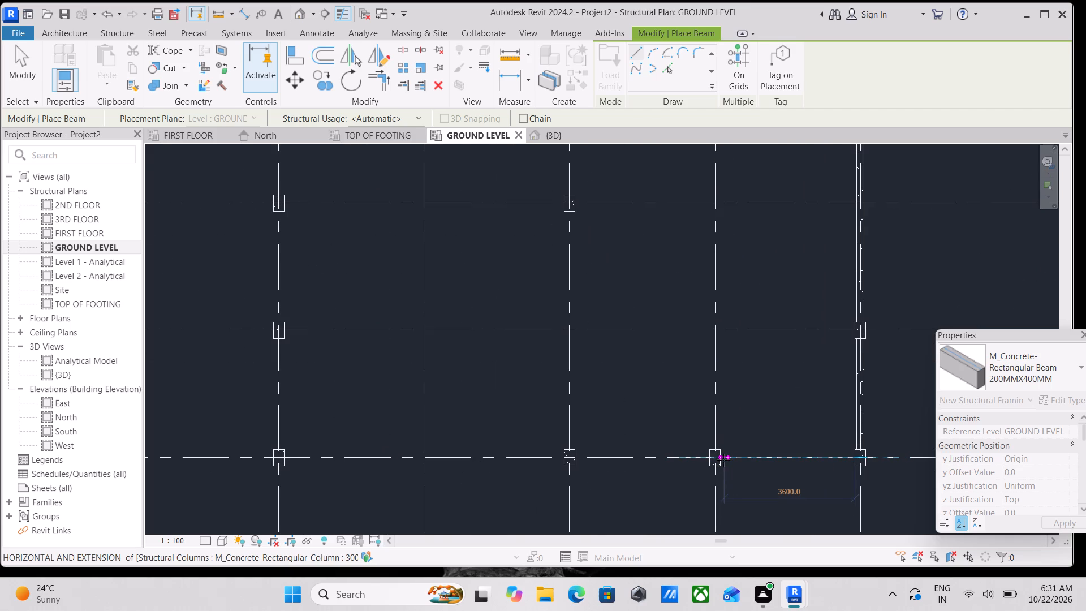
scroll(726, 459, "up", 5)
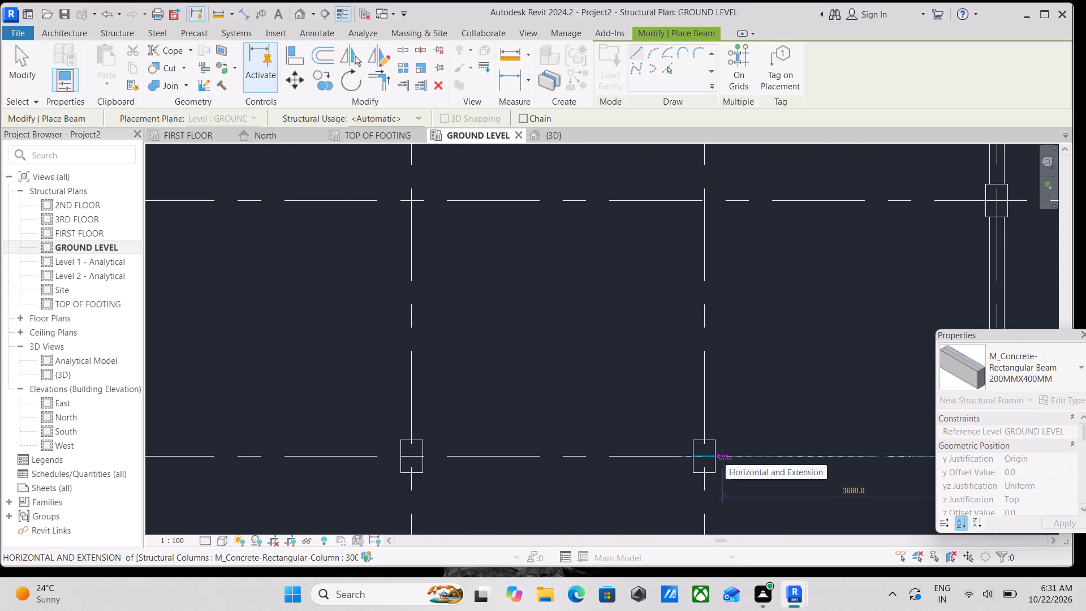
left_click(717, 455)
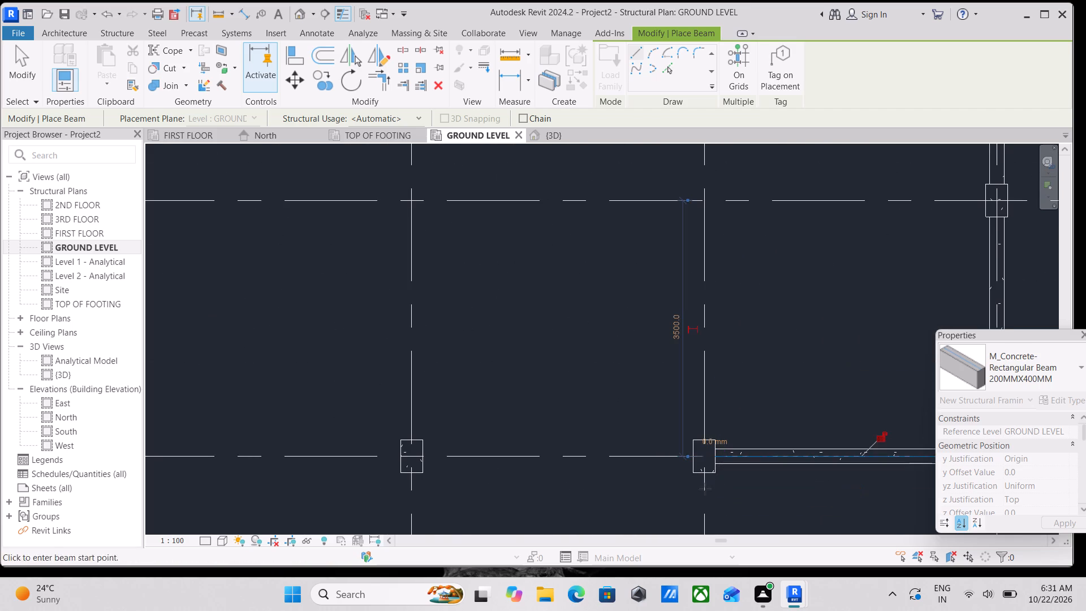
Place a 200MMX400MM beam about 3700 mm long along grid E, between the facing sides of the columns at grids 5 and 6.
left_click(693, 457)
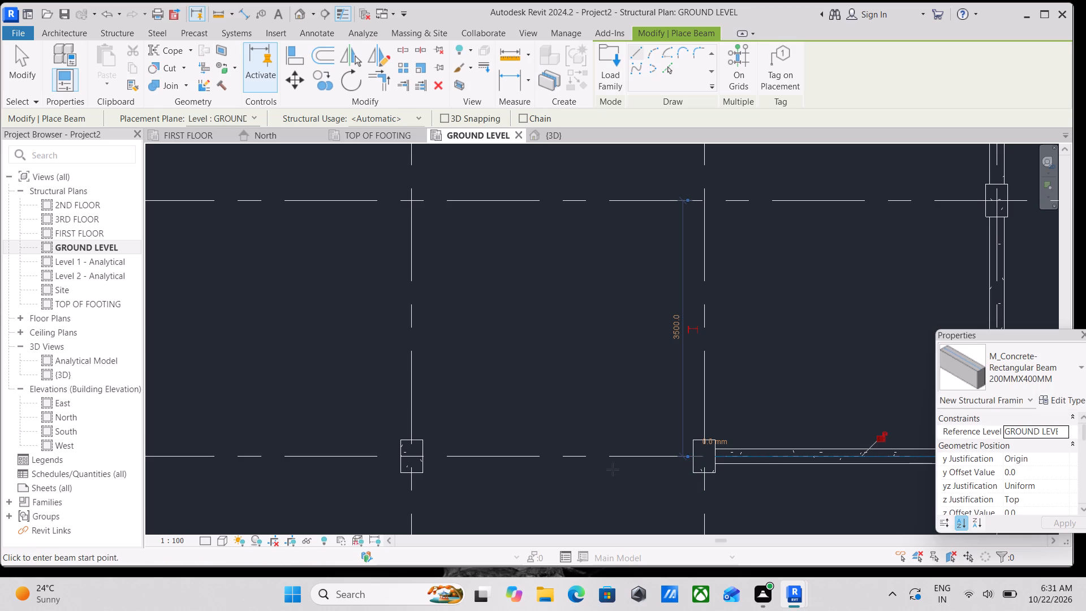
left_click(693, 458)
left_click(423, 457)
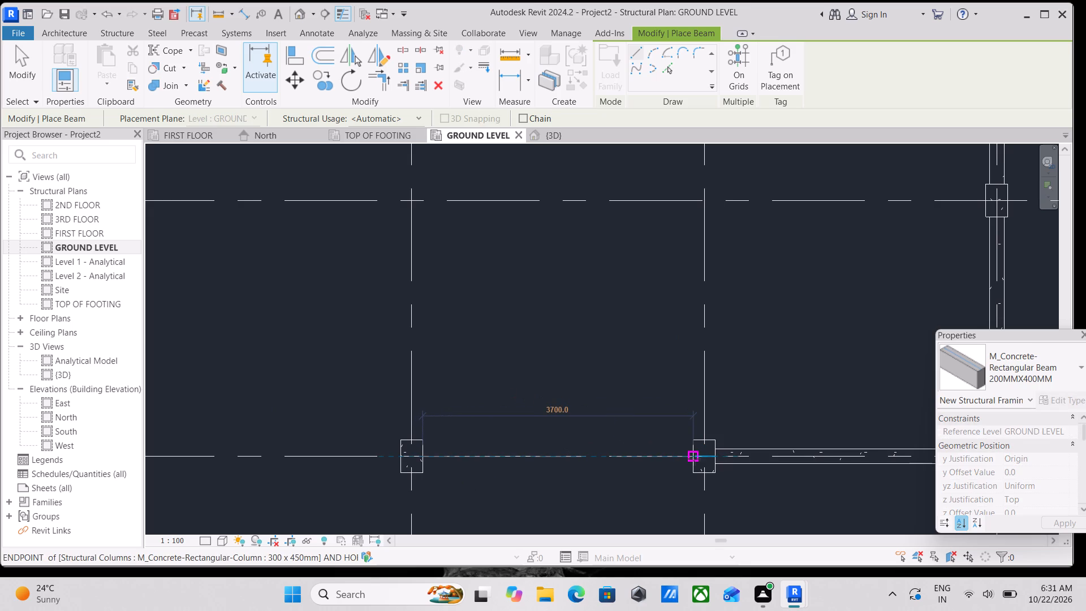
left_click(694, 459)
key("Escape")
scroll(325, 480, "down", 3)
middle_click_drag(366, 466, 429, 460)
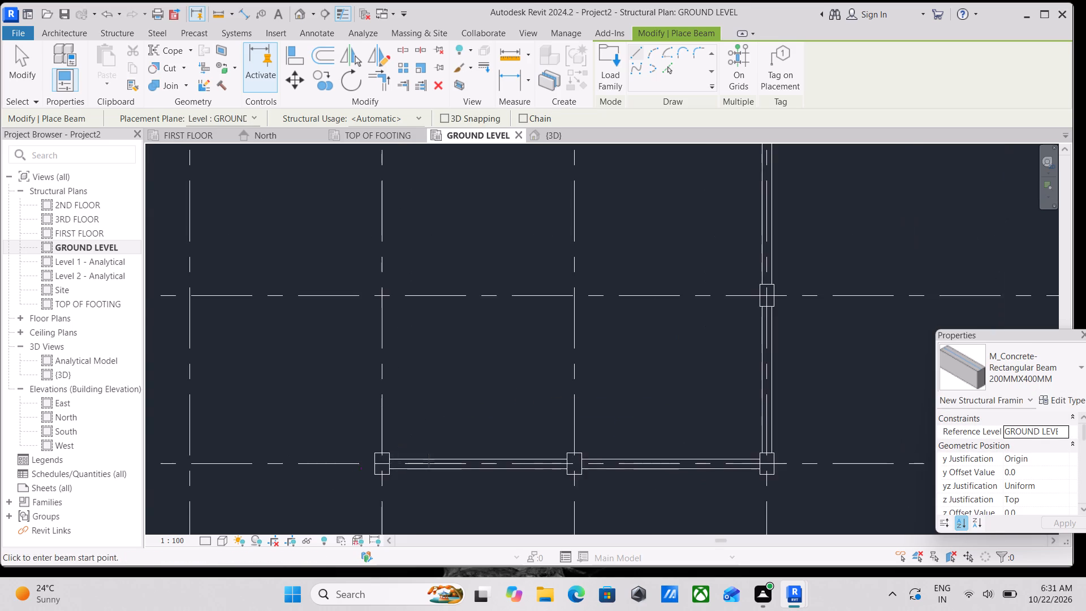
Place a 200MMX400MM beam about 7700 mm long along grid E, between the facing sides of the columns at grids 3 and 5.
middle_click_drag(429, 460, 755, 402)
scroll(764, 407, "up", 4)
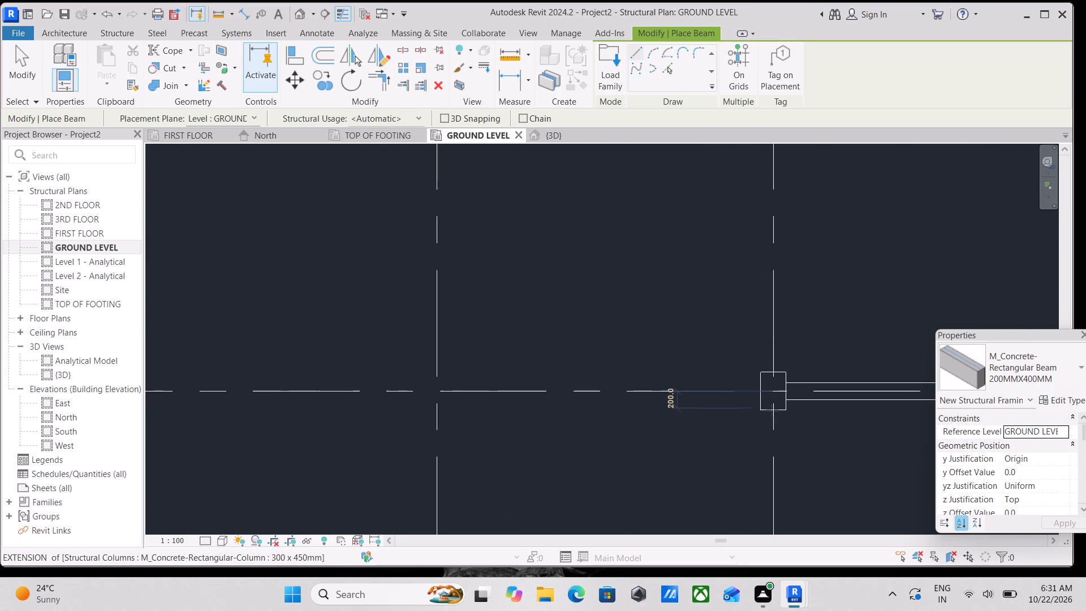
scroll(772, 410, "up", 1)
left_click(760, 388)
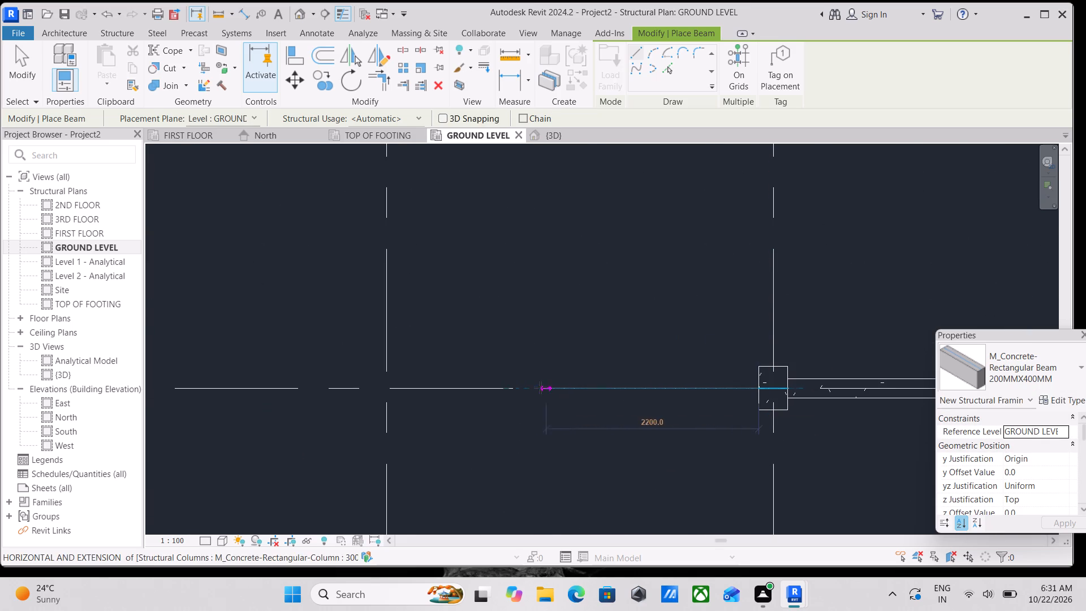
scroll(540, 388, "down", 1)
middle_click_drag(540, 388, 903, 380)
scroll(902, 379, "up", 1)
scroll(623, 399, "down", 3)
middle_click_drag(623, 399, 727, 412)
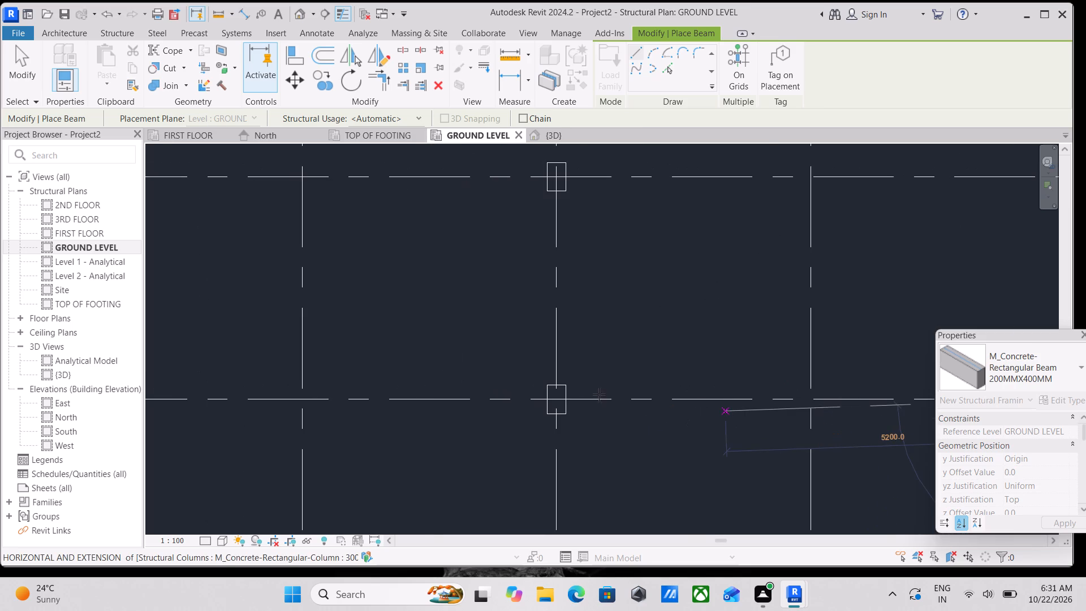
left_click(565, 402)
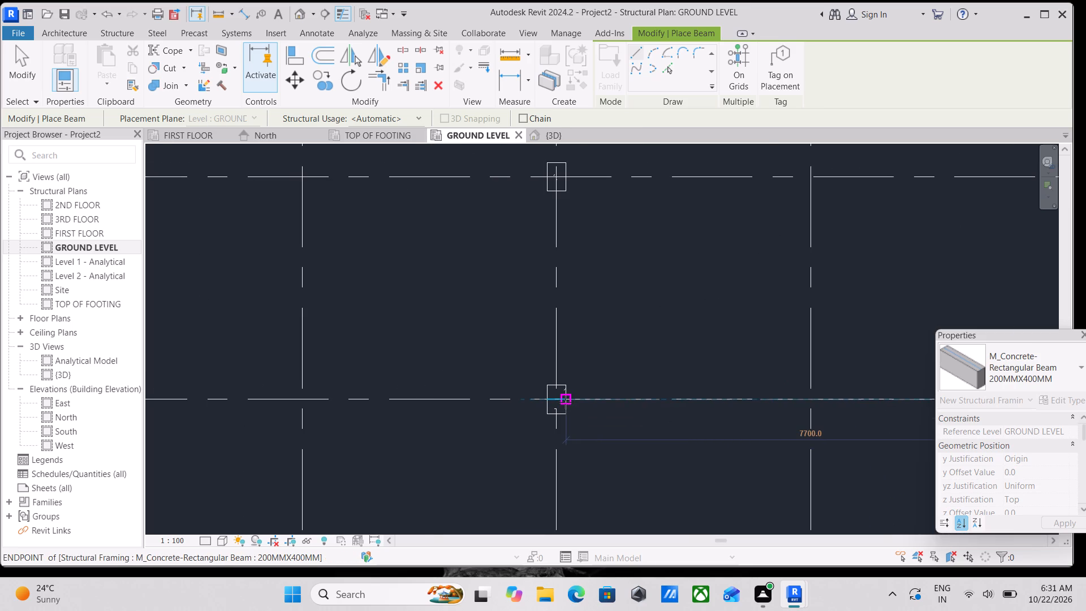
key("Escape")
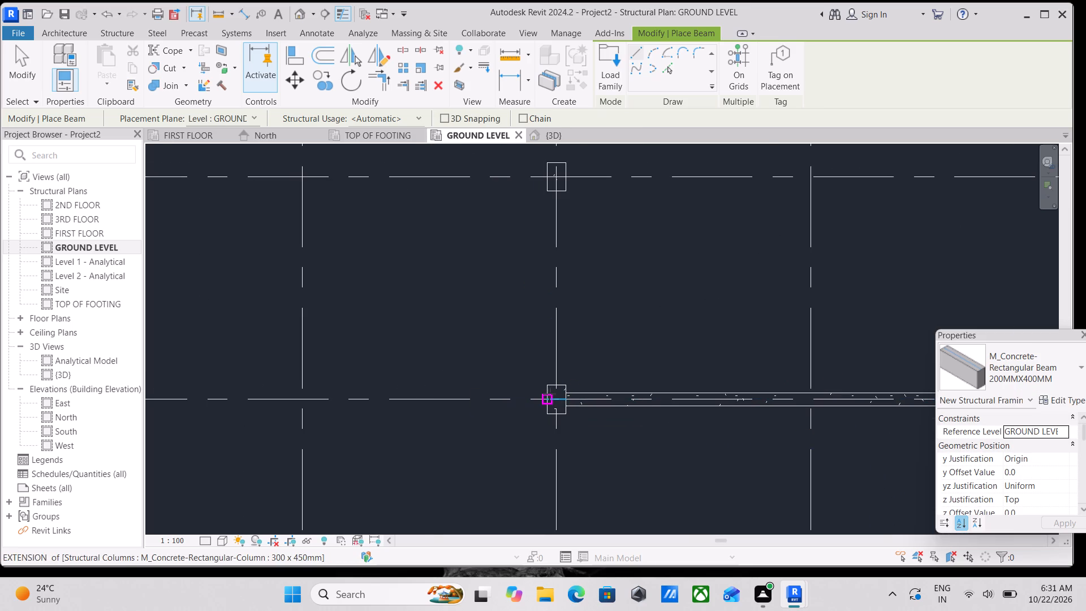
Place a 200MMX400MM beam about 7700 mm long along grid E, between the facing sides of the columns at grids 1 and 3.
left_click(549, 394)
scroll(417, 412, "down", 2)
middle_click_drag(417, 412, 508, 395)
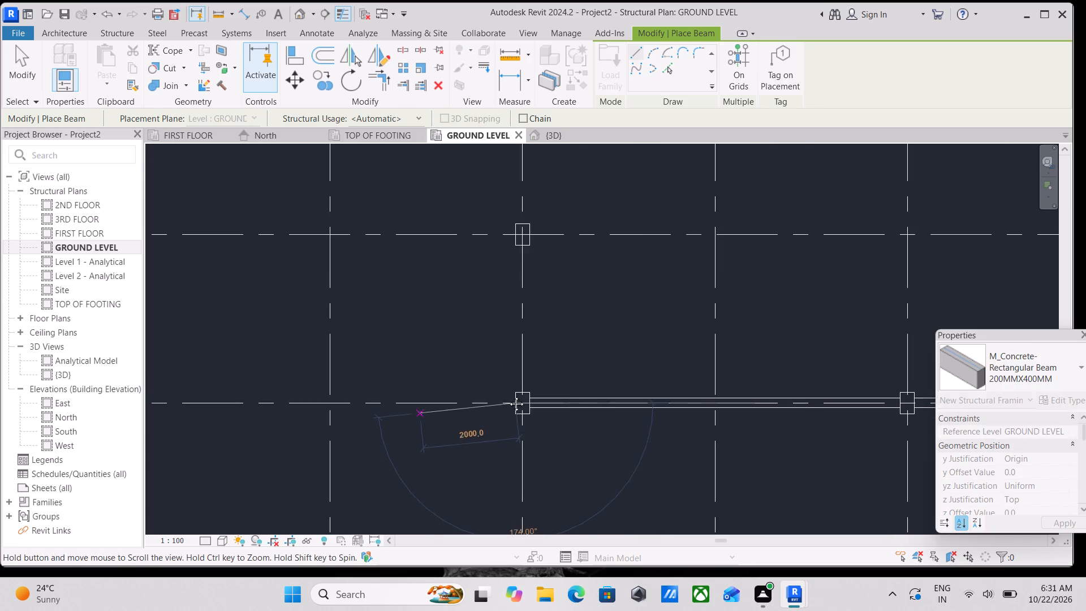
middle_click_drag(508, 395, 837, 355)
scroll(835, 355, "up", 1)
scroll(612, 355, "down", 1)
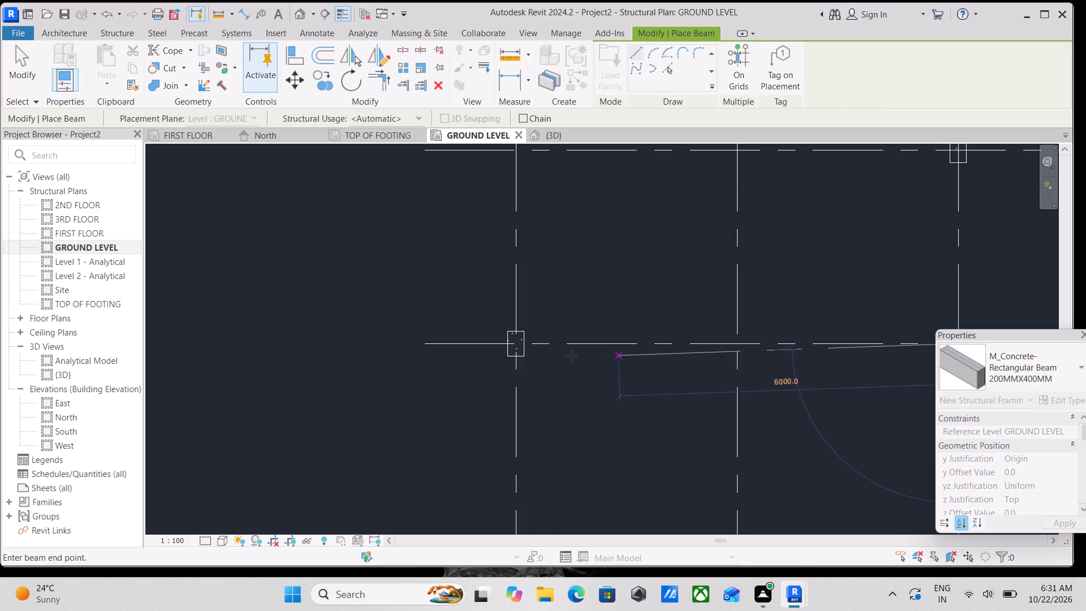
left_click(536, 345)
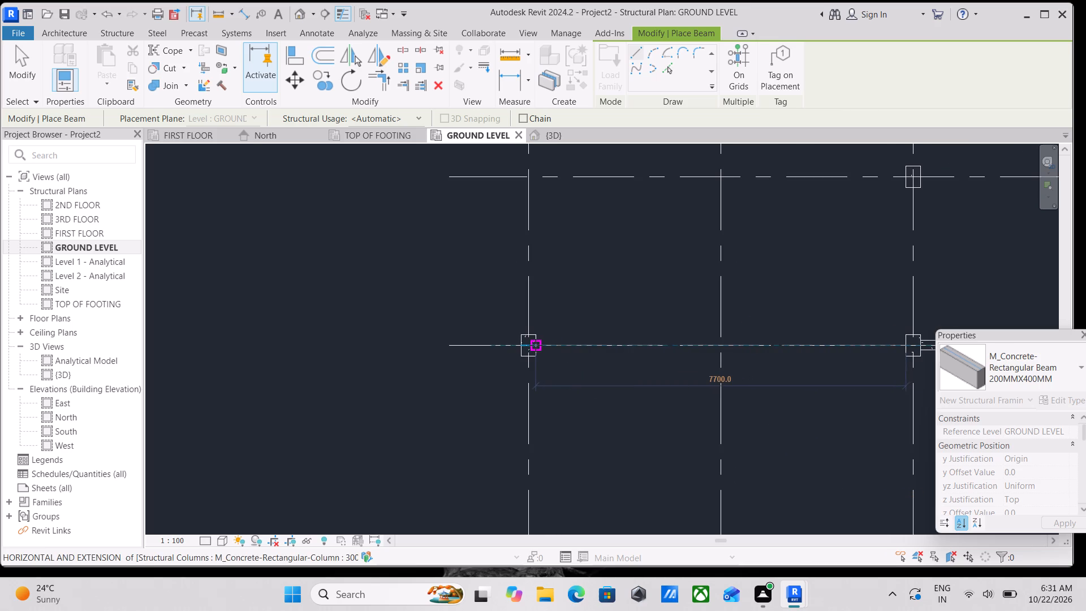
scroll(536, 345, "down", 11)
key("Escape")
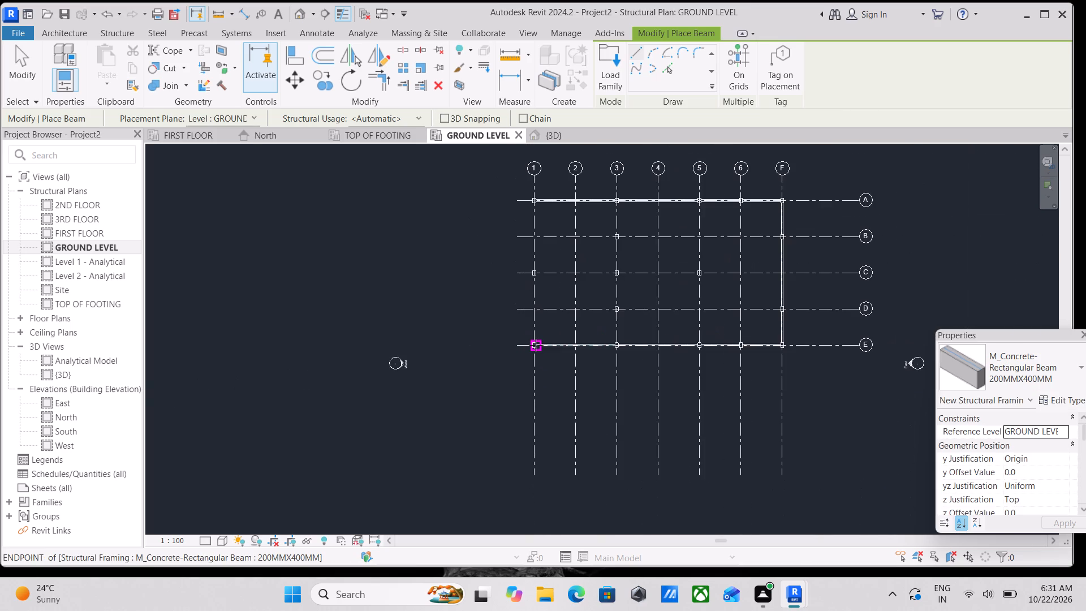
Place a 200MMX400MM beam along grid 1, between the facing sides of the columns at grids E and C.
middle_click_drag(536, 345, 545, 379)
scroll(553, 361, "up", 4)
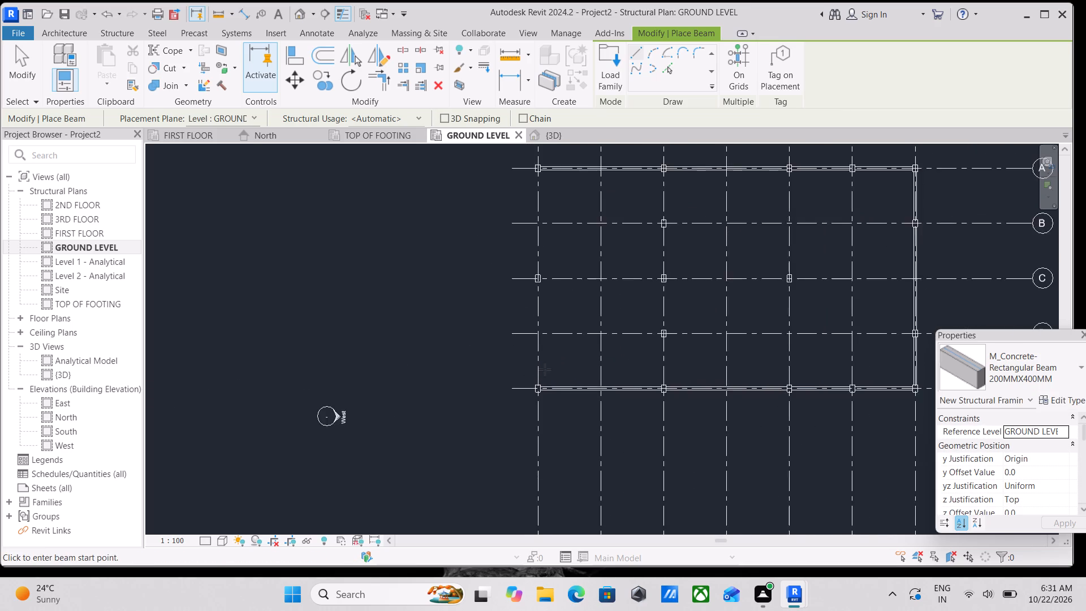
scroll(545, 369, "up", 10)
left_click(522, 420)
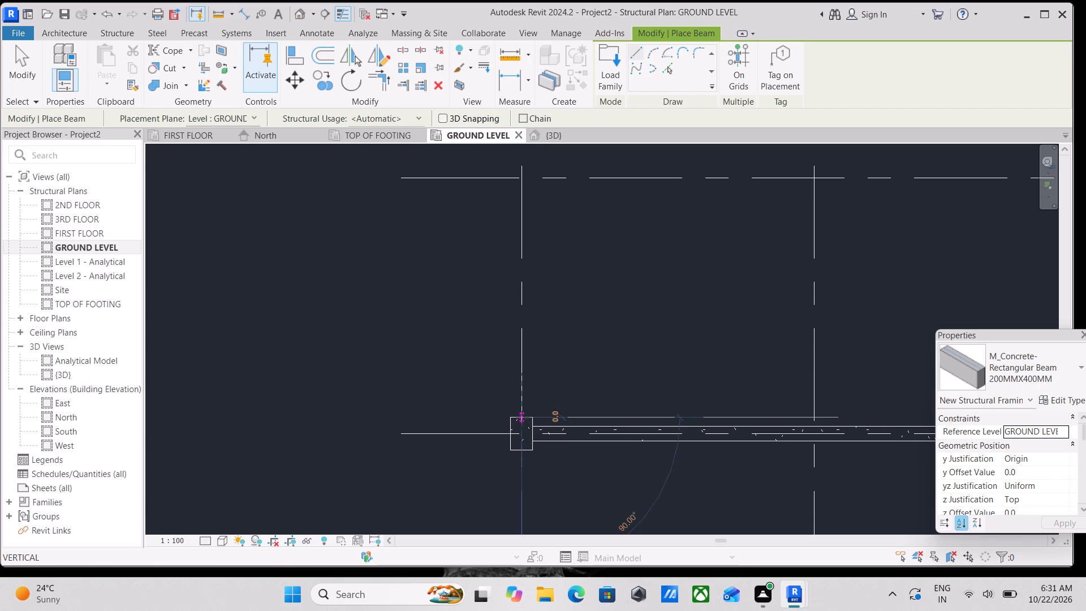
scroll(536, 322, "down", 1)
middle_click_drag(535, 338, 573, 548)
scroll(551, 404, "down", 1)
middle_click_drag(553, 416, 564, 455)
scroll(565, 453, "up", 1)
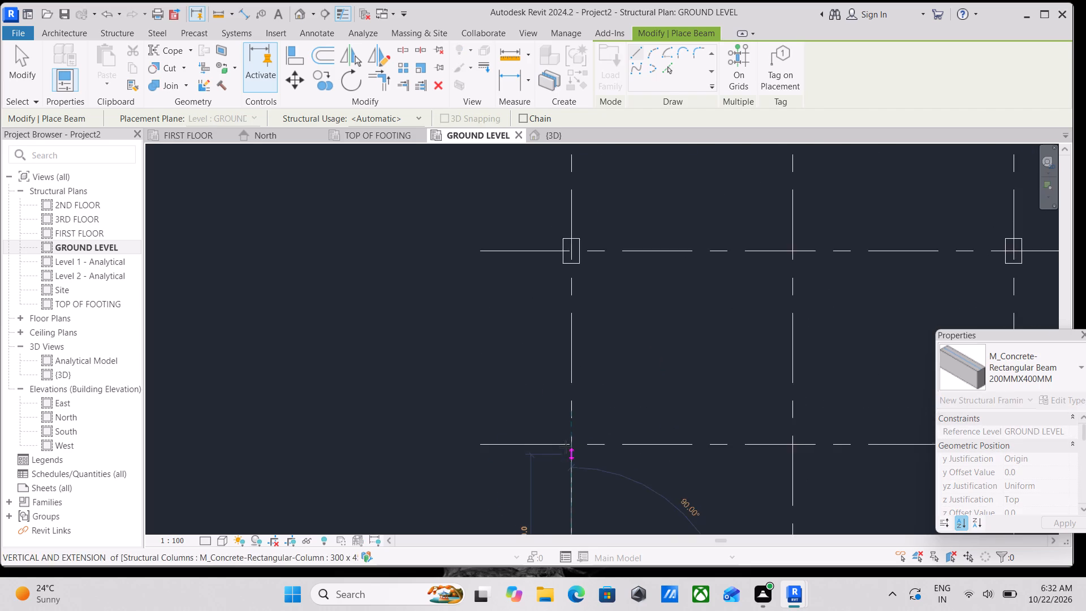
scroll(567, 440, "down", 4)
middle_click_drag(564, 425, 559, 350)
middle_click_drag(561, 341, 587, 429)
scroll(598, 331, "up", 9)
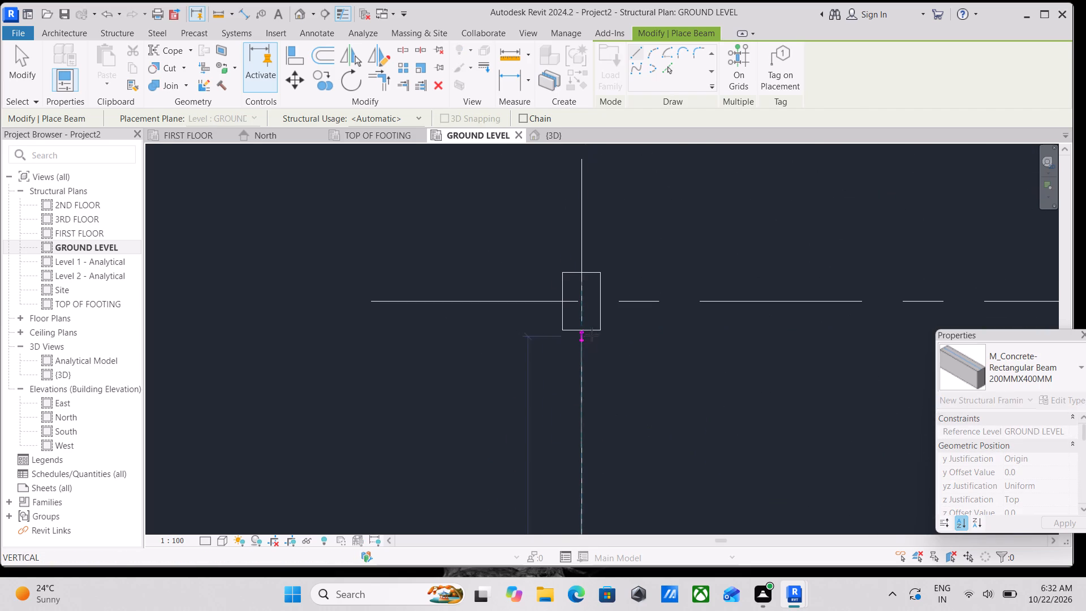
left_click(580, 330)
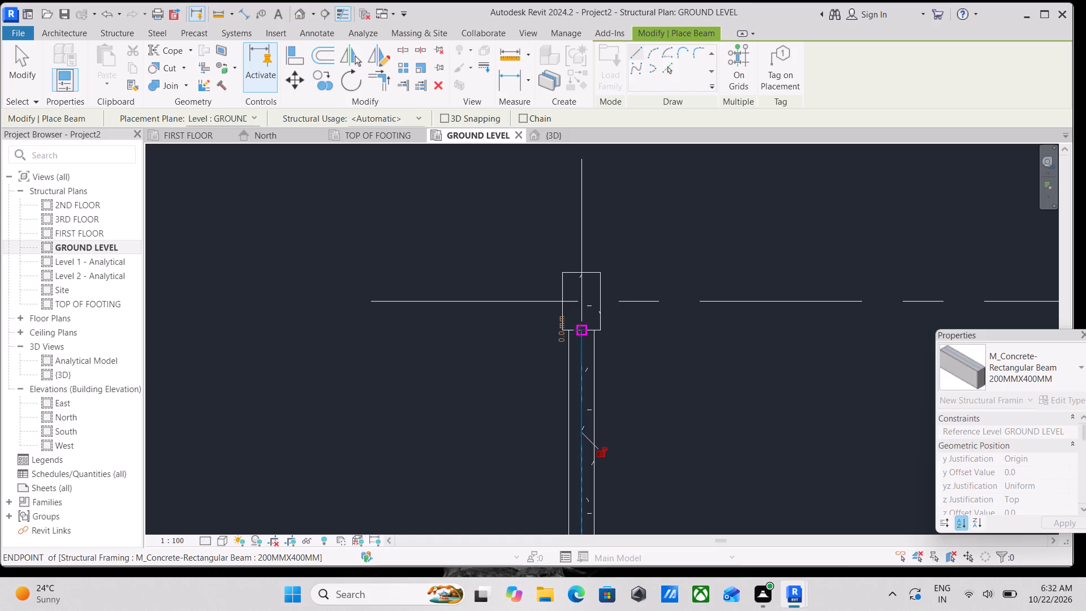
key("Escape")
Place a 200MMX400MM beam along grid 1, between the facing sides of the columns at grids C and A, and end beam placement.
scroll(589, 308, "down", 2)
middle_click_drag(589, 321, 592, 389)
scroll(588, 381, "up", 1)
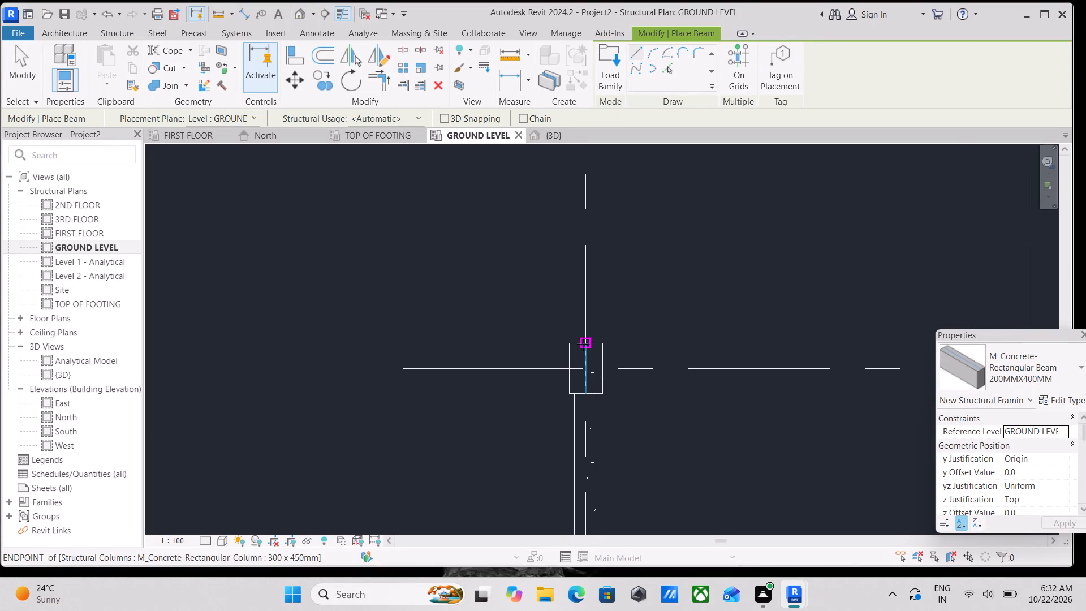
left_click(583, 344)
middle_click_drag(601, 253, 632, 467)
middle_click_drag(629, 259, 619, 463)
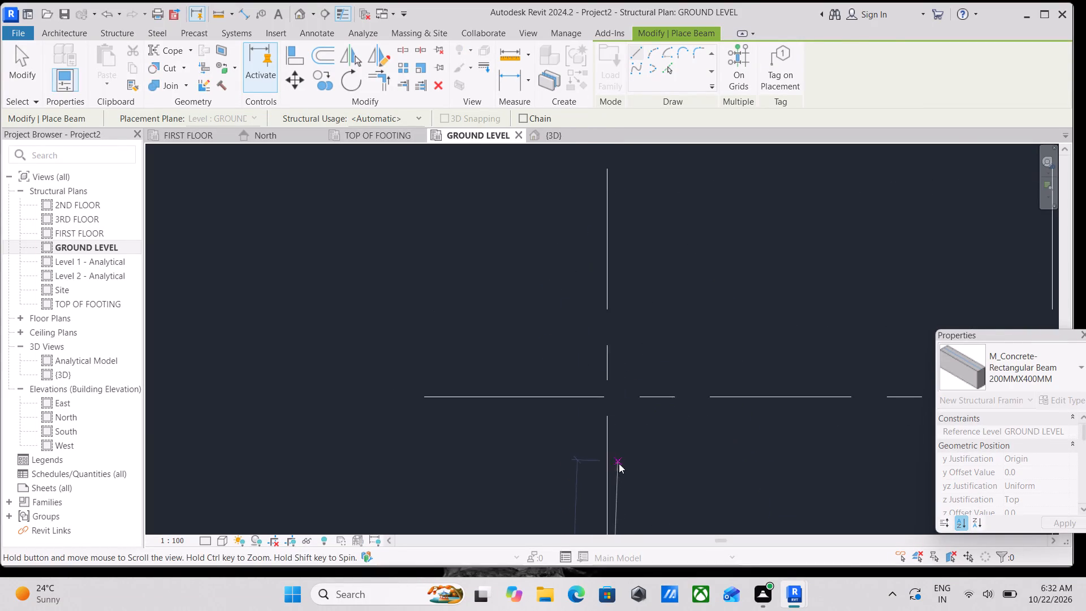
scroll(619, 463, "up", 1)
scroll(614, 278, "down", 4)
middle_click_drag(614, 278, 615, 478)
scroll(615, 477, "up", 1)
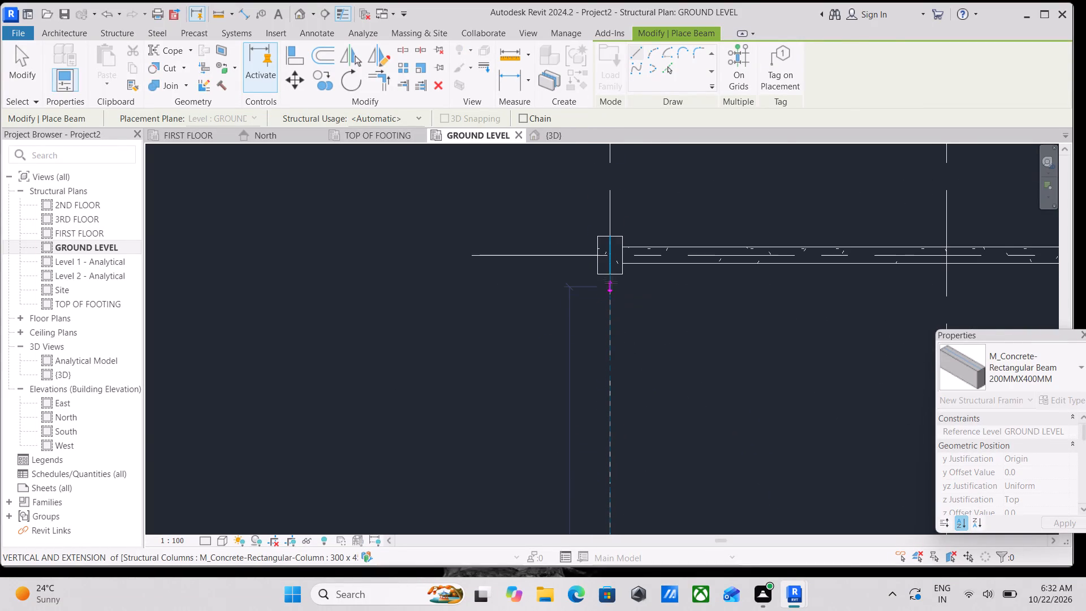
left_click(609, 271)
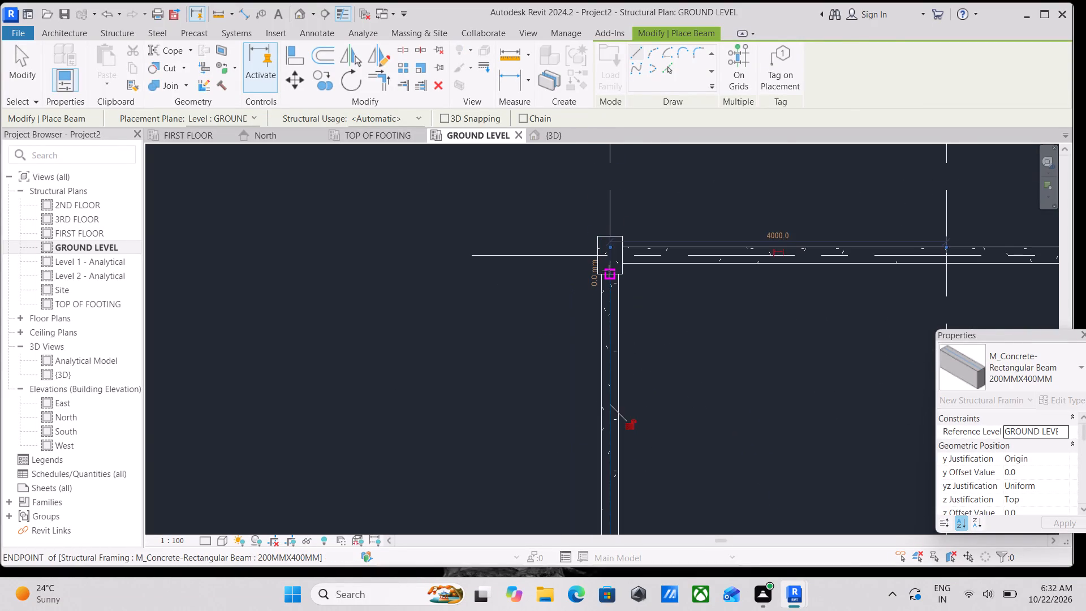
key("Escape")
scroll(609, 271, "down", 9)
middle_click_drag(631, 278, 621, 279)
key("Escape")
scroll(619, 285, "up", 5)
key("Escape")
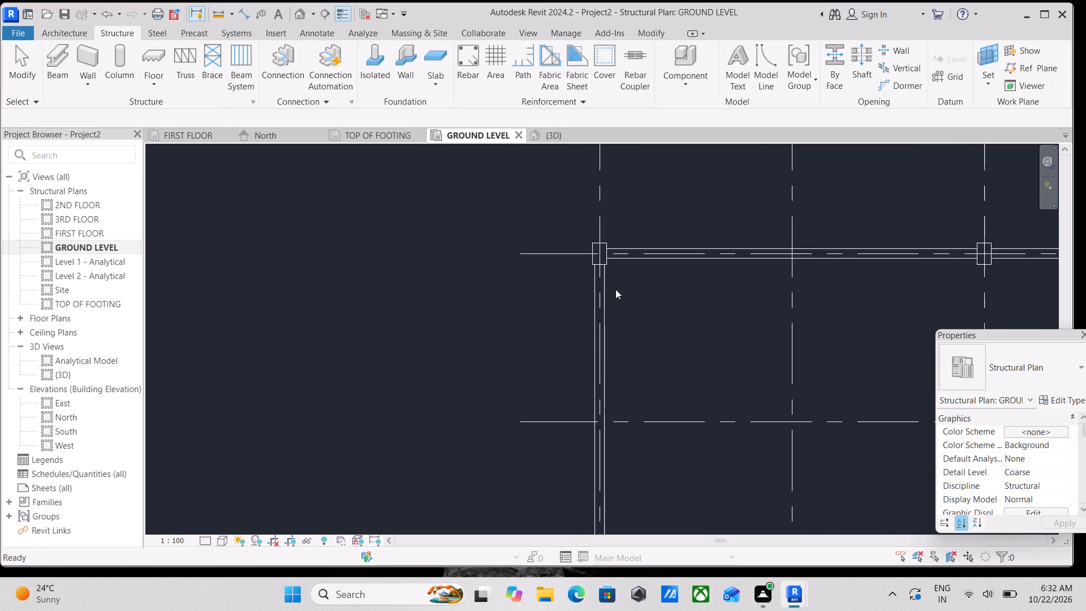
Align the outer face of the grid 1 beam between grids A and C with the outer face of the column at A and 1.
type("AL")
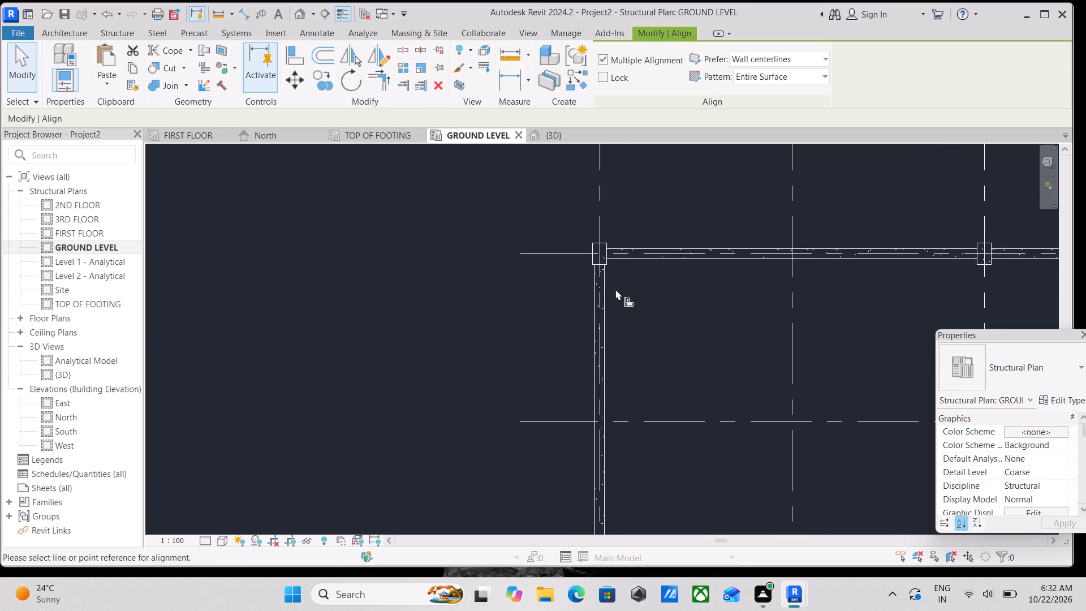
scroll(595, 257, "up", 2)
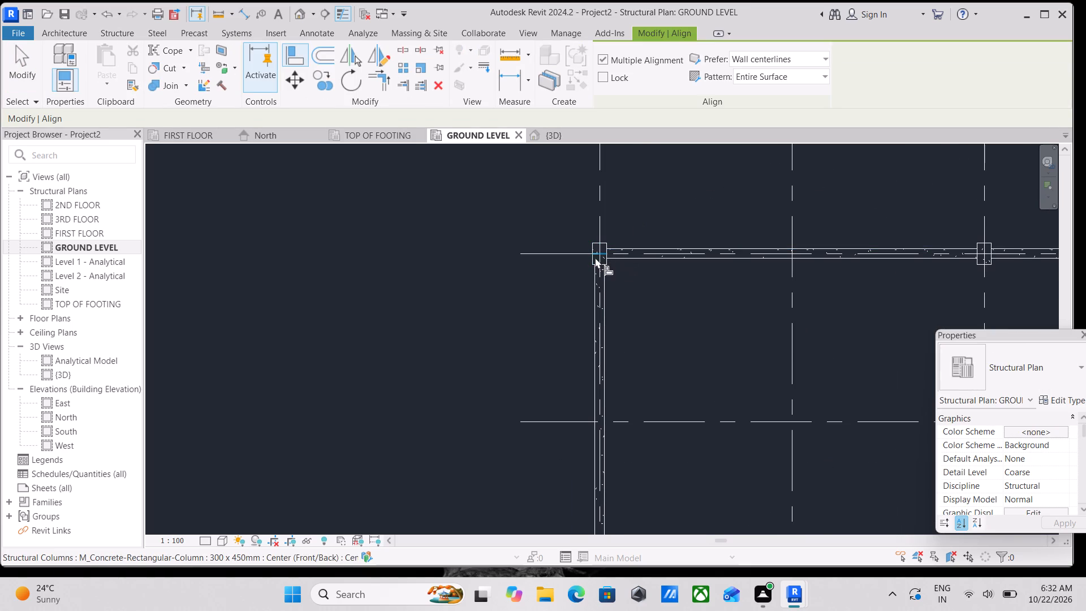
scroll(595, 257, "up", 5)
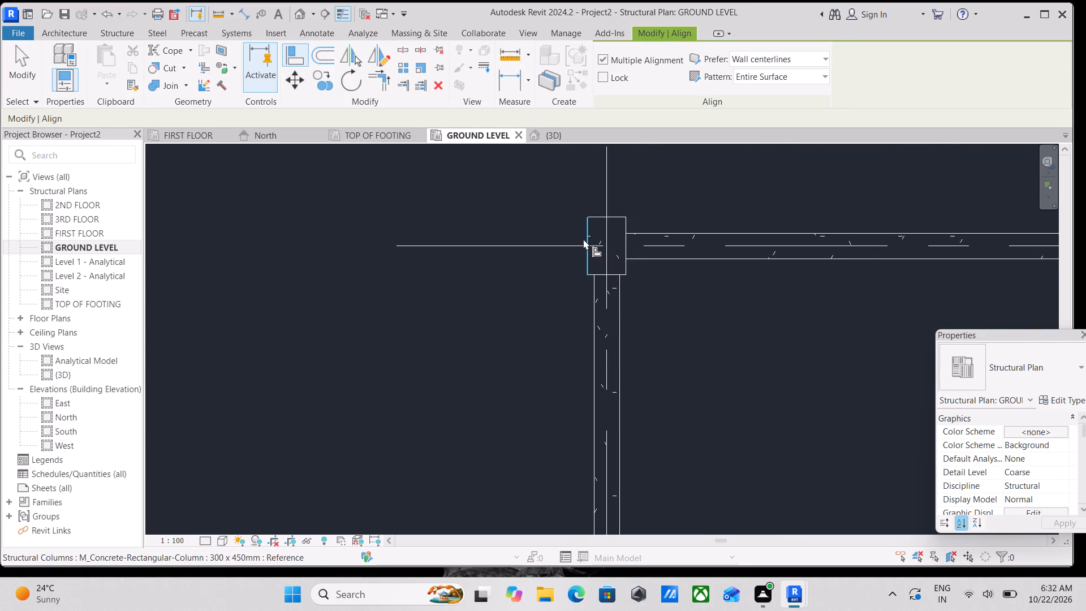
left_click(583, 239)
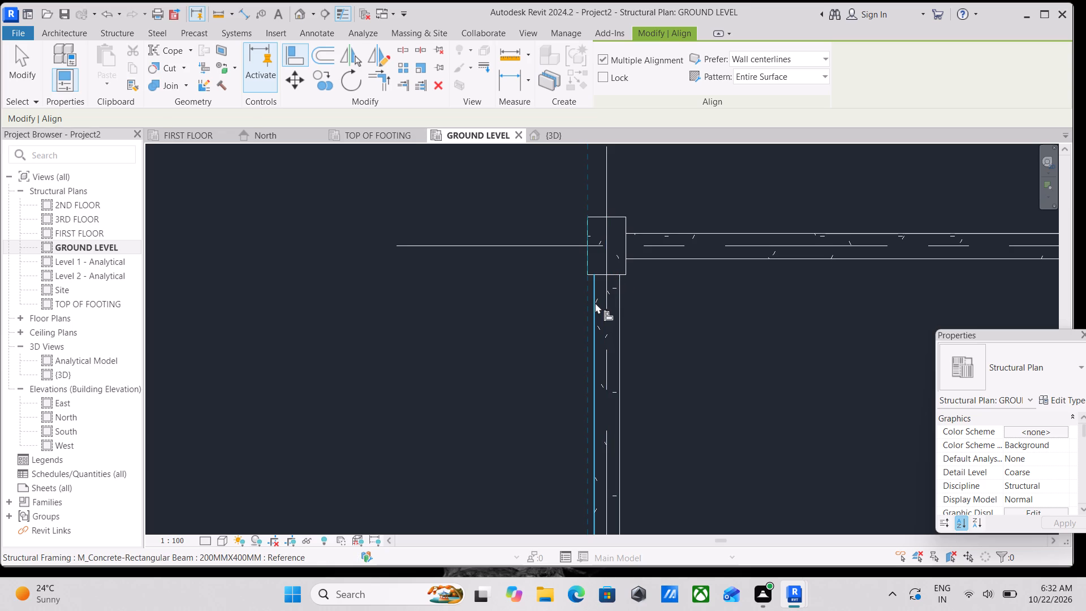
left_click(595, 303)
Align the outer face of the grid 1 beam between grids C and E with the same outer column face reference.
scroll(675, 266, "down", 4)
middle_click_drag(675, 266, 662, 193)
scroll(678, 291, "down", 3)
middle_click_drag(679, 292, 576, 84)
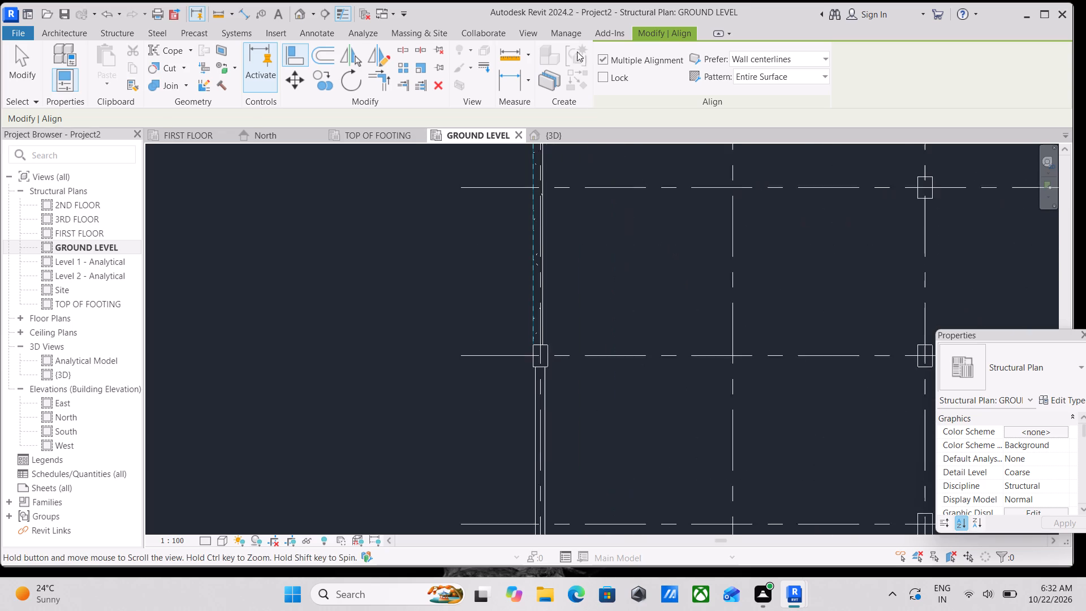
scroll(602, 173, "down", 3)
middle_click_drag(604, 184, 613, 161)
scroll(583, 291, "up", 7)
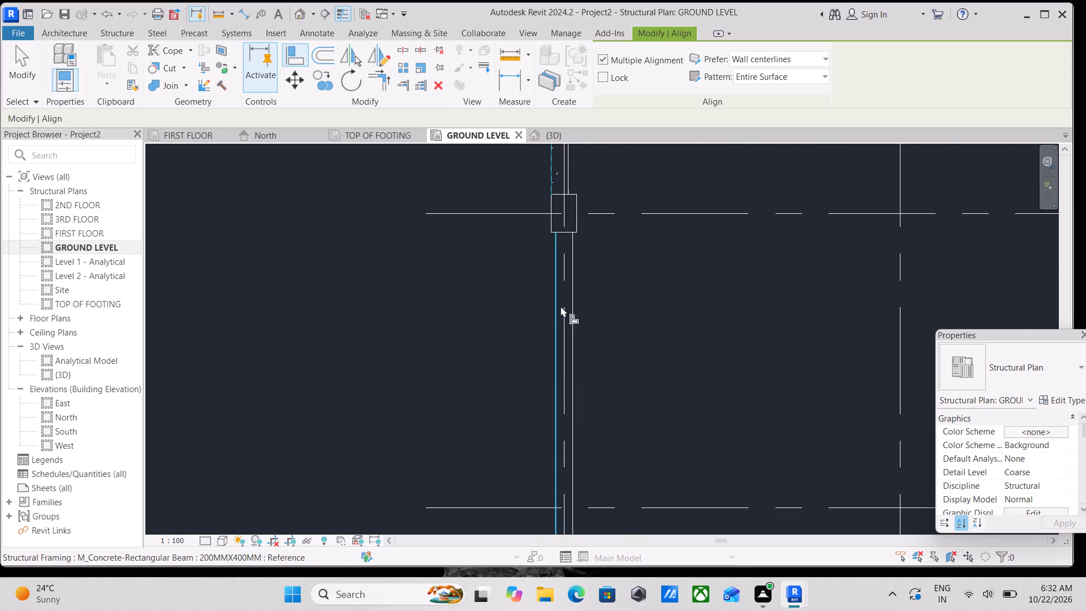
left_click(561, 306)
Align the outer face of the grid A beam between grids 1 and 3 with the outer face of the column at A and 1.
scroll(647, 293, "down", 4)
middle_click_drag(644, 292, 642, 223)
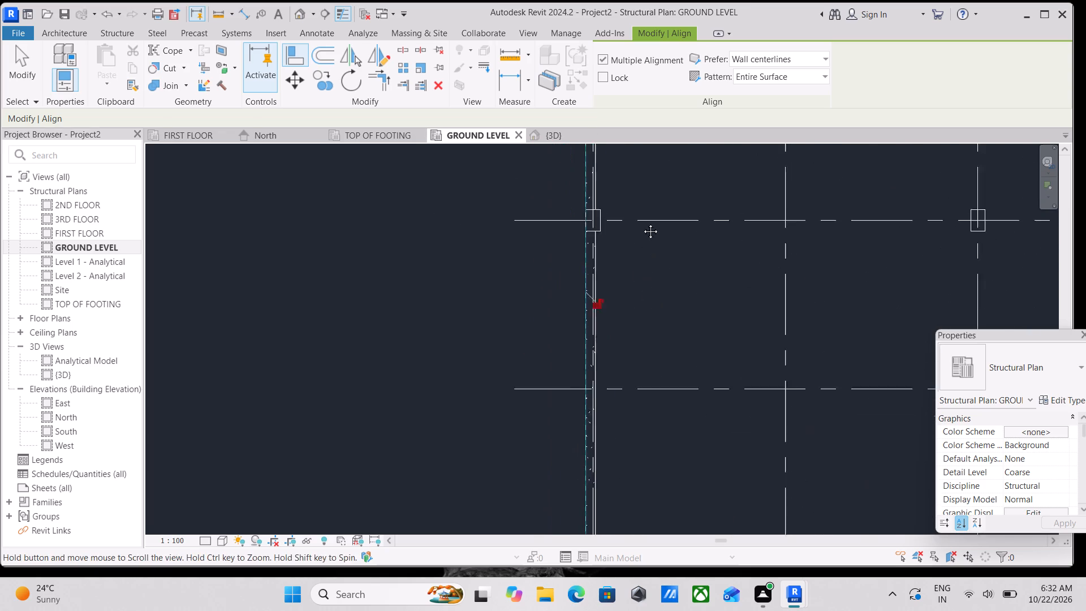
middle_click_drag(642, 223, 643, 187)
scroll(648, 199, "down", 3)
middle_click_drag(648, 198, 655, 120)
scroll(656, 340, "up", 3)
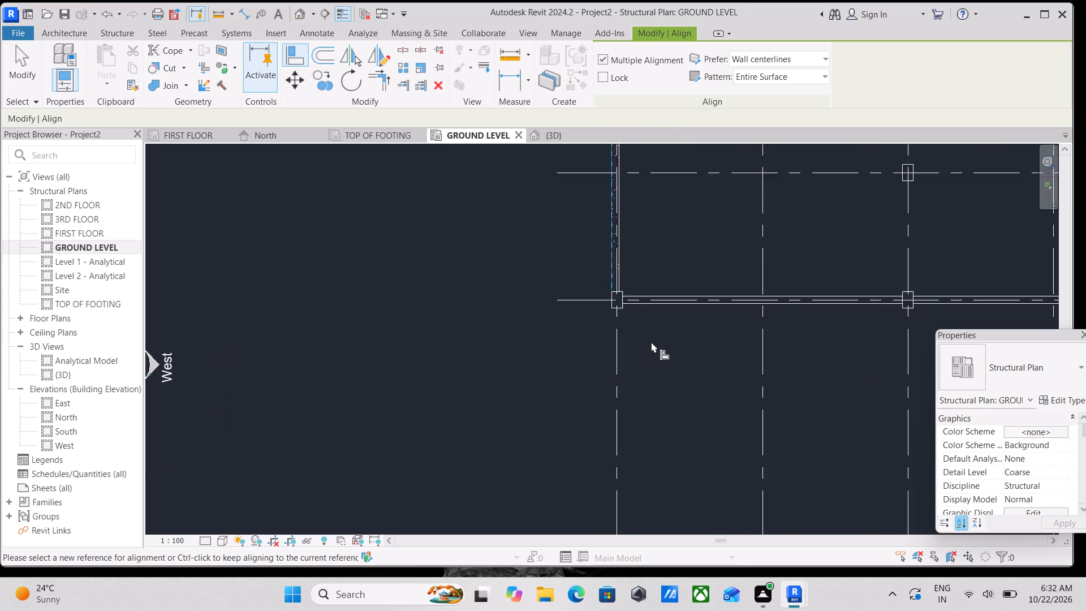
scroll(651, 341, "down", 4)
middle_click_drag(649, 338, 683, 74)
scroll(688, 132, "down", 3)
middle_click_drag(688, 144, 690, 150)
scroll(691, 152, "up", 1)
scroll(697, 212, "down", 1)
middle_click_drag(698, 236, 681, 390)
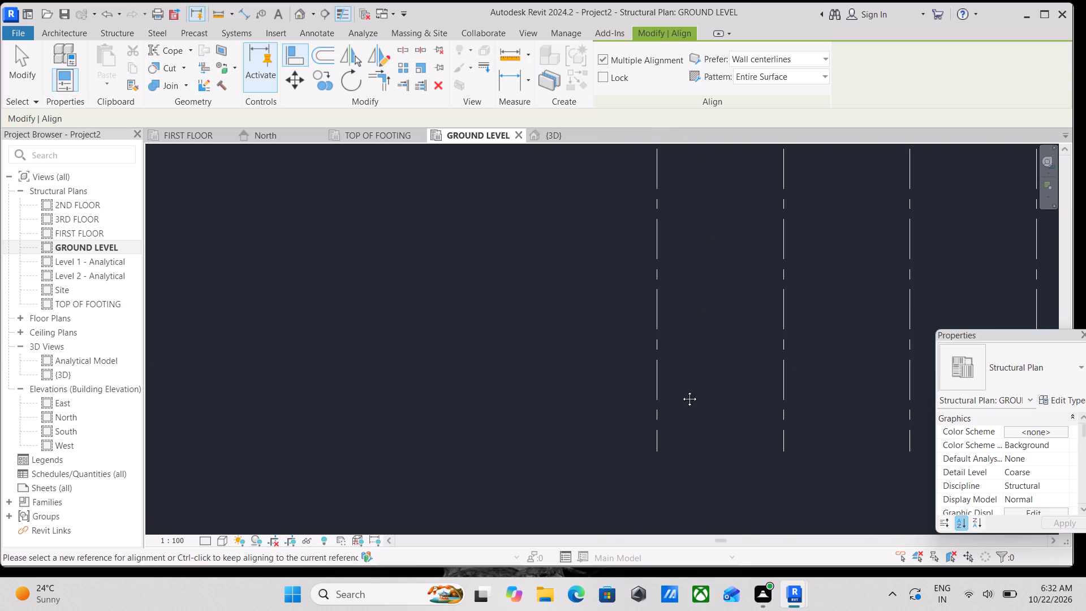
middle_click_drag(681, 390, 670, 424)
scroll(665, 243, "down", 3)
middle_click_drag(653, 277, 621, 438)
scroll(624, 432, "up", 1)
middle_click_drag(643, 249, 578, 492)
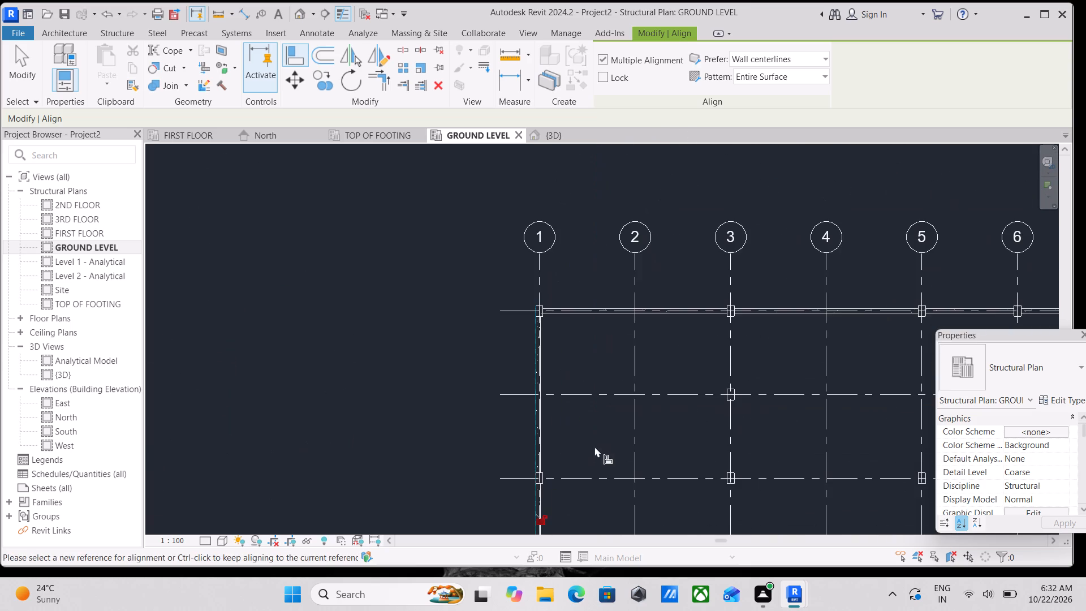
scroll(554, 267, "up", 2)
scroll(573, 328, "up", 4)
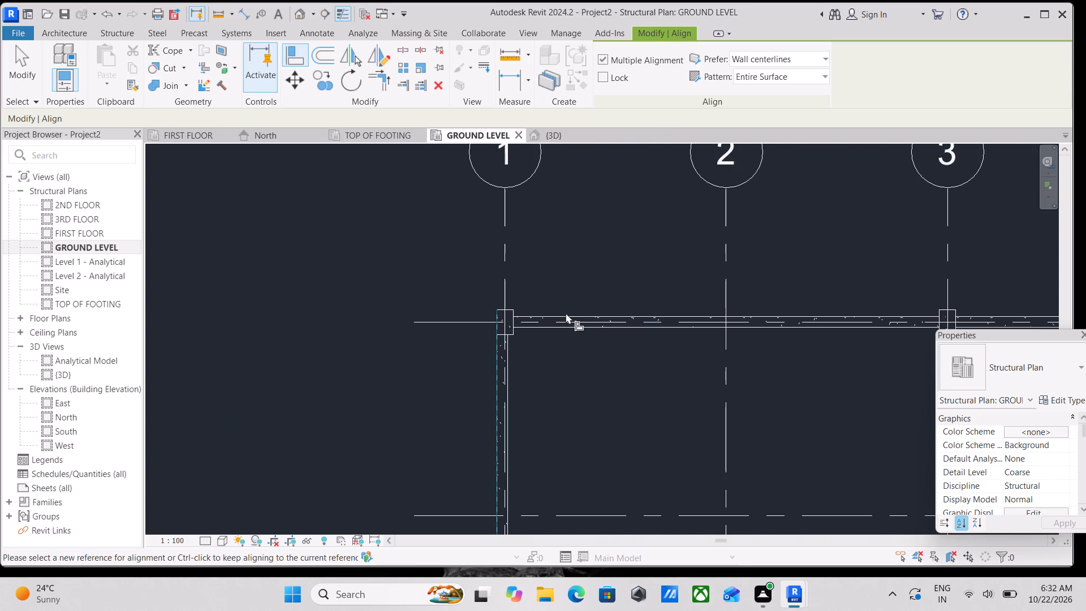
key("Escape")
key("Escape")
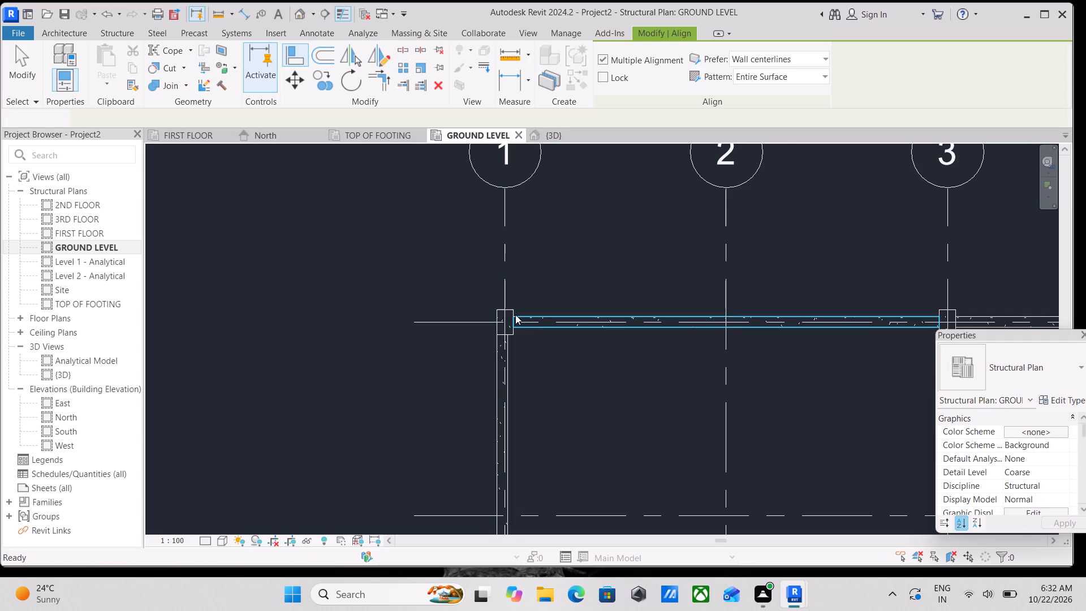
key("Escape")
scroll(515, 315, "up", 1)
type("AL")
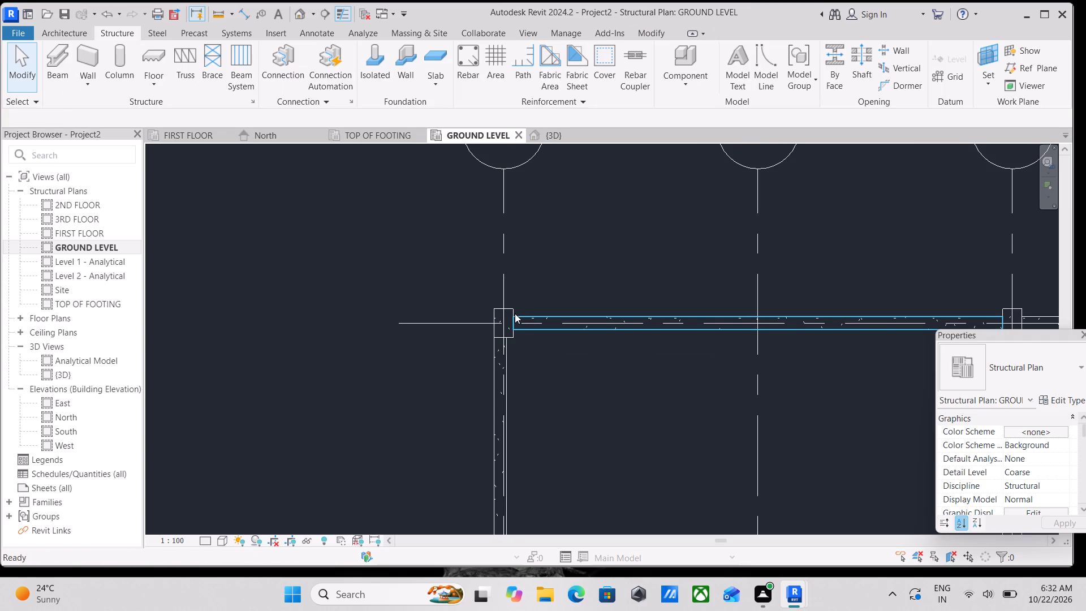
scroll(507, 324, "up", 6)
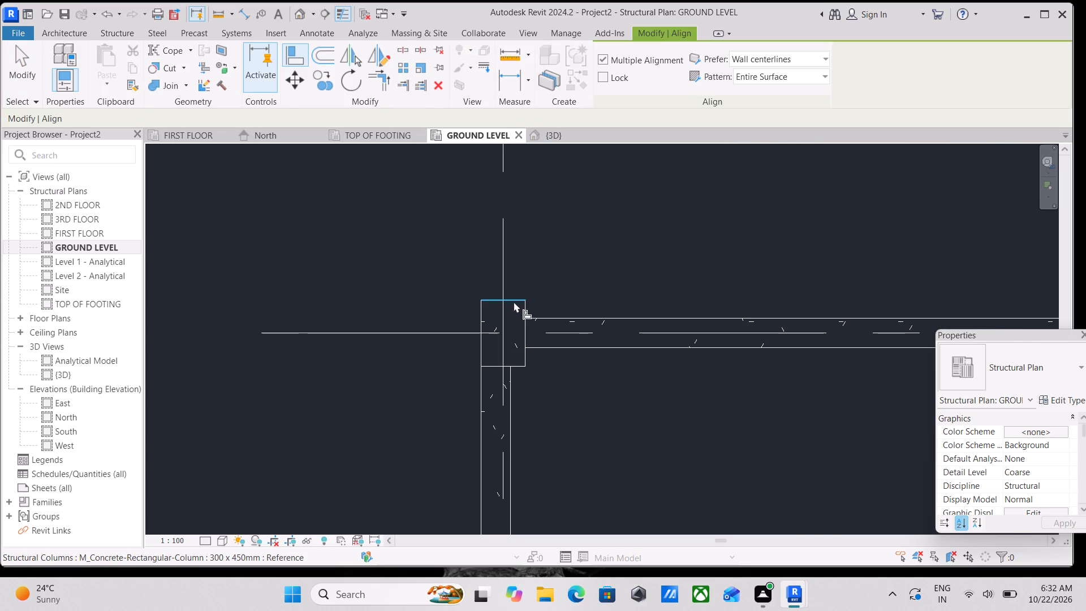
left_click(515, 296)
left_click(579, 315)
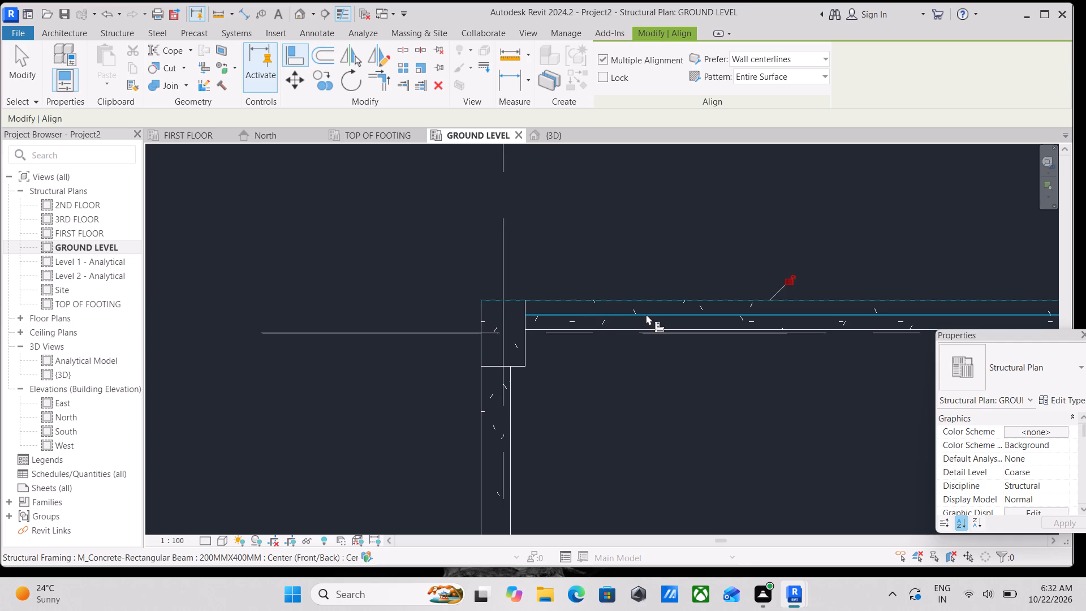
Align the outer face of the grid A beam between grids 3 and 5 with the current outer column face reference.
scroll(646, 314, "down", 3)
middle_click_drag(646, 314, 279, 255)
scroll(499, 295, "down", 1)
scroll(274, 253, "up", 2)
scroll(708, 289, "down", 3)
middle_click_drag(695, 289, 449, 312)
scroll(449, 312, "up", 1)
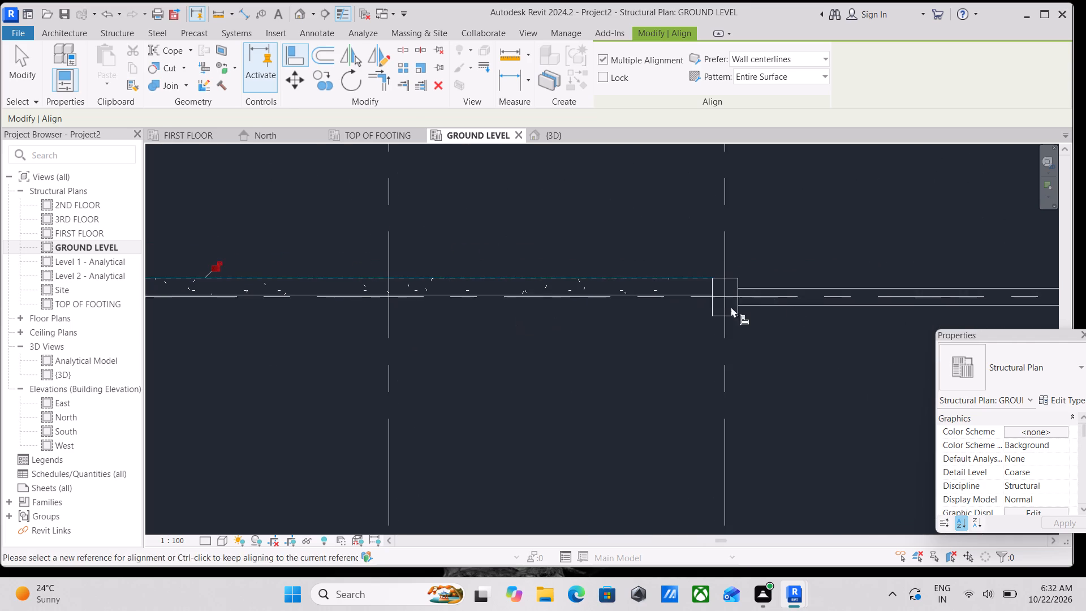
middle_click_drag(839, 296, 504, 317)
scroll(839, 296, "down", 1)
scroll(476, 318, "up", 1)
left_click(474, 309)
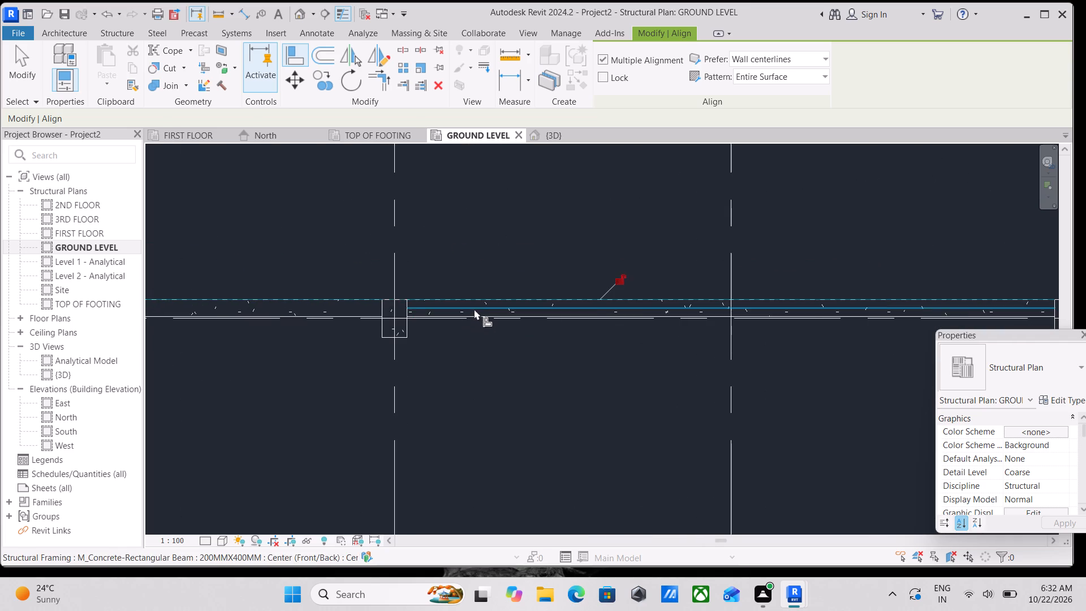
Align the outer faces of the grid A beams between grids 5 and 6 and grids 6 and F with the same reference, and end alignment.
scroll(474, 309, "down", 2)
middle_click_drag(474, 309, 304, 332)
left_click(772, 332)
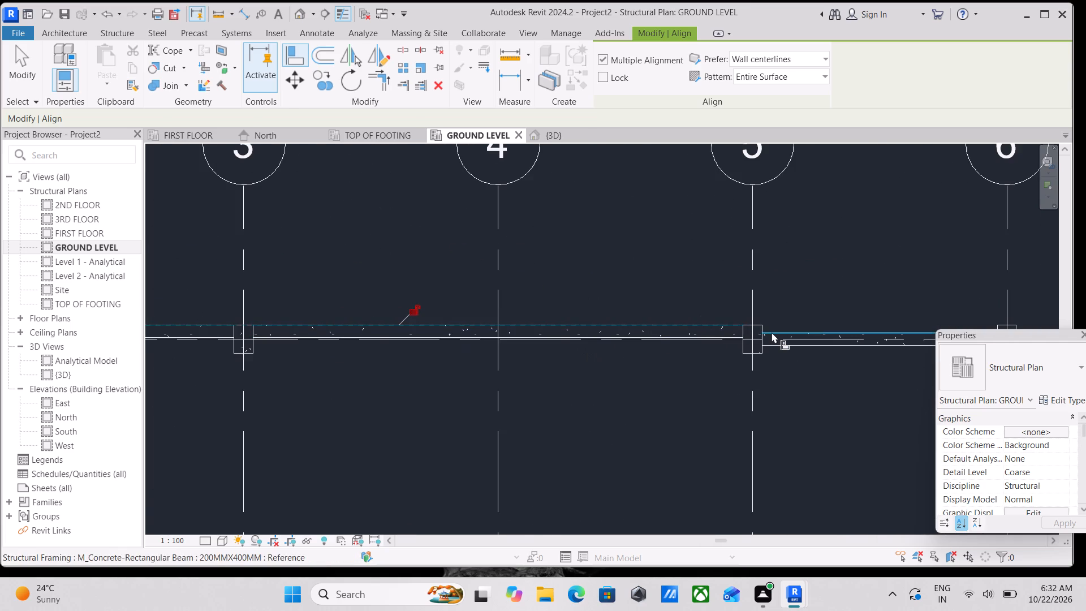
scroll(772, 332, "down", 2)
middle_click_drag(771, 332, 466, 356)
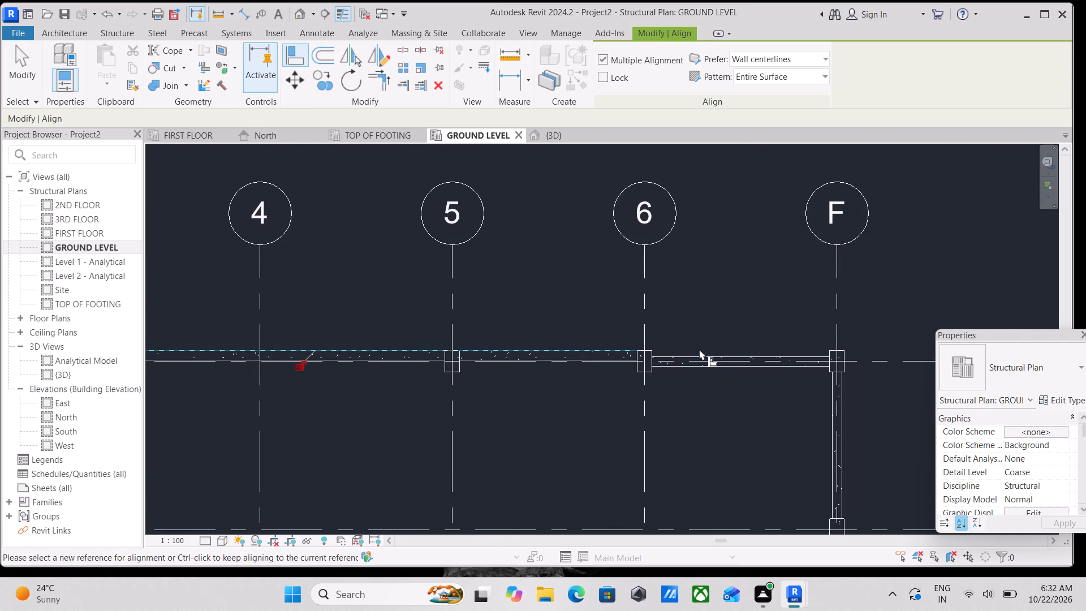
left_click(699, 354)
scroll(726, 363, "down", 2)
middle_click_drag(722, 363, 655, 341)
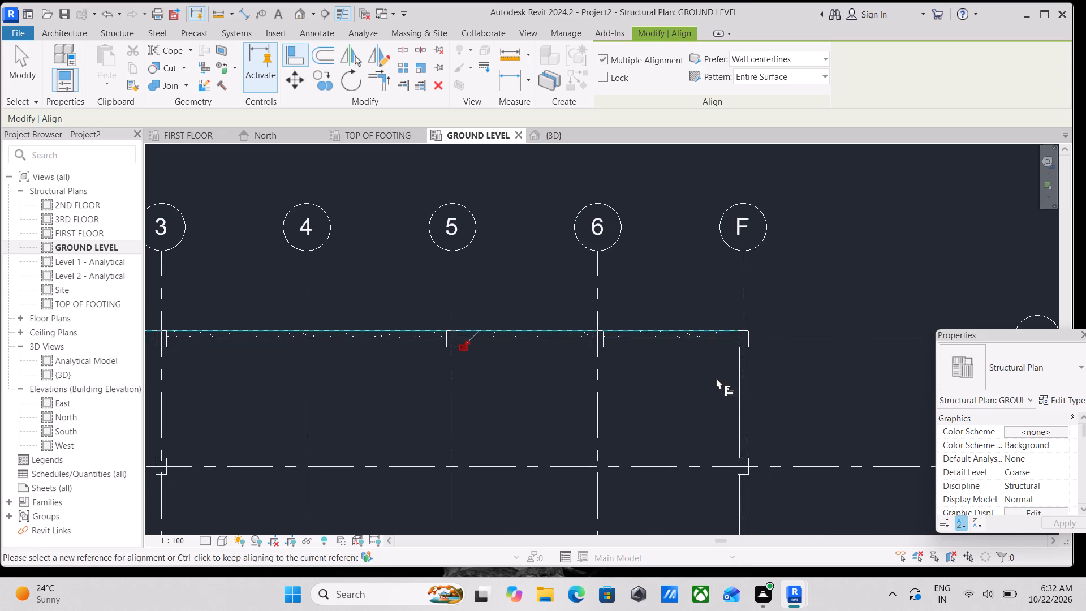
scroll(748, 378, "up", 7)
key("Escape")
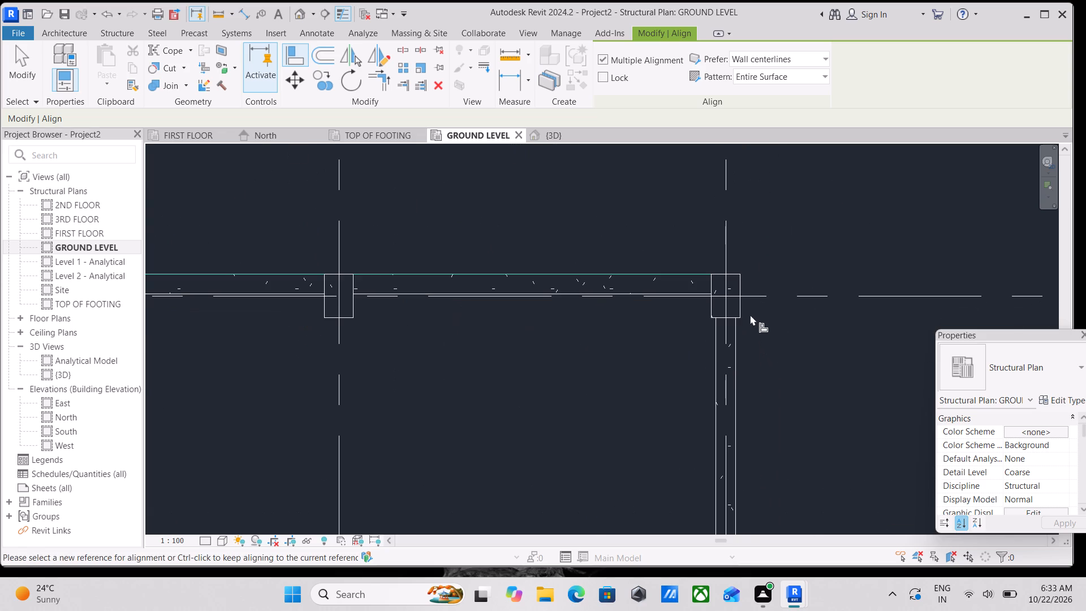
key("Escape")
key("Escape")
Align the outer face of the grid F beam between grids A and B with the outer face of the column at A and F.
type("AL")
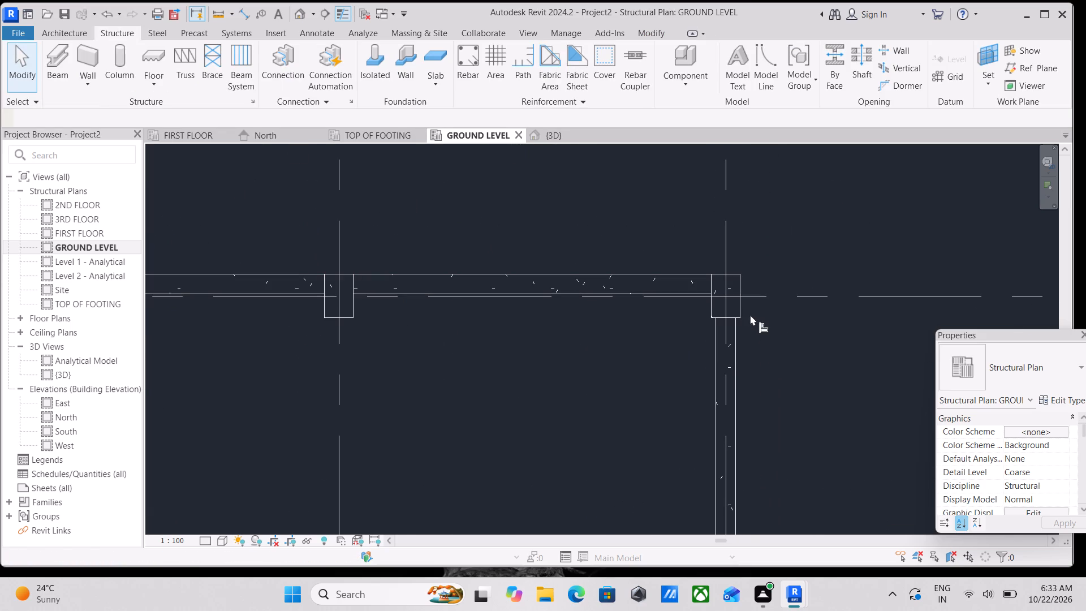
scroll(751, 300, "up", 3)
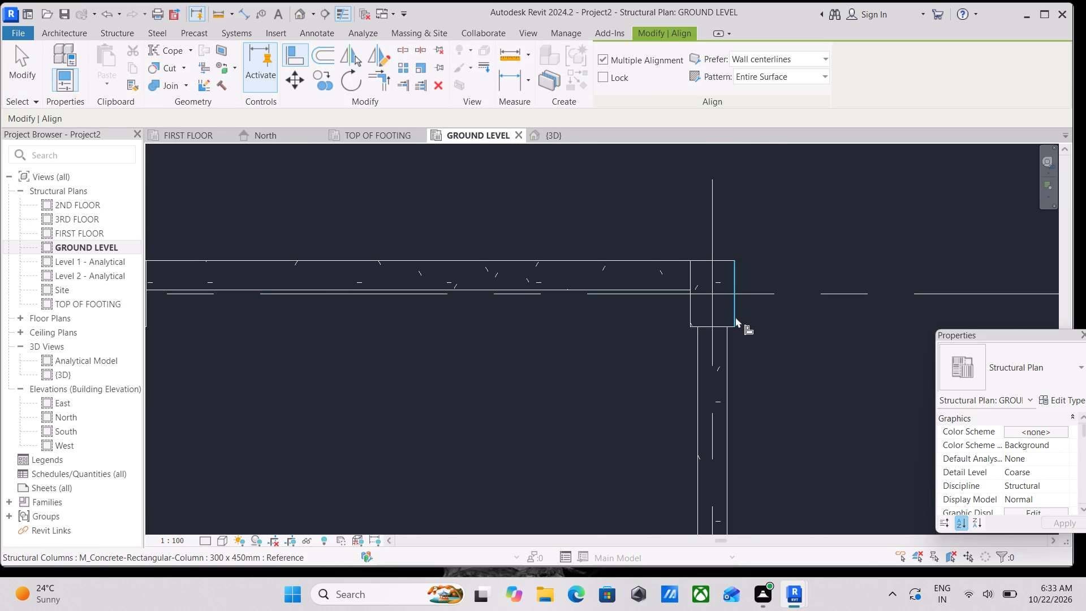
left_click(735, 317)
scroll(787, 322, "down", 2)
middle_click_drag(780, 321, 719, 283)
scroll(719, 283, "up", 1)
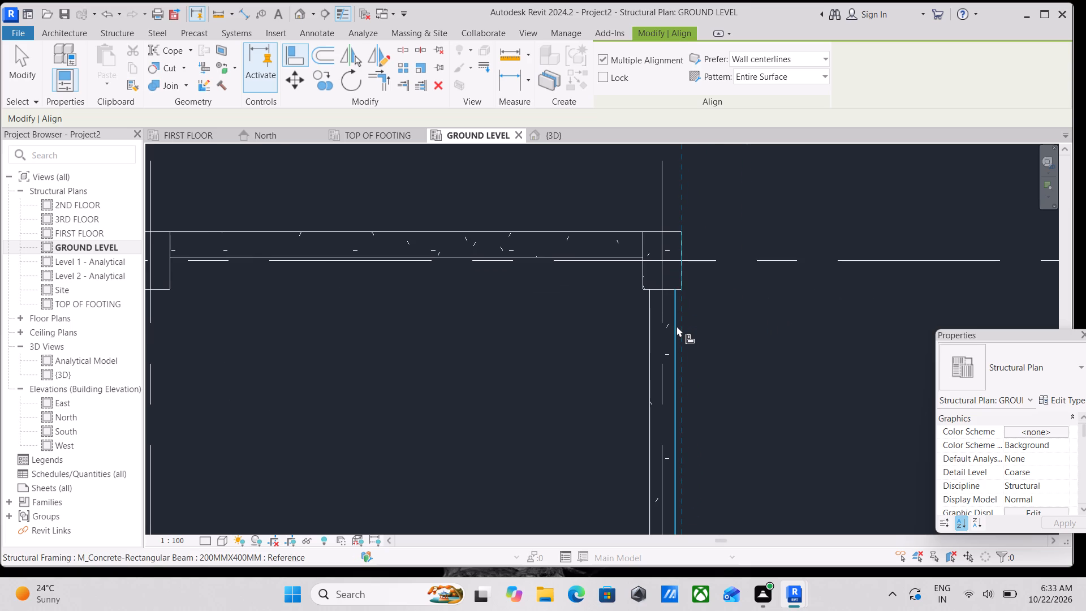
left_click(676, 326)
Align the outer face of the grid F beam between grids B and D with the same outer column face reference.
scroll(699, 328, "down", 4)
middle_click_drag(699, 328, 688, 227)
scroll(686, 174, "up", 1)
scroll(733, 296, "down", 2)
middle_click_drag(733, 297, 732, 234)
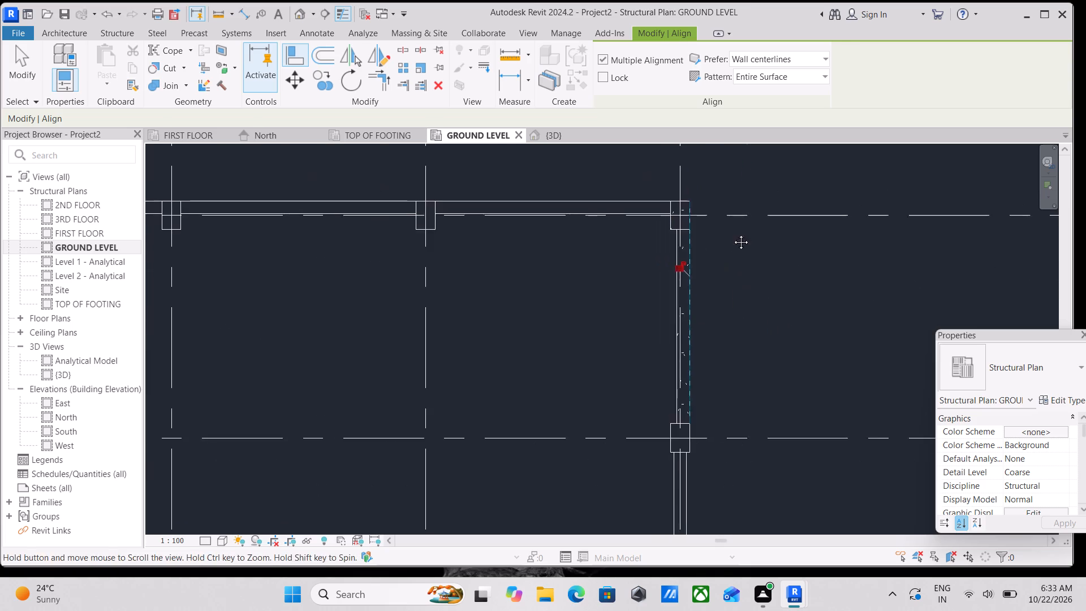
middle_click_drag(732, 234, 739, 173)
scroll(709, 346, "up", 2)
left_click(691, 365)
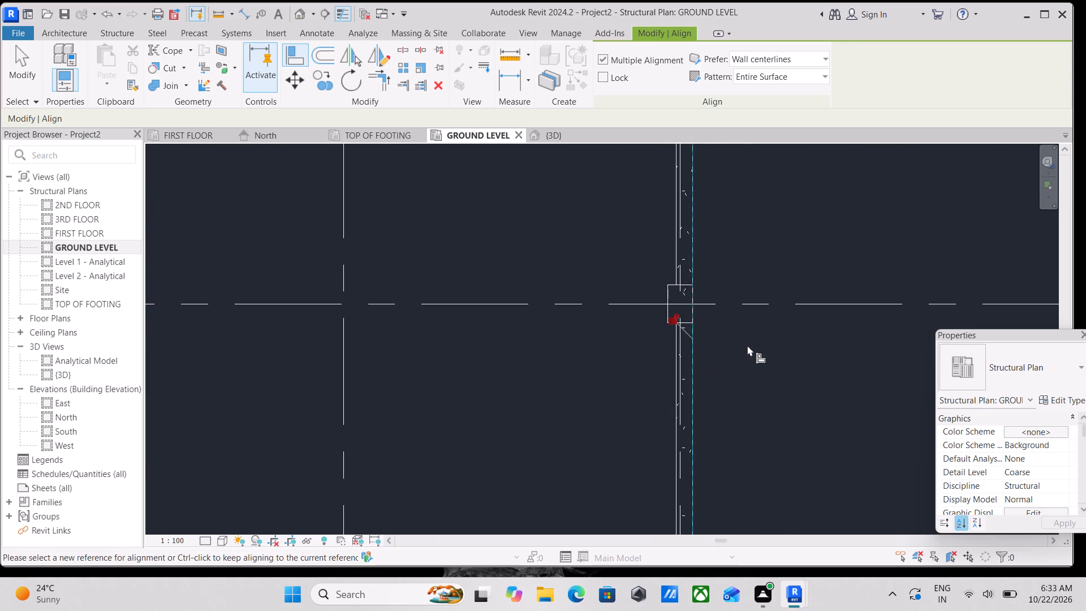
Align the outer face of the grid F beam between grids D and E with the same column face reference, and end alignment.
scroll(747, 345, "down", 2)
middle_click_drag(734, 334, 680, 177)
scroll(703, 244, "down", 2)
middle_click_drag(702, 278, 710, 181)
scroll(736, 293, "down", 2)
middle_click_drag(735, 295, 733, 278)
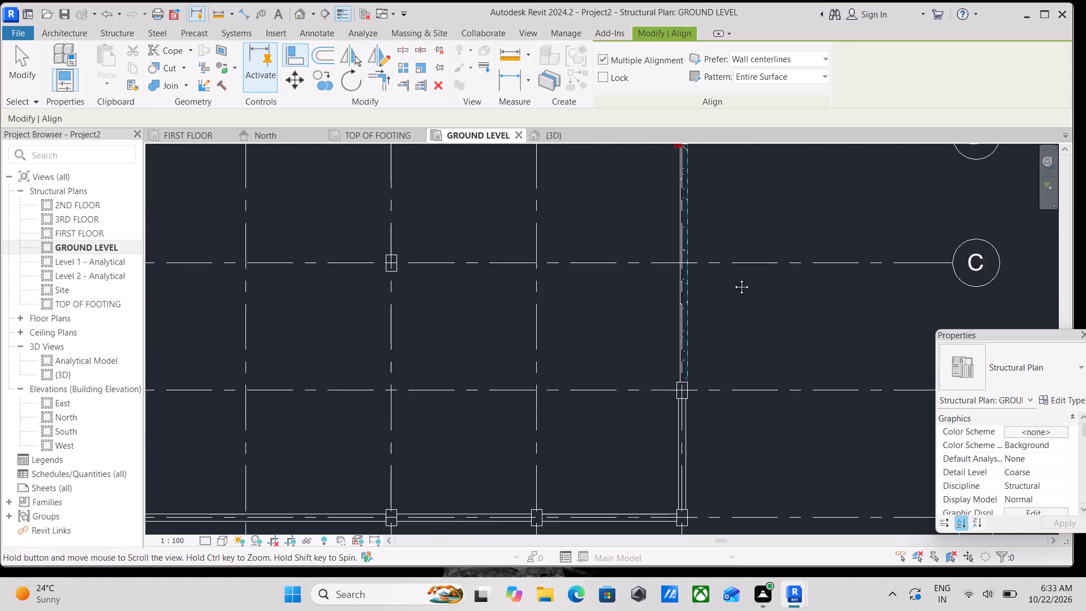
middle_click_drag(733, 278, 730, 176)
scroll(707, 338, "up", 4)
left_click(669, 332)
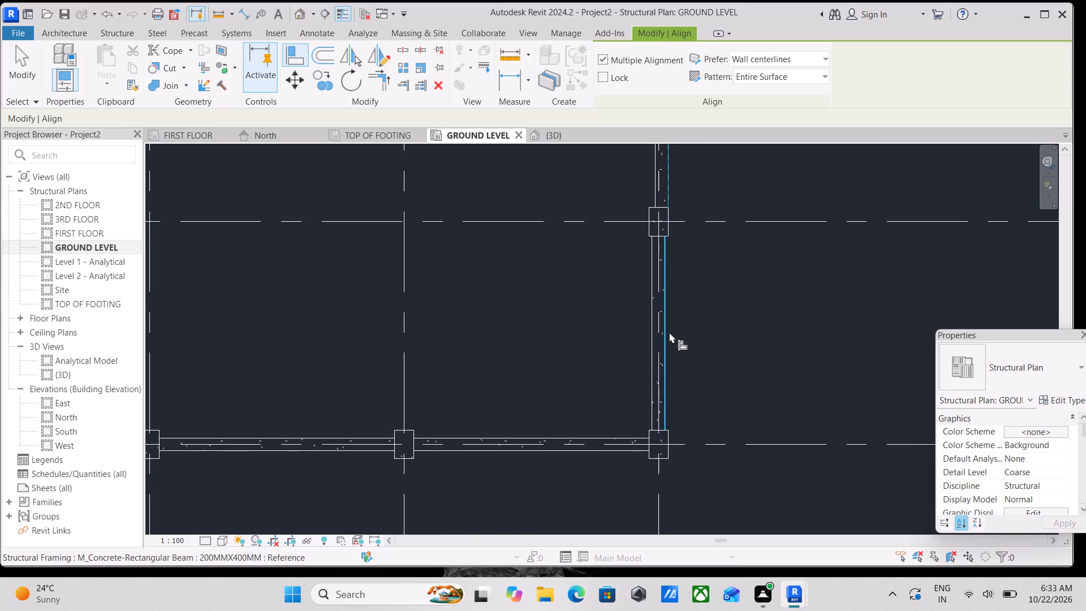
scroll(689, 325, "down", 2)
middle_click_drag(689, 325, 726, 275)
scroll(689, 372, "up", 2)
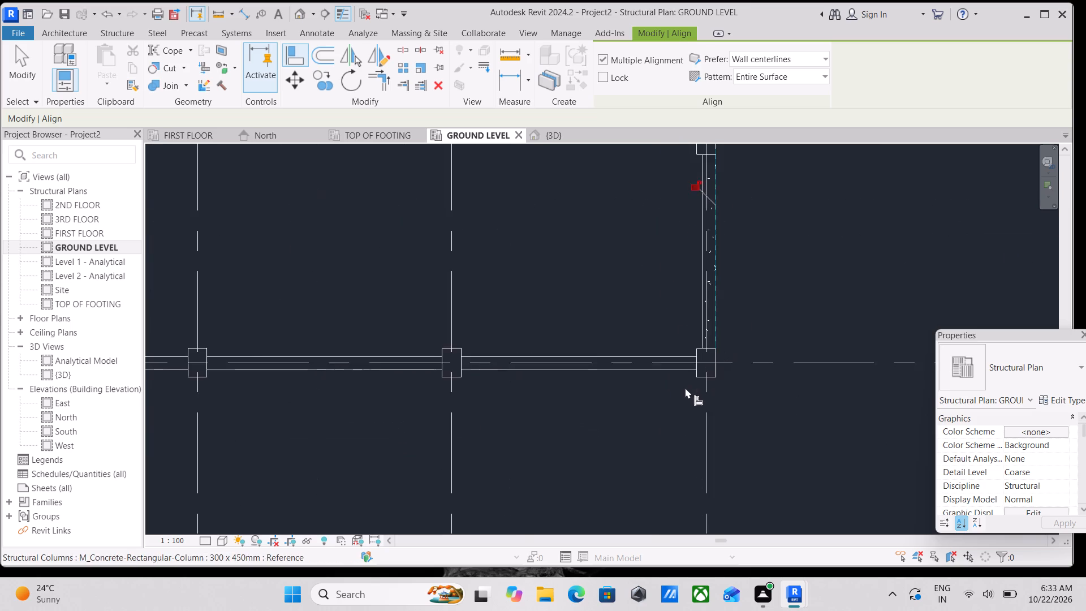
scroll(678, 381, "up", 1)
scroll(579, 375, "up", 2)
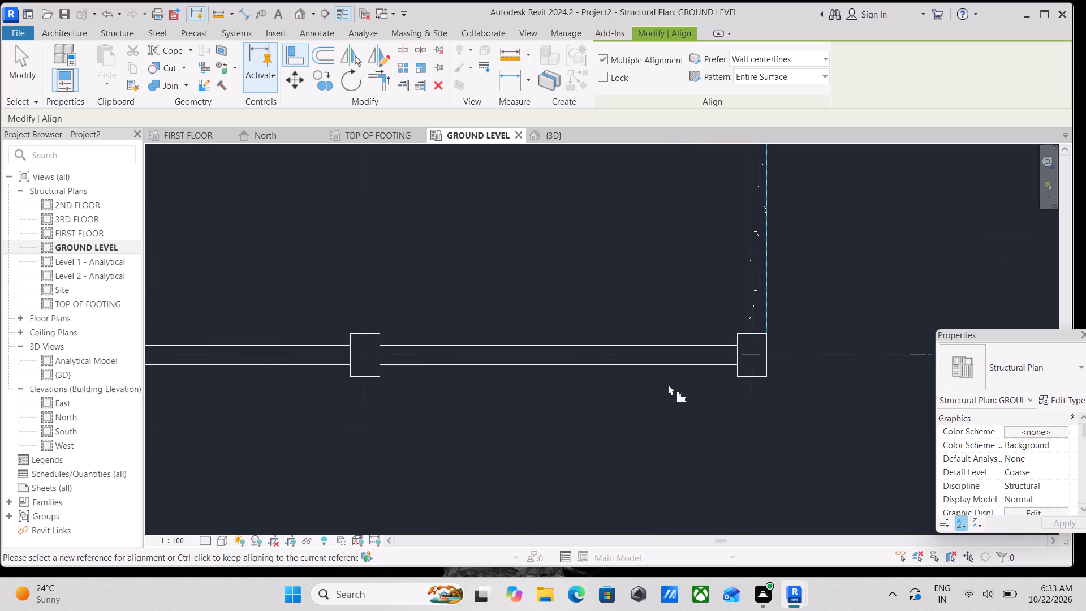
key("Escape")
key("Escape")
Align the outer faces of the grid E beams between grids F and 6 and grids 6 and 5 with the outer face of the column at E and F.
type("AL")
scroll(743, 373, "up", 4)
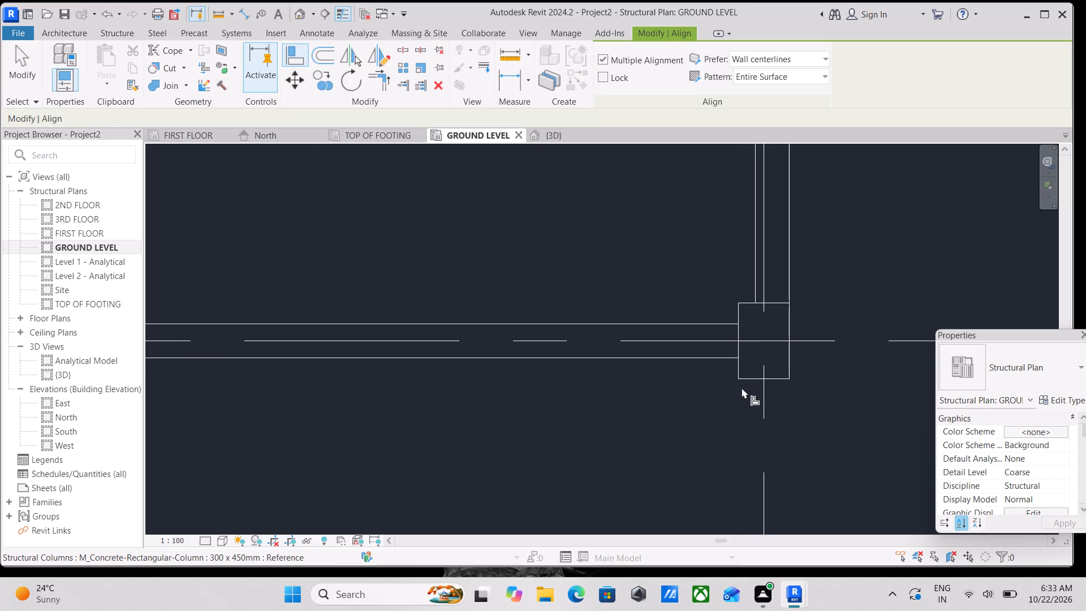
left_click(743, 376)
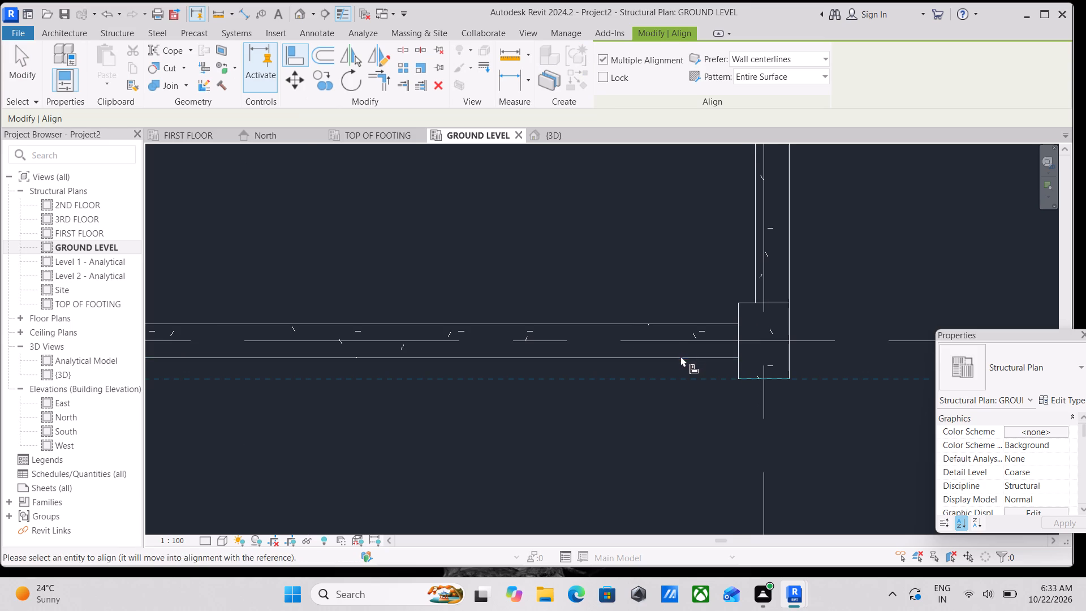
left_click(680, 357)
scroll(680, 358, "down", 3)
middle_click_drag(680, 358, 911, 372)
scroll(911, 372, "up", 2)
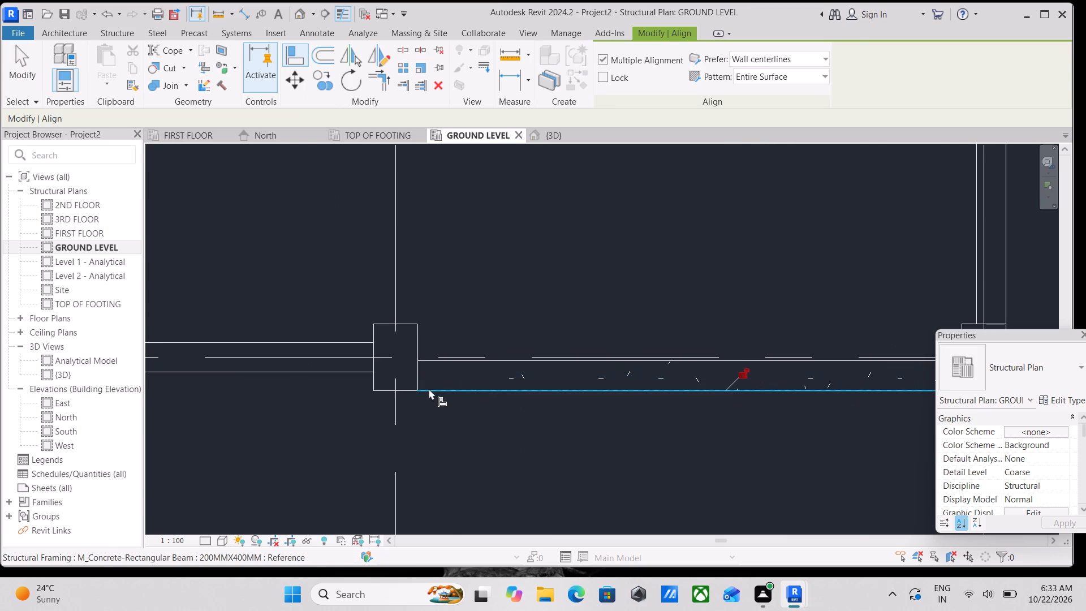
left_click(347, 368)
Align the outer face of the grid E beam between grids 5 and 3 with the same outer column face reference.
scroll(361, 361, "down", 2)
middle_click_drag(361, 361, 917, 325)
scroll(917, 324, "up", 1)
scroll(684, 325, "down", 2)
middle_click_drag(638, 320, 799, 327)
scroll(799, 327, "up", 1)
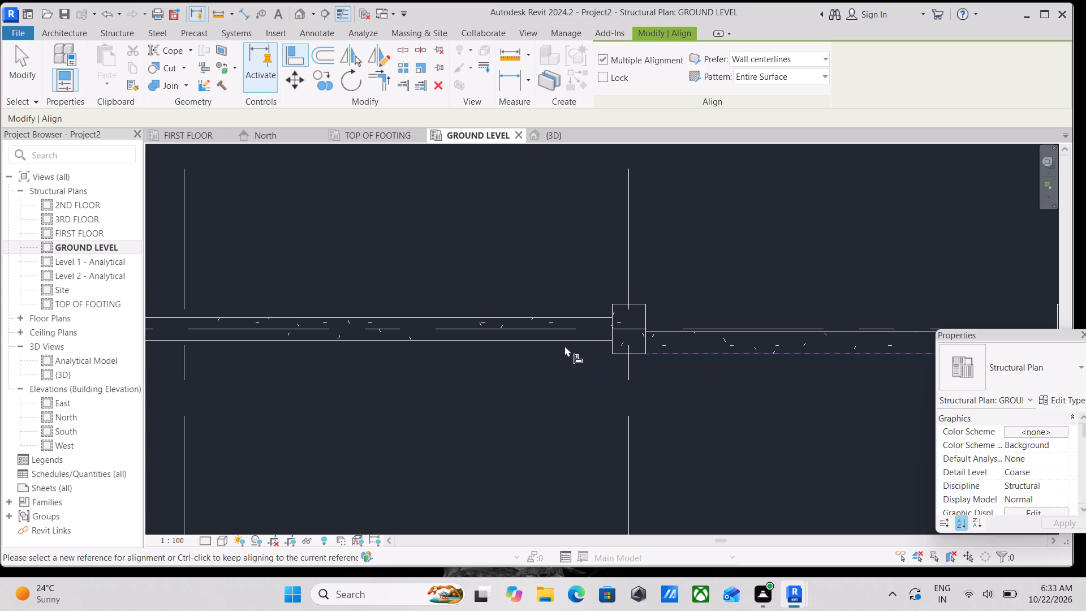
left_click(564, 340)
Align the outer face of the grid E beam between grids 3 and 1 with the same column face reference, and end alignment.
scroll(565, 341, "down", 2)
middle_click_drag(565, 341, 947, 346)
scroll(947, 346, "up", 2)
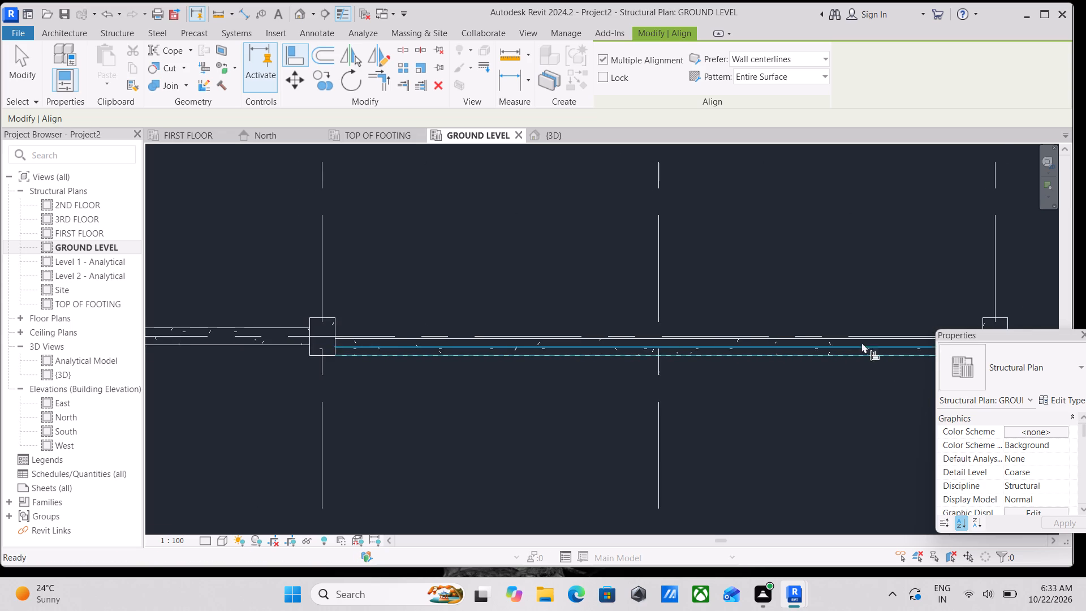
scroll(464, 322, "down", 2)
middle_click_drag(477, 323, 730, 313)
scroll(730, 313, "up", 1)
left_click(527, 334)
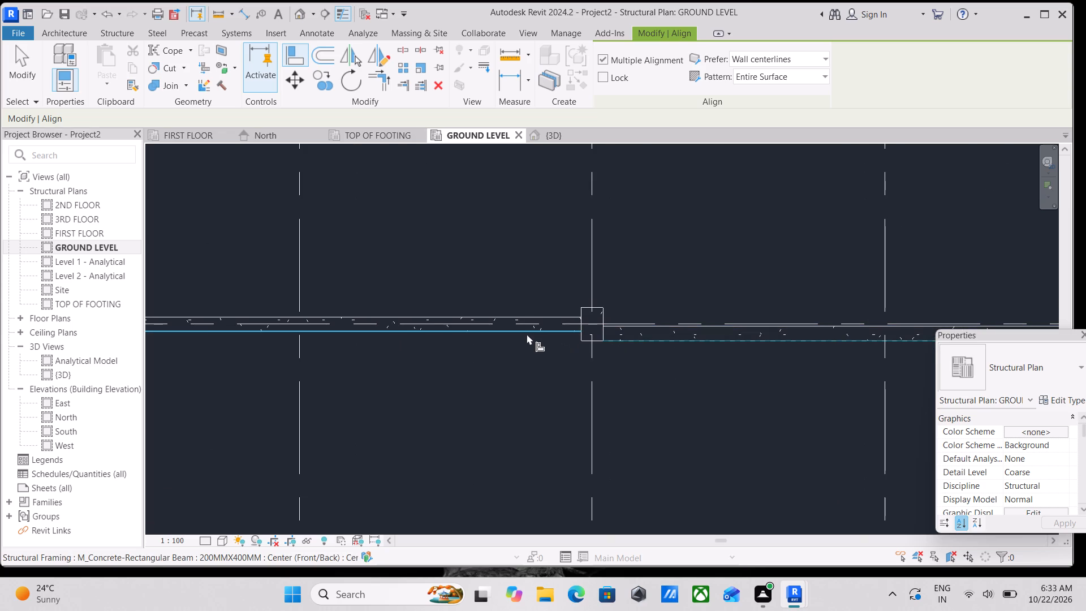
scroll(533, 332, "down", 2)
middle_click_drag(533, 332, 835, 314)
scroll(835, 314, "up", 1)
scroll(468, 315, "down", 2)
middle_click_drag(468, 315, 481, 376)
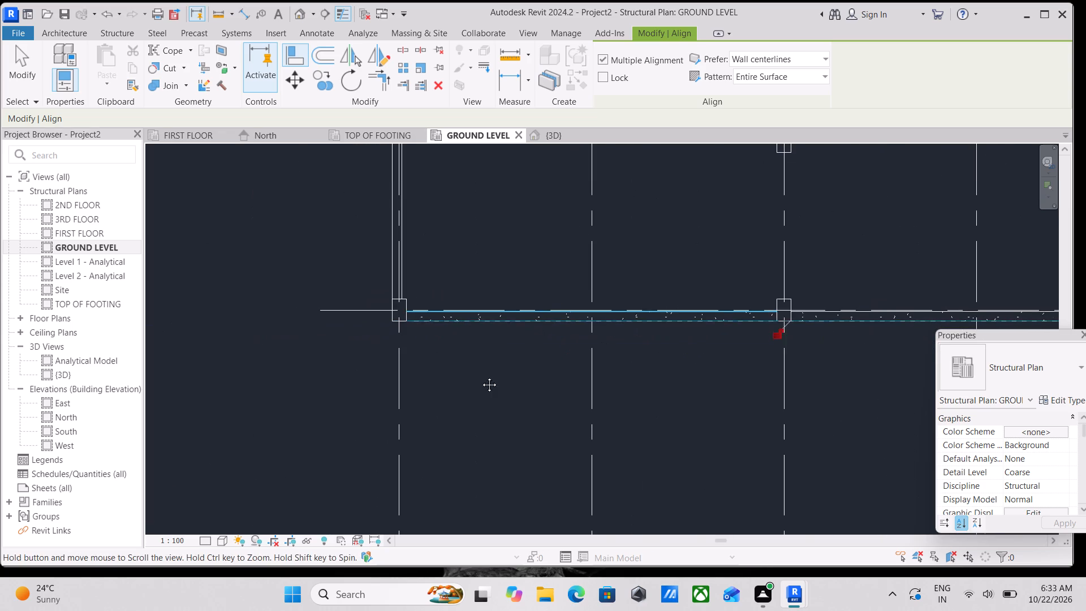
middle_click_drag(481, 376, 489, 419)
scroll(559, 378, "down", 4)
key("Escape")
scroll(588, 335, "down", 2)
middle_click_drag(588, 335, 590, 381)
scroll(590, 381, "down", 1)
middle_click_drag(590, 381, 583, 427)
scroll(583, 427, "up", 1)
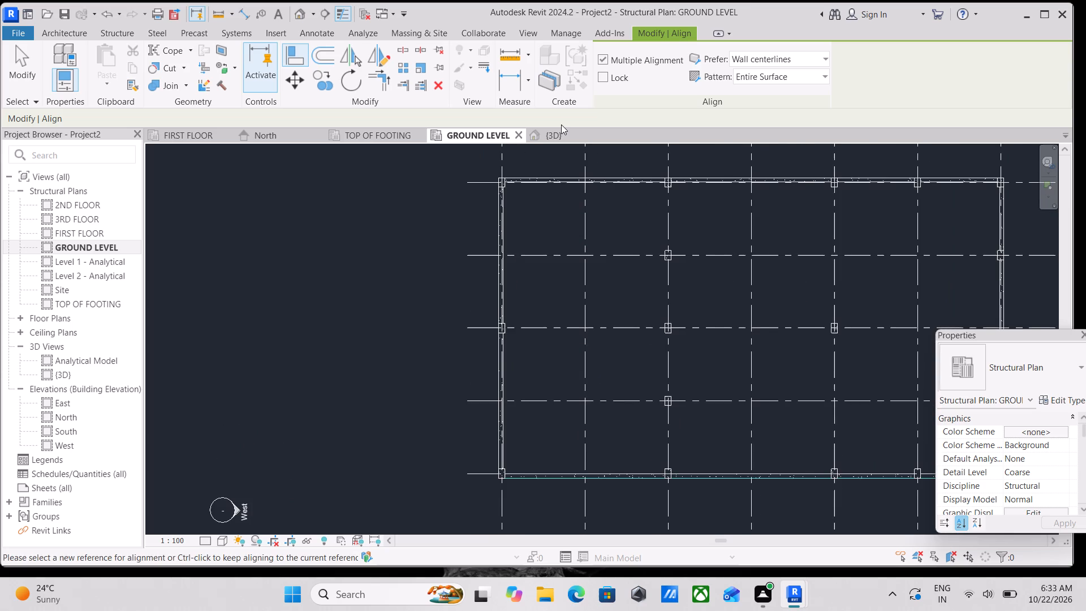
key("Escape")
key("Escape")
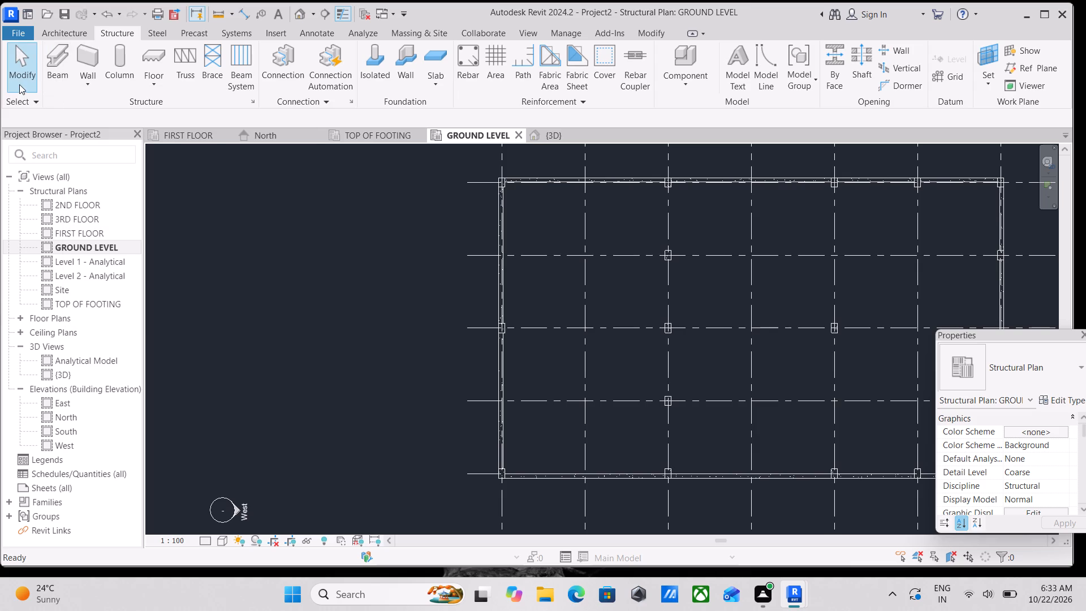
Place a 200MMX400MM beam along grid C, between the facing sides of the columns at grids 1 and 3.
left_click(54, 73)
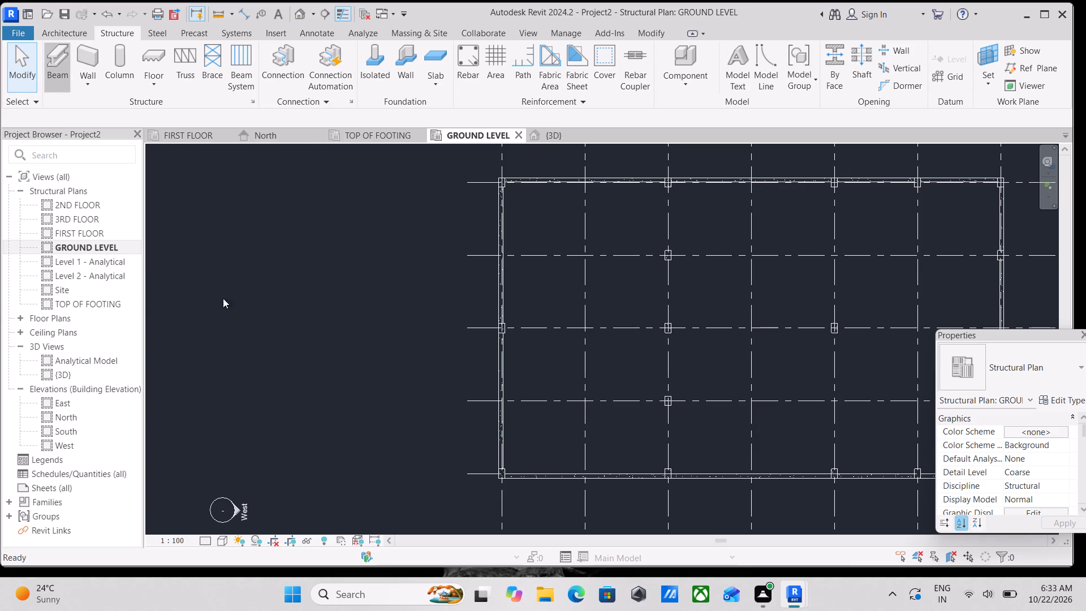
scroll(559, 250, "up", 1)
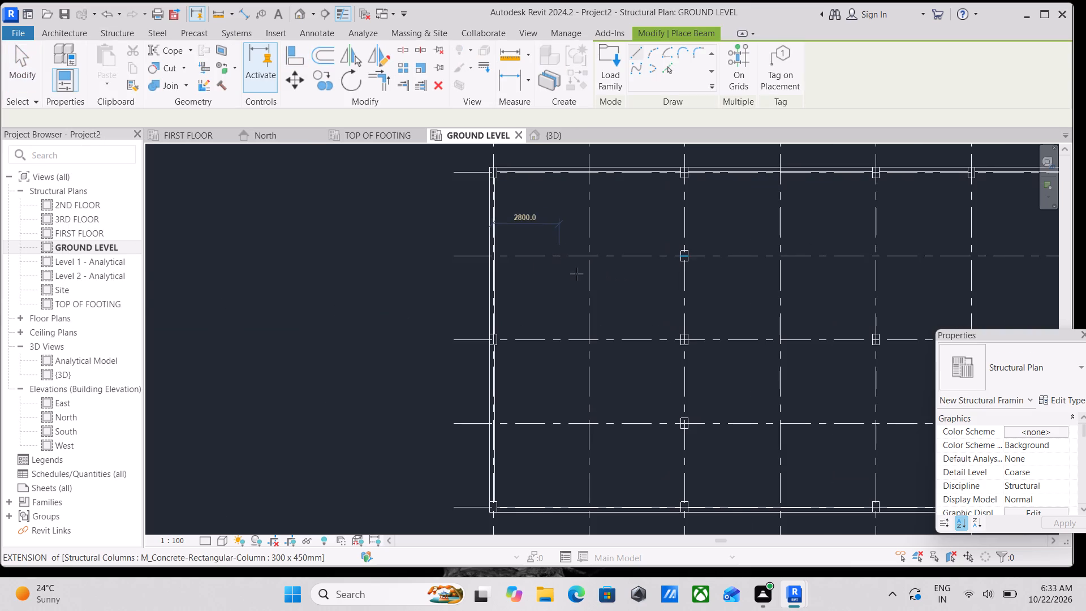
scroll(657, 279, "down", 1)
middle_click_drag(657, 279, 432, 300)
scroll(432, 300, "up", 1)
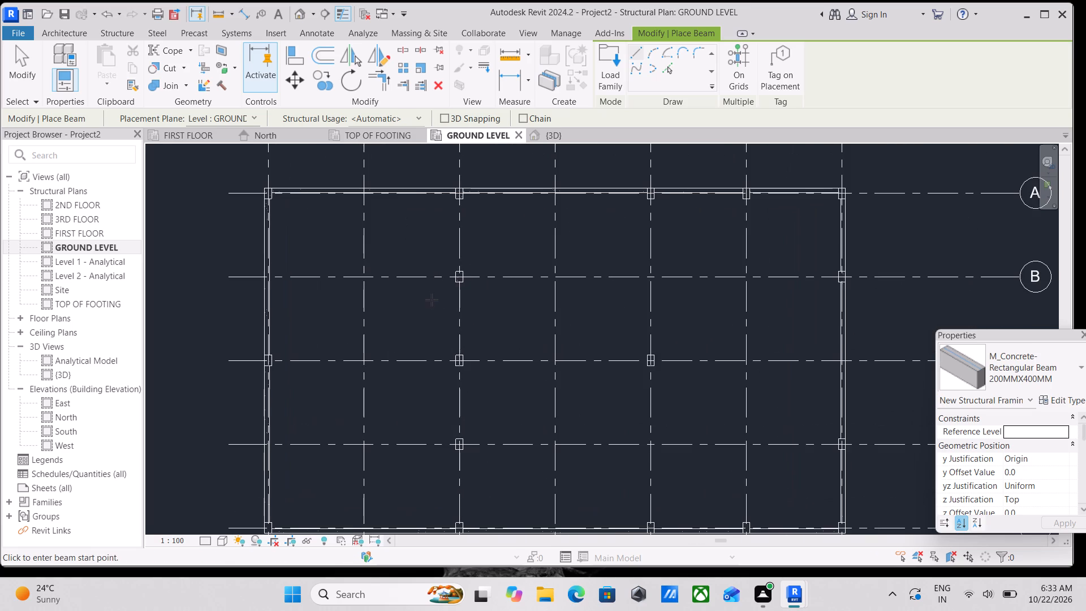
scroll(396, 314, "down", 2)
middle_click_drag(396, 313, 463, 288)
scroll(463, 288, "up", 1)
scroll(359, 348, "up", 1)
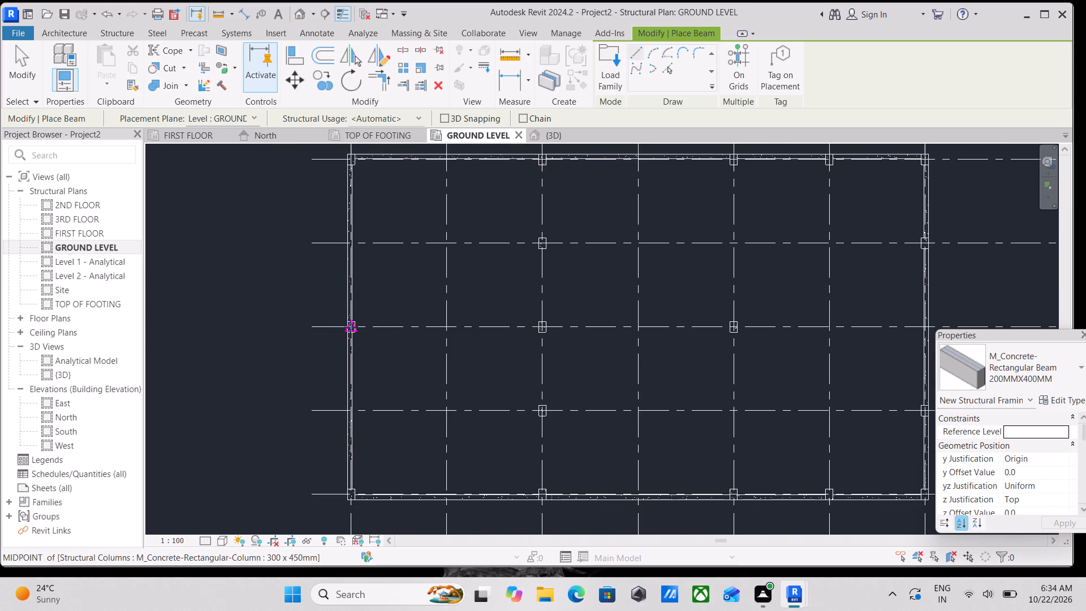
scroll(352, 327, "up", 6)
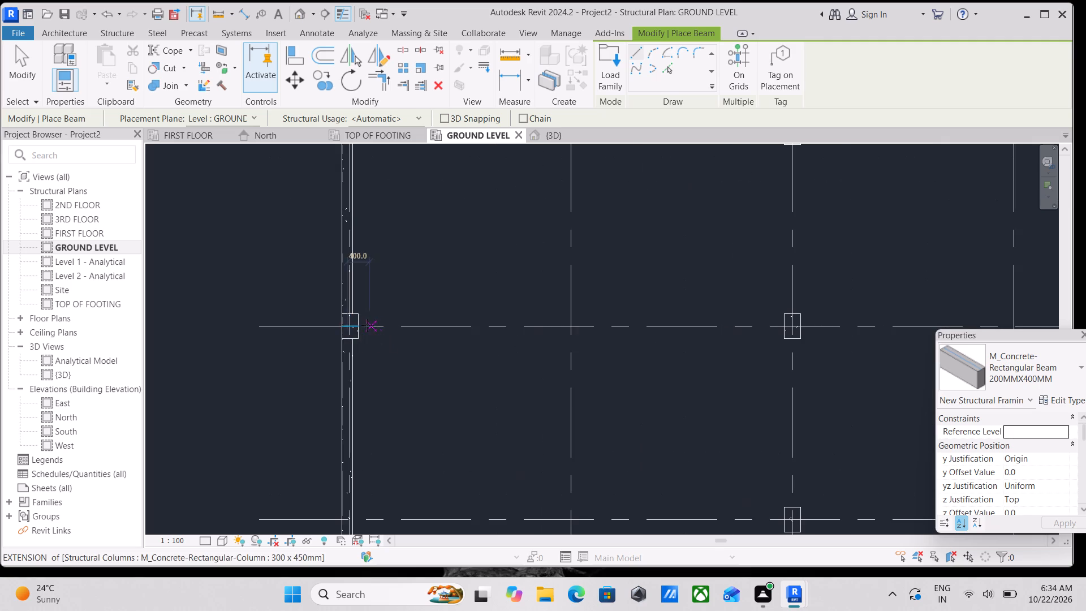
left_click(356, 322)
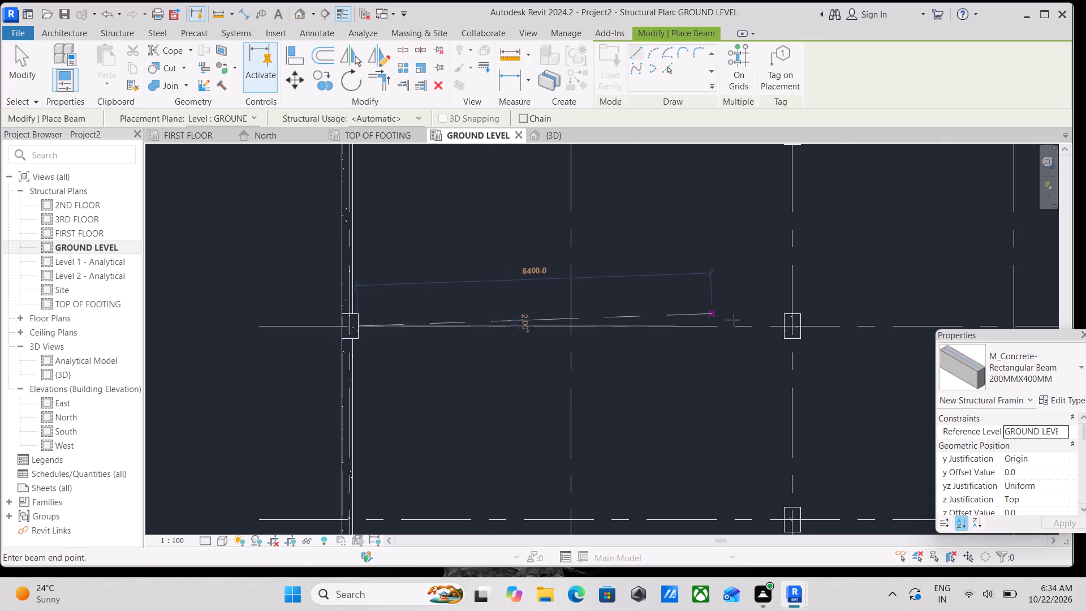
left_click(782, 328)
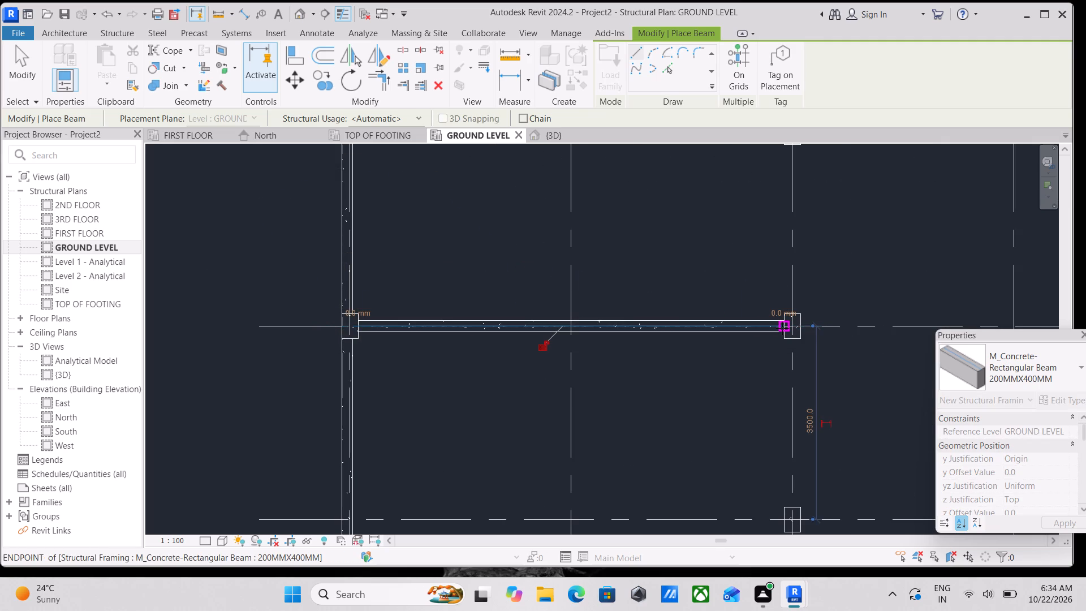
key("Escape")
Place a 200MMX400MM beam along grid C, between the facing sides of the columns at grids 3 and 5.
scroll(782, 320, "down", 5)
middle_click_drag(777, 312, 554, 293)
scroll(556, 294, "up", 1)
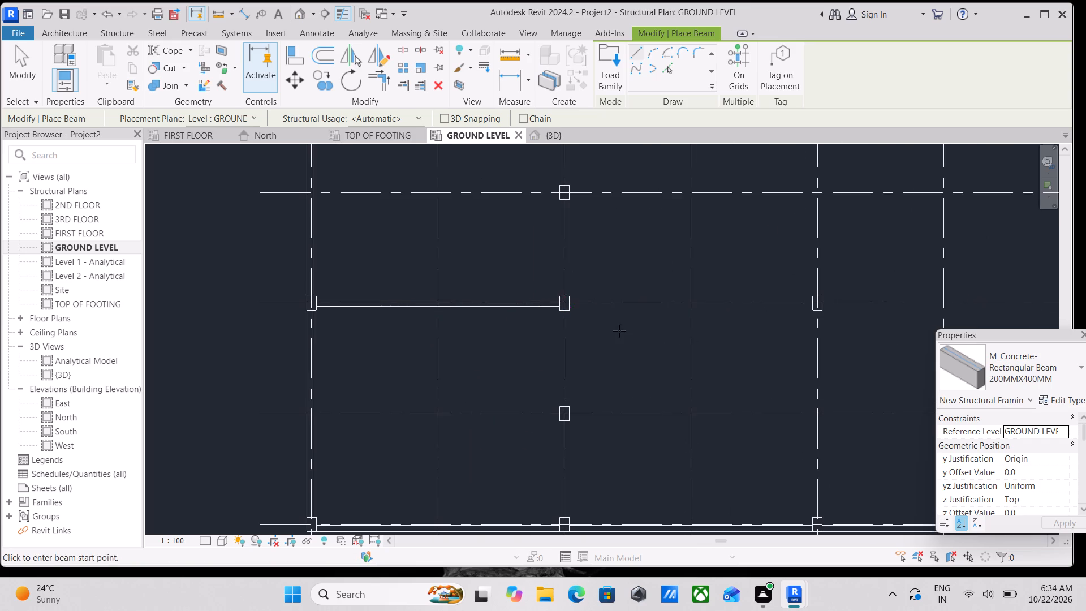
scroll(687, 333, "down", 3)
middle_click_drag(687, 333, 650, 283)
scroll(650, 282, "up", 1)
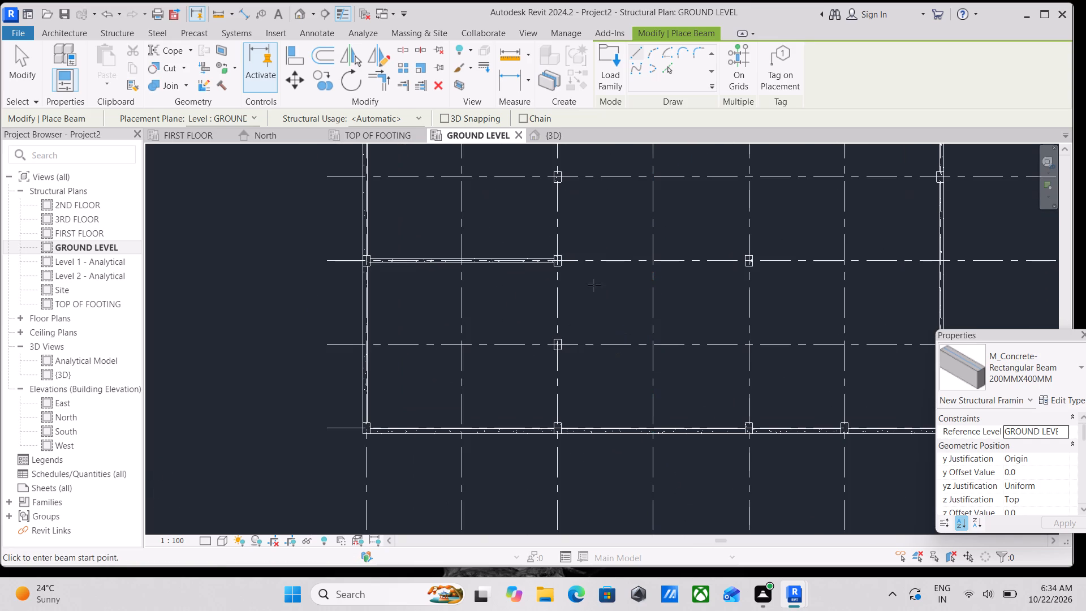
scroll(580, 229, "up", 7)
left_click(537, 288)
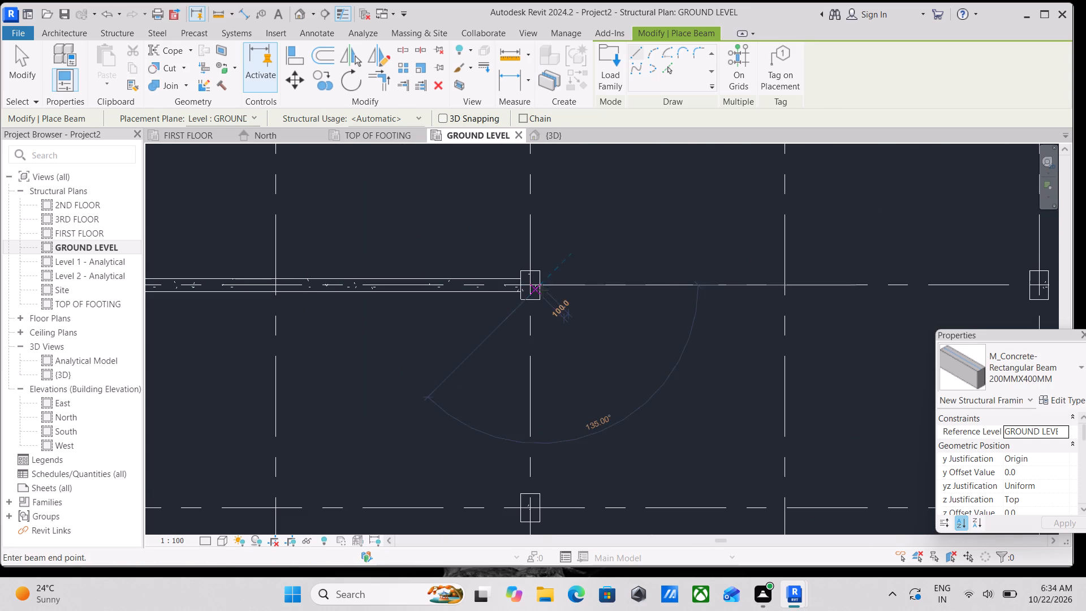
scroll(779, 291, "down", 3)
middle_click_drag(779, 291, 546, 296)
scroll(554, 297, "up", 1)
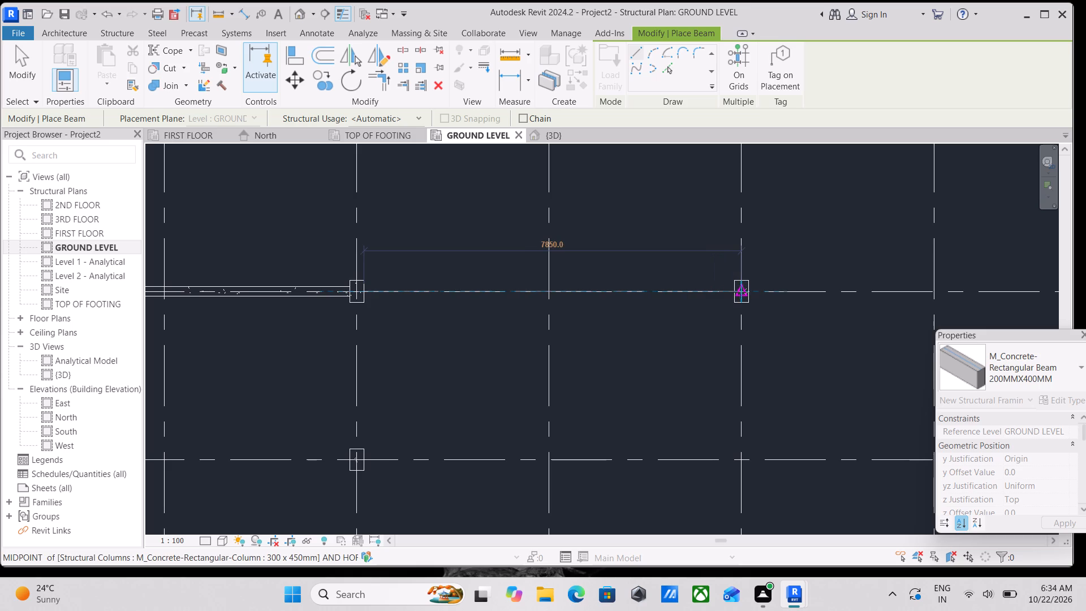
scroll(734, 296, "up", 3)
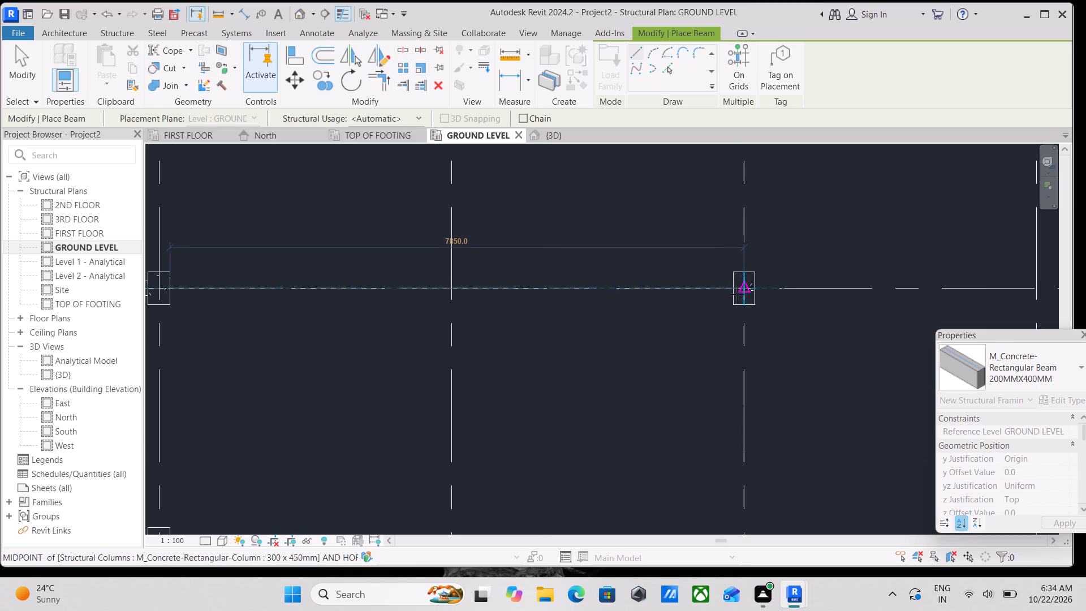
left_click(732, 292)
Place a 200MMX400MM beam about 3800 mm long along grid C, from beside the column at grid 5 to grid 6, and end placement.
scroll(801, 283, "down", 2)
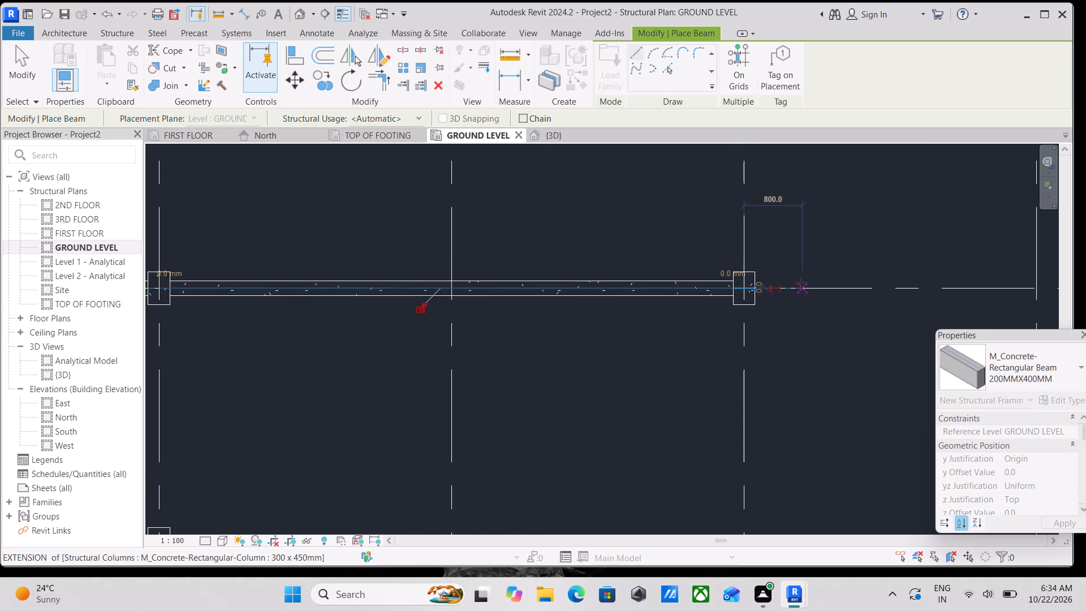
scroll(801, 283, "down", 3)
middle_click_drag(801, 283, 551, 293)
scroll(551, 293, "up", 1)
scroll(551, 293, "down", 7)
middle_click_drag(555, 298, 553, 305)
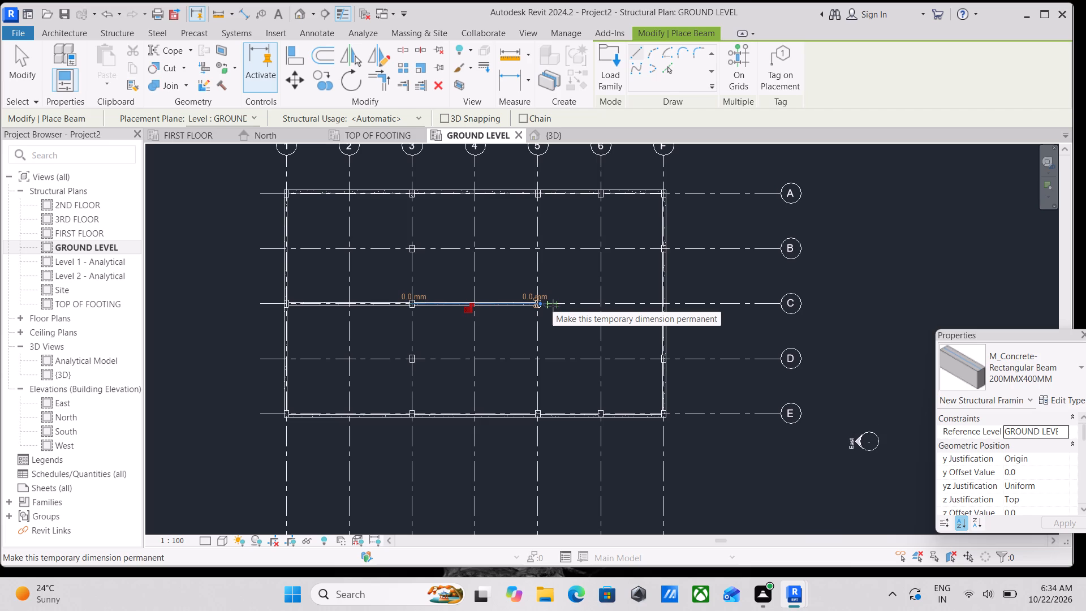
scroll(551, 311, "up", 11)
scroll(502, 295, "up", 3)
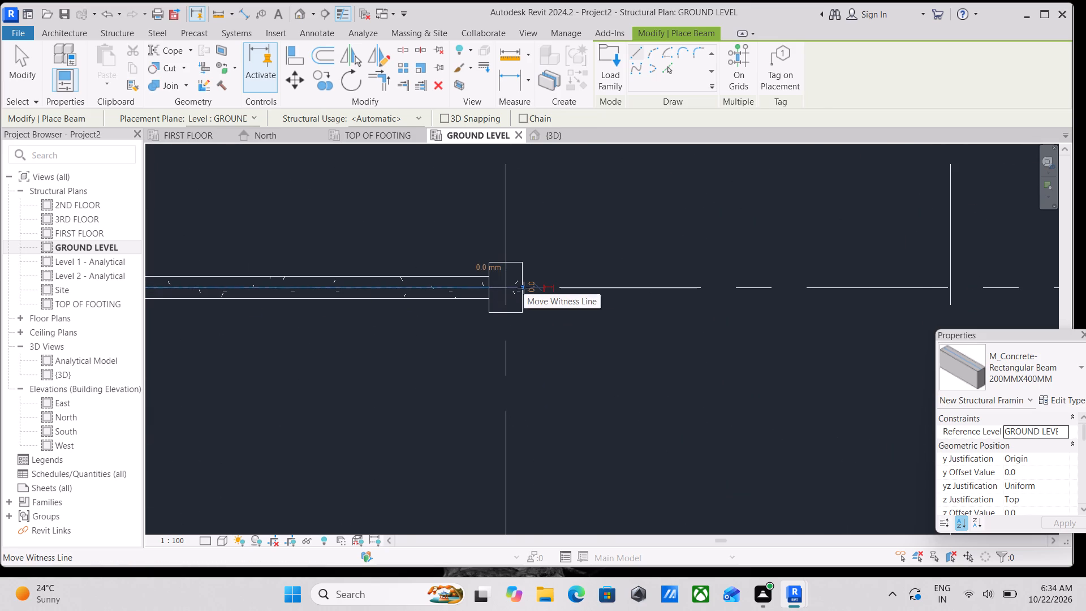
scroll(524, 287, "down", 11)
key("Escape")
scroll(628, 281, "down", 1)
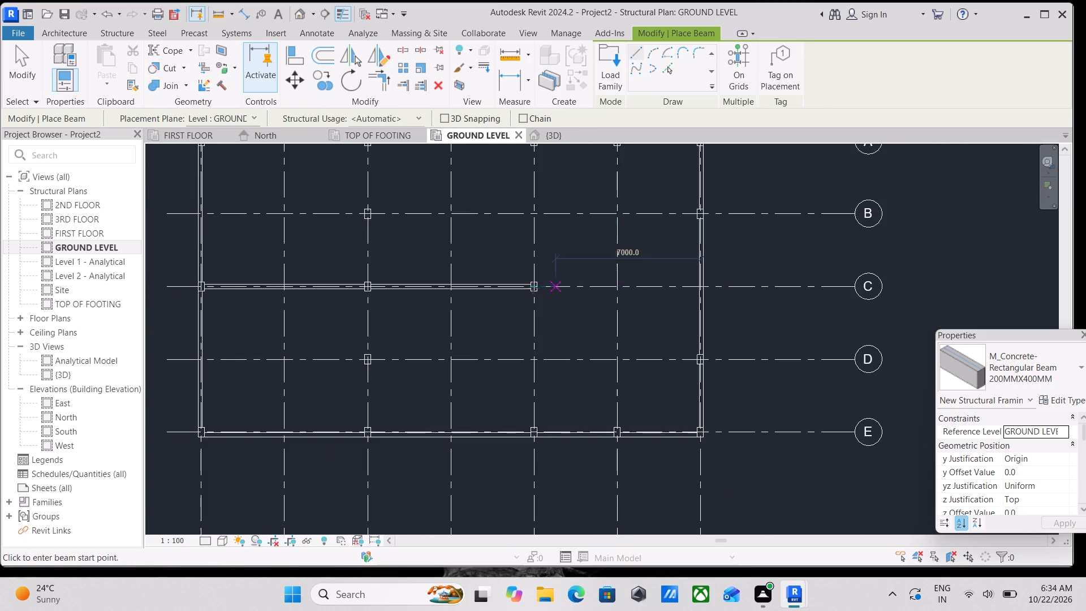
scroll(533, 287, "up", 4)
scroll(562, 290, "down", 2)
middle_click_drag(562, 290, 580, 325)
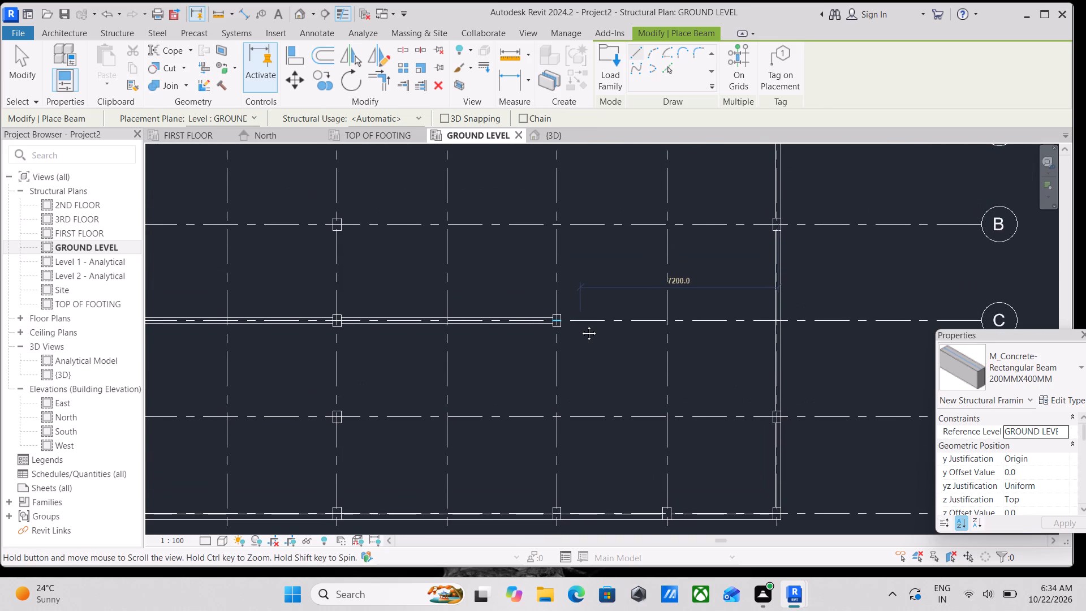
middle_click_drag(580, 325, 579, 323)
scroll(579, 323, "up", 4)
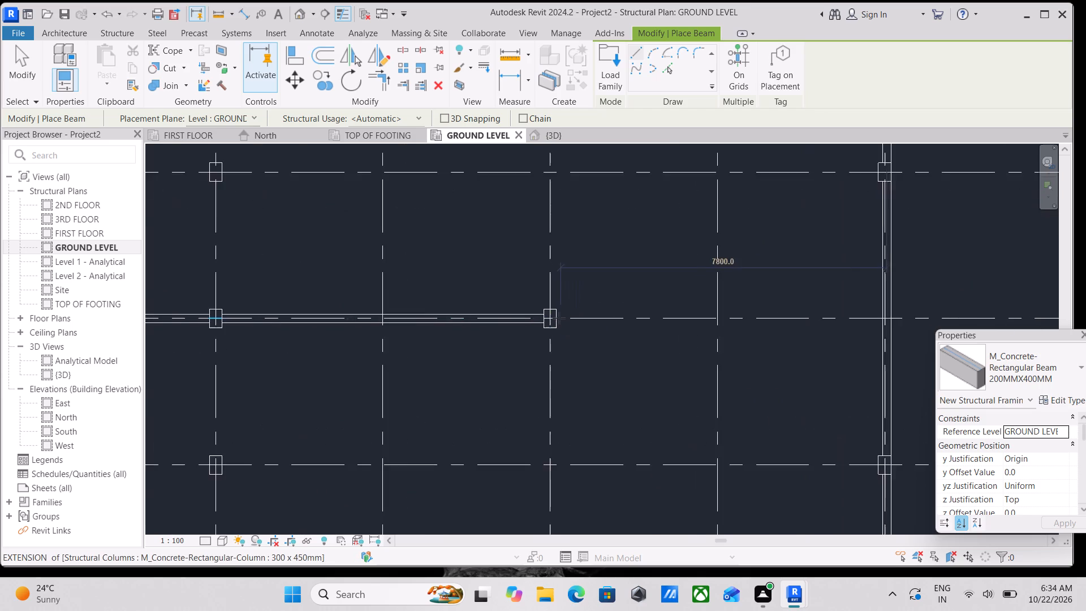
scroll(559, 318, "up", 2)
left_click(559, 320)
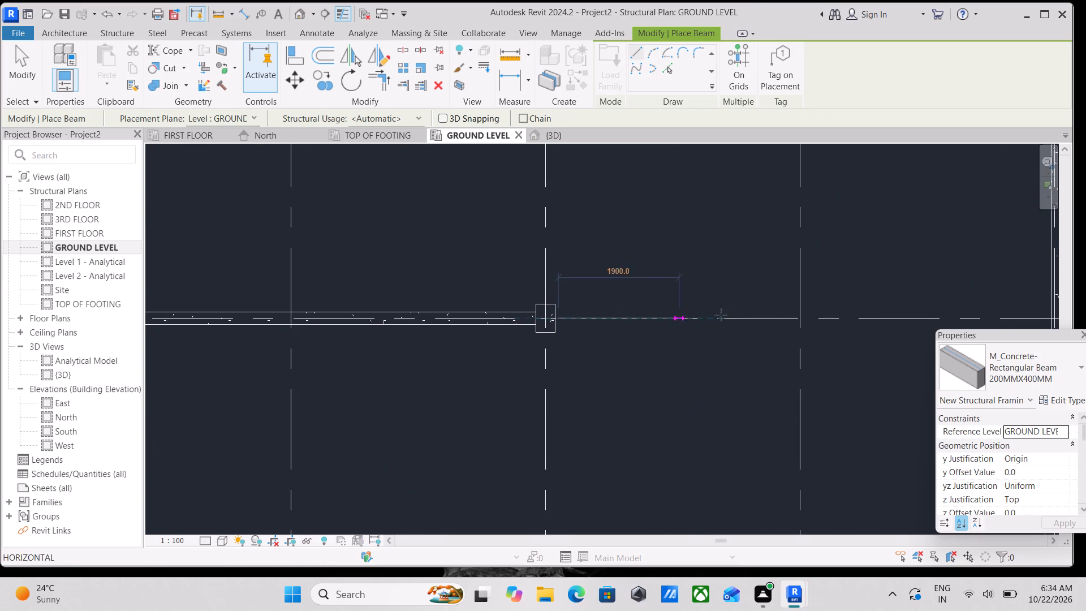
left_click(799, 316)
key("Escape")
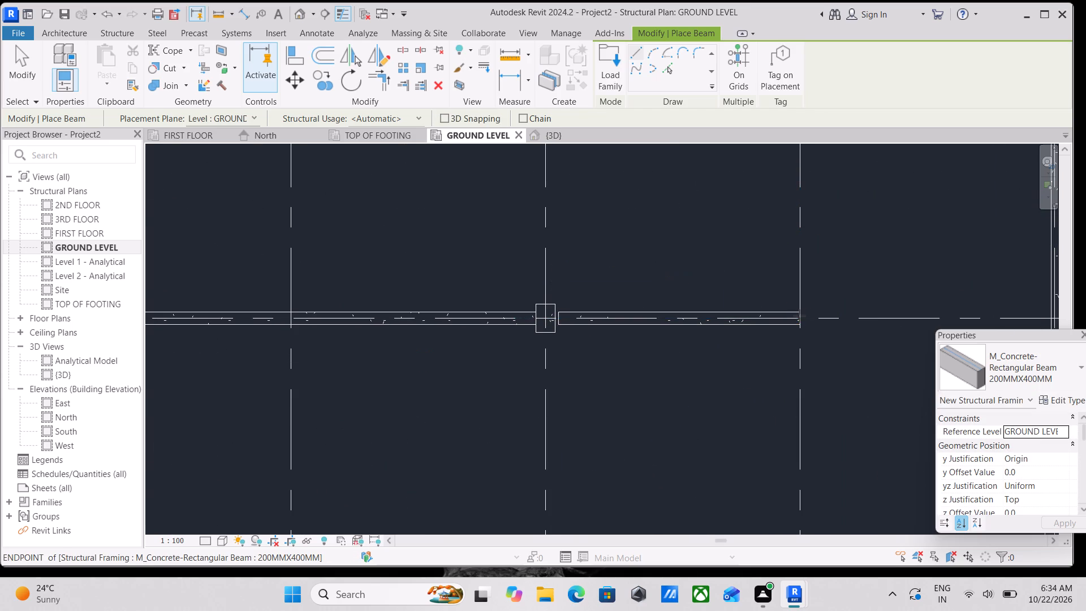
scroll(800, 318, "down", 2)
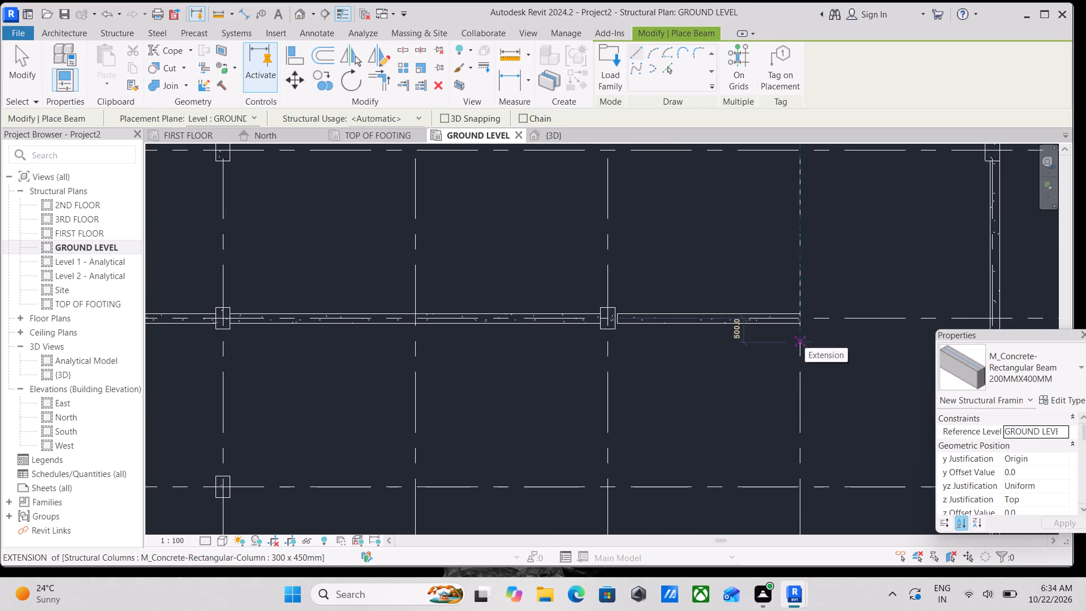
scroll(749, 352, "up", 2)
scroll(545, 271, "up", 2)
key("Escape")
key("Escape")
Extend the near end of the grid C beam between grids 5 and 6 into the column at grid 5.
left_click(588, 319)
scroll(588, 319, "up", 4)
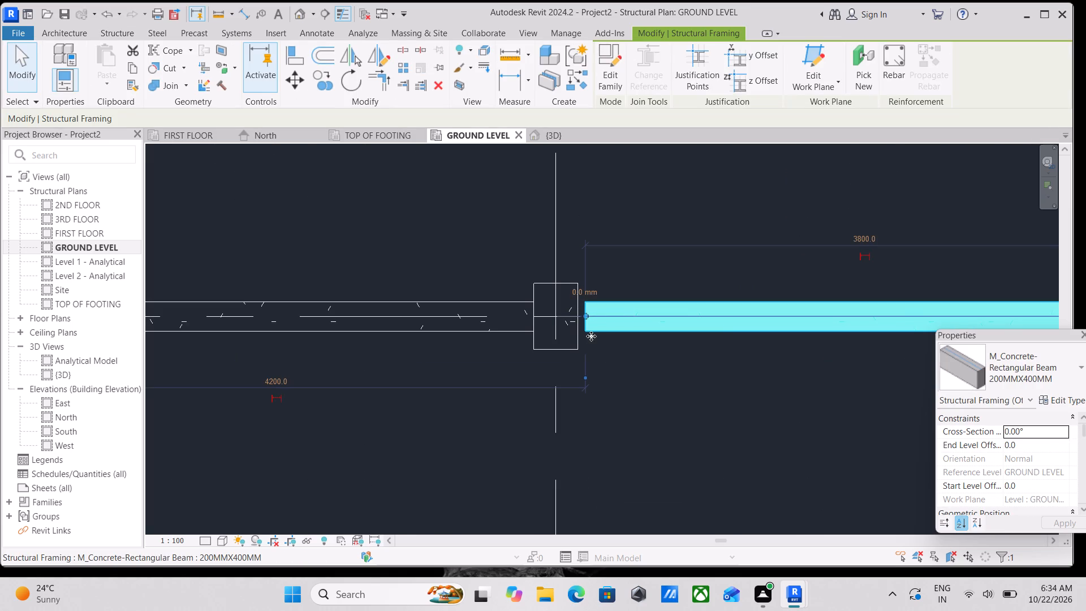
scroll(592, 338, "up", 4)
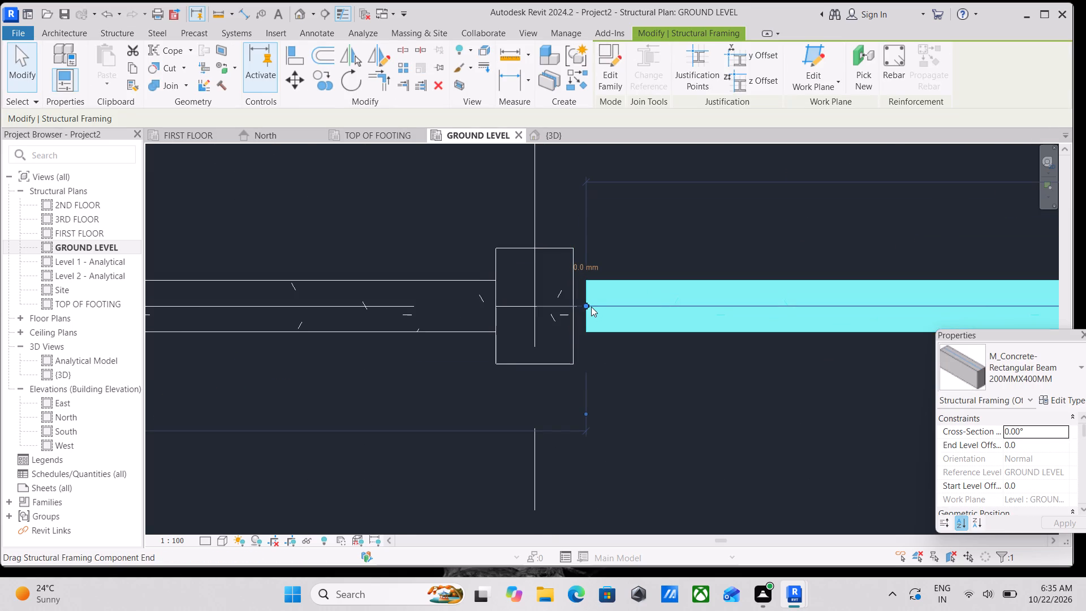
left_click_drag(588, 302, 566, 302)
scroll(575, 303, "down", 5)
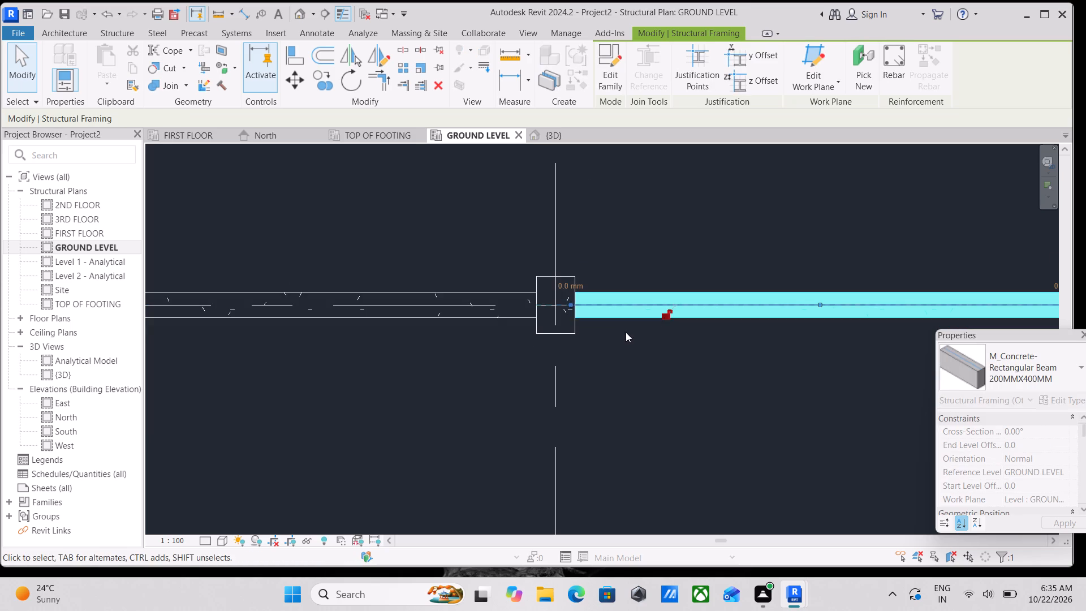
scroll(620, 341, "down", 4)
key("Escape")
Open the TOP OF FOOTING structural plan with the whole grid layout in view.
scroll(706, 346, "down", 8)
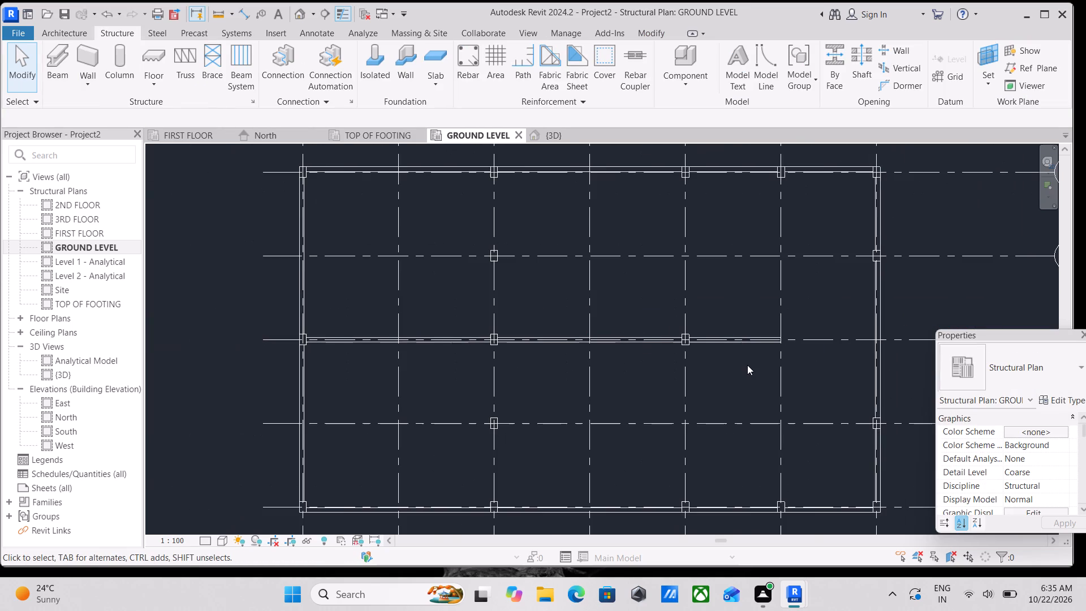
scroll(662, 328, "down", 2)
middle_click_drag(656, 327, 675, 404)
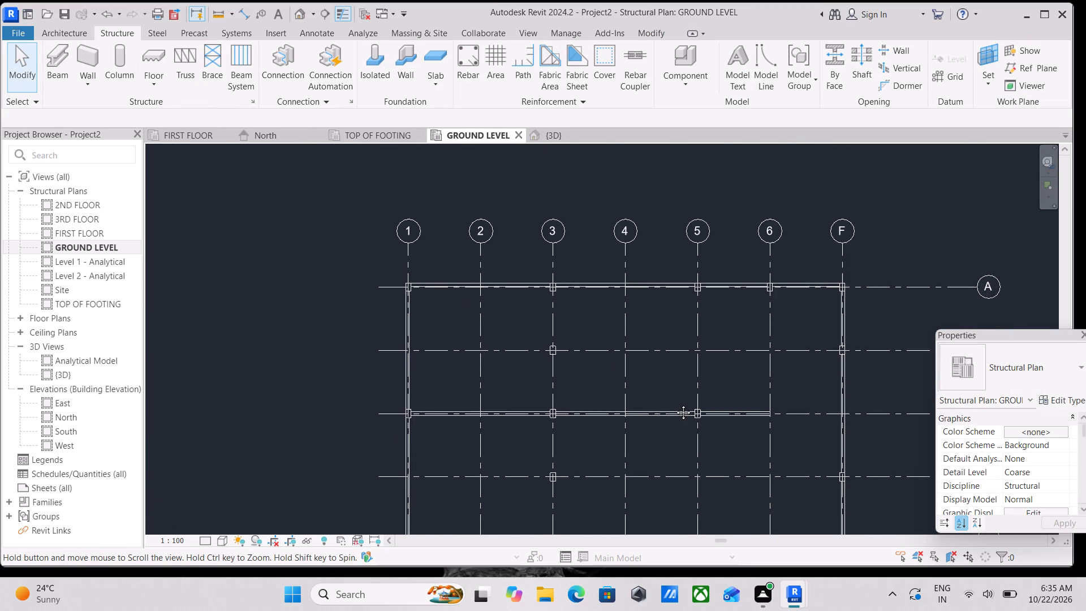
middle_click_drag(675, 404, 574, 360)
scroll(574, 360, "up", 1)
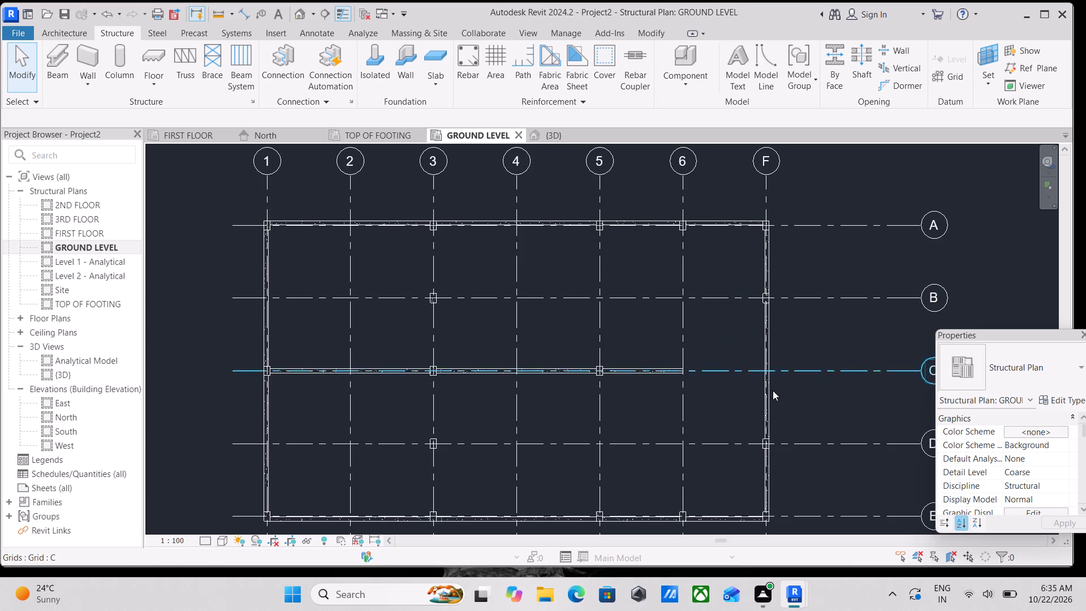
middle_click_drag(633, 307, 680, 295)
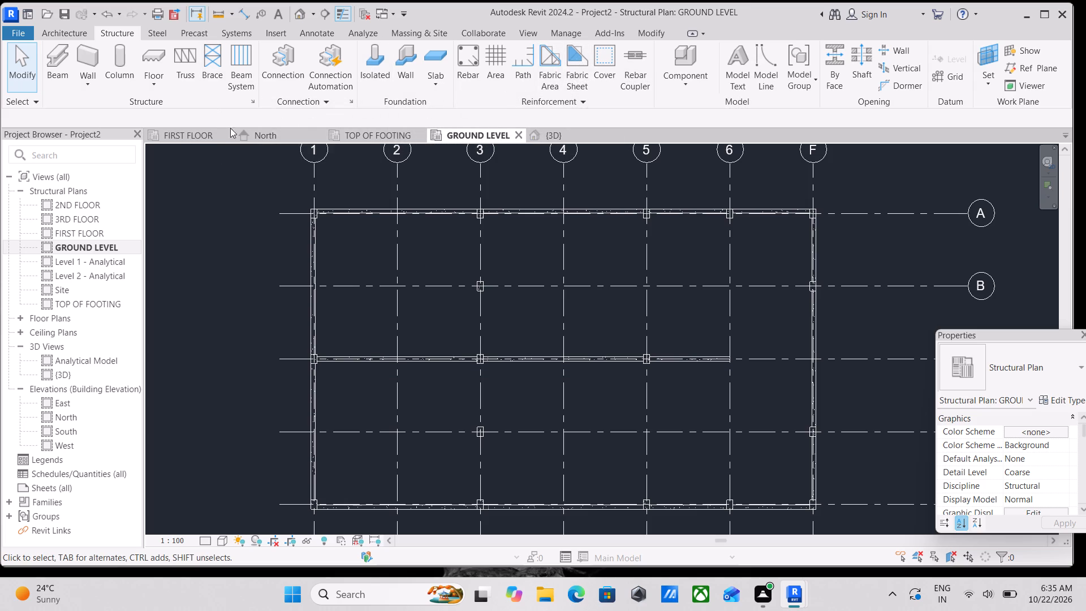
left_click(375, 135)
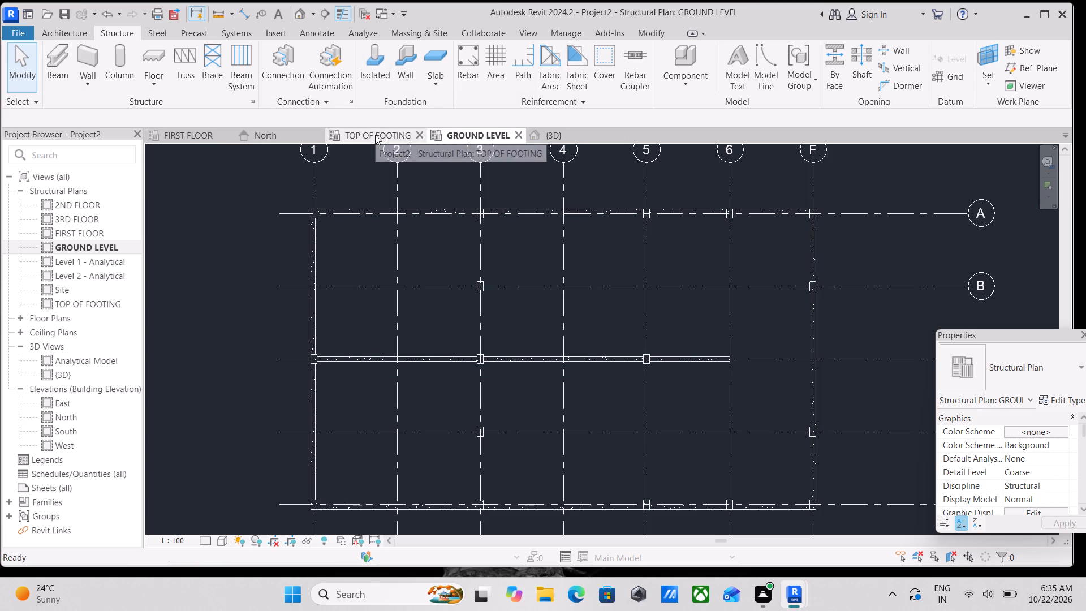
scroll(375, 150, "down", 2)
scroll(495, 279, "down", 2)
middle_click_drag(496, 281, 583, 329)
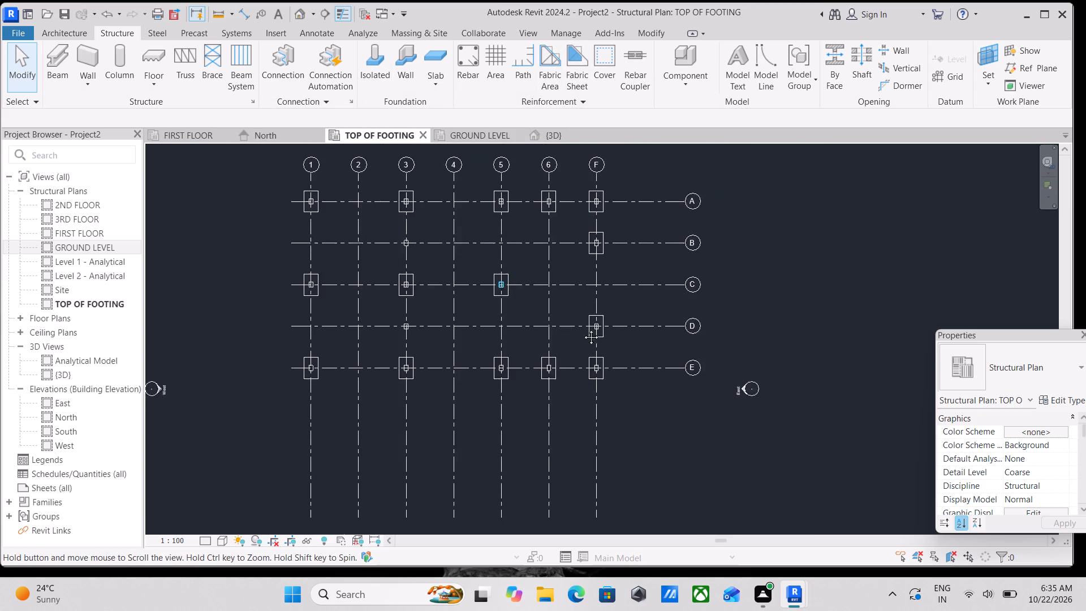
middle_click_drag(583, 329, 633, 351)
scroll(633, 351, "up", 1)
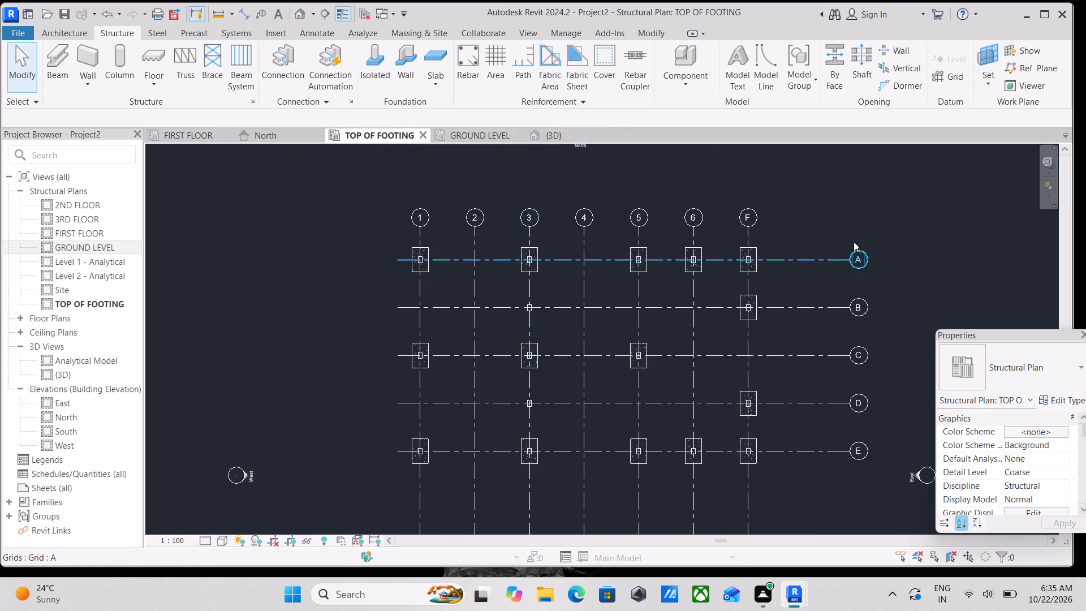
Place more isolated footings matching the 1800 x 1200 x 450mm footing at A-1, at grid intersections C-F, D-1 and B-1.
left_click(416, 247)
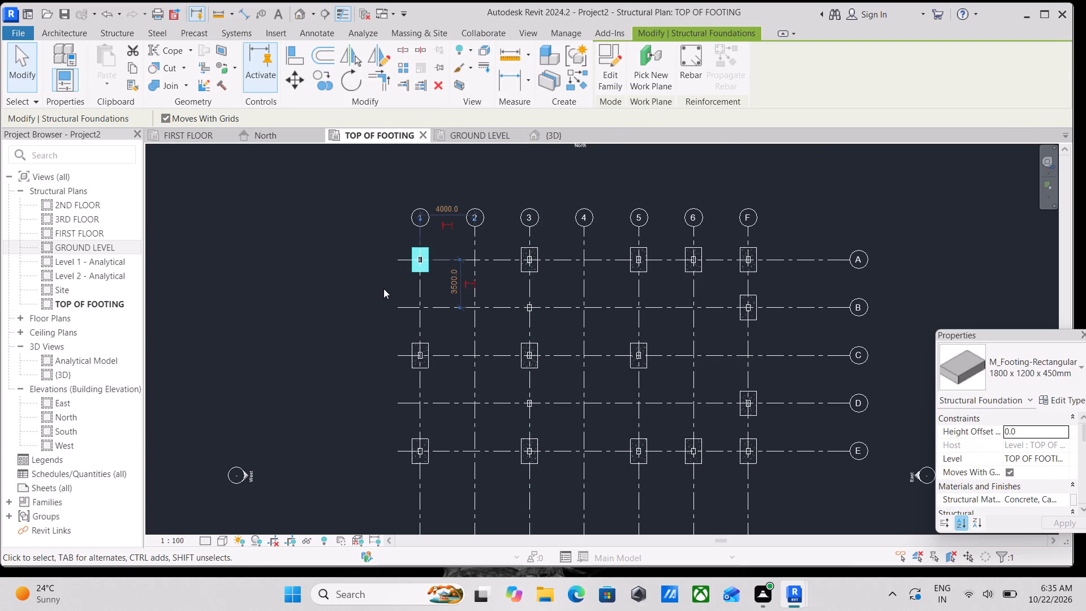
type("CS")
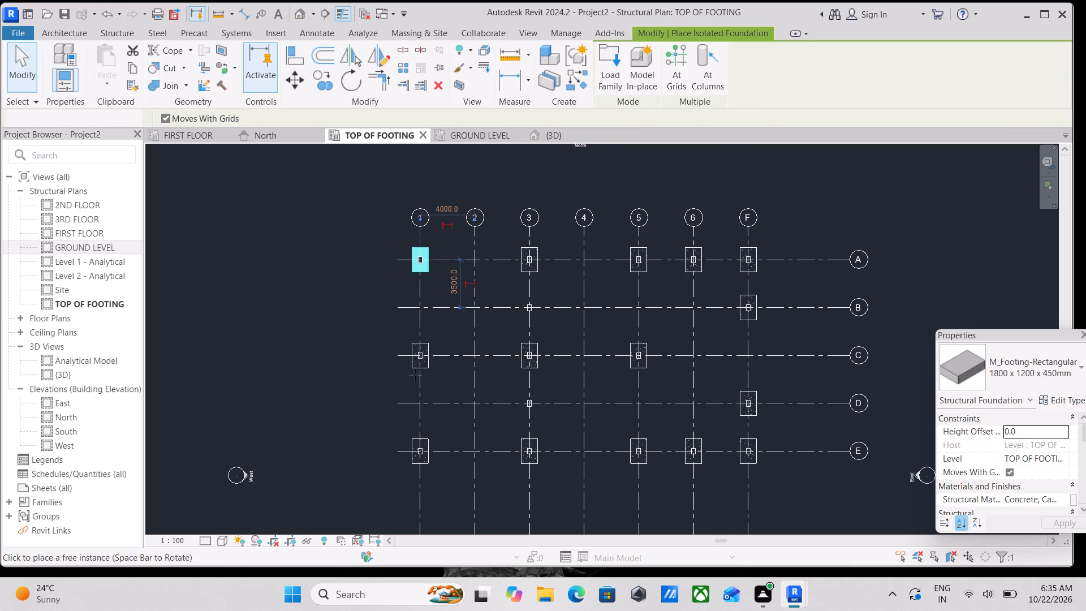
scroll(408, 295, "up", 4)
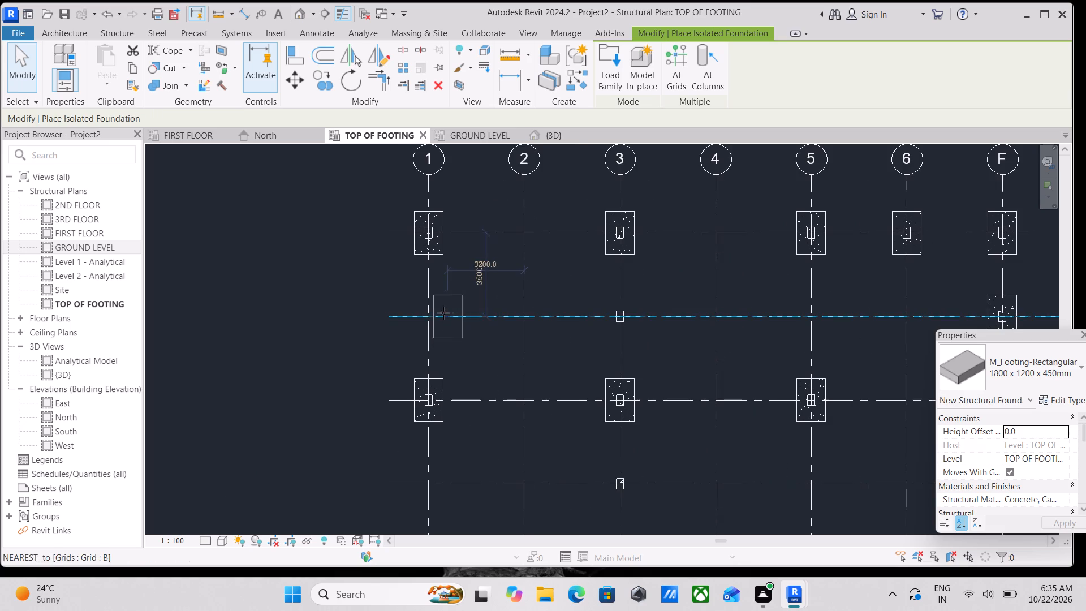
scroll(597, 350, "down", 3)
middle_click_drag(597, 350, 471, 313)
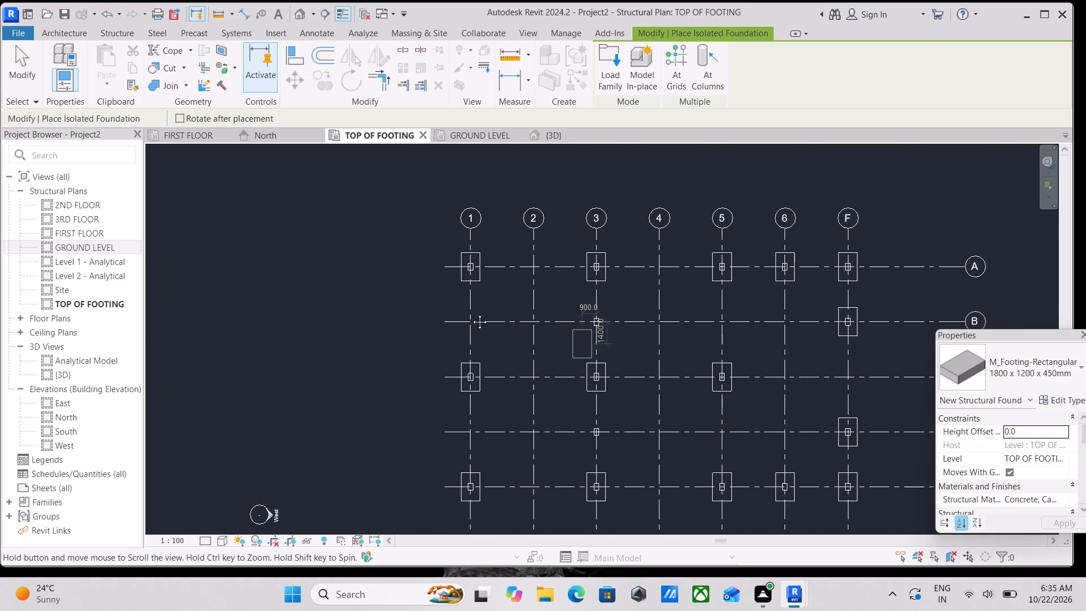
middle_click_drag(471, 313, 416, 304)
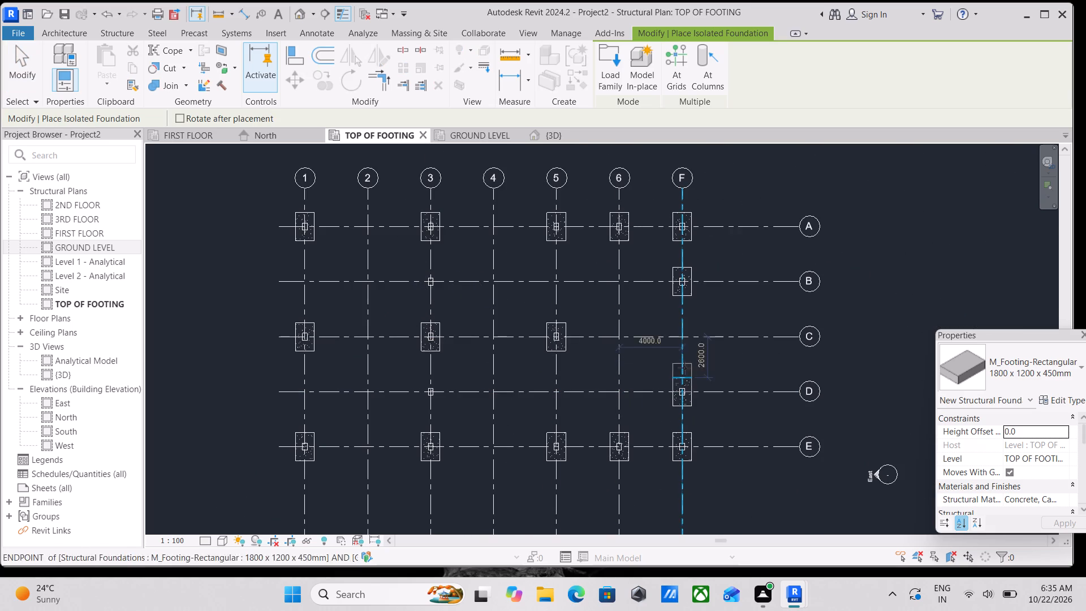
left_click(684, 336)
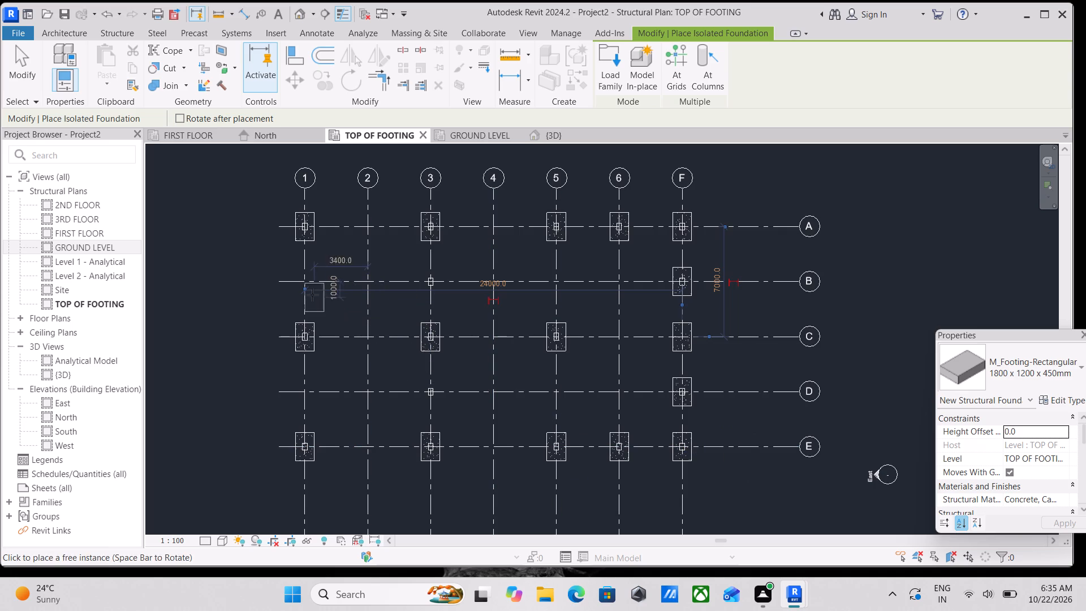
left_click(301, 282)
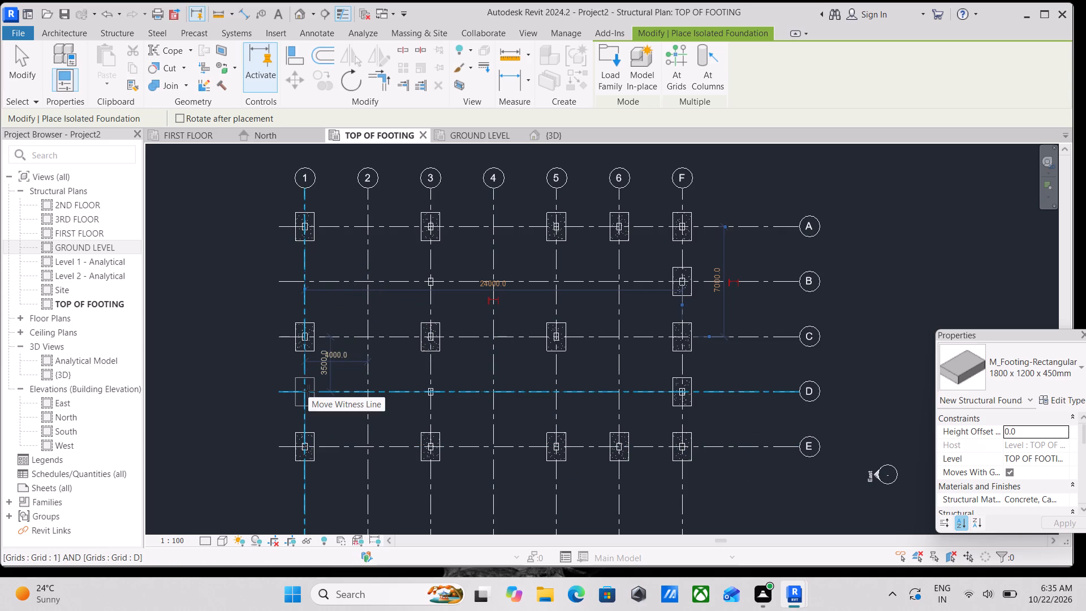
left_click(308, 391)
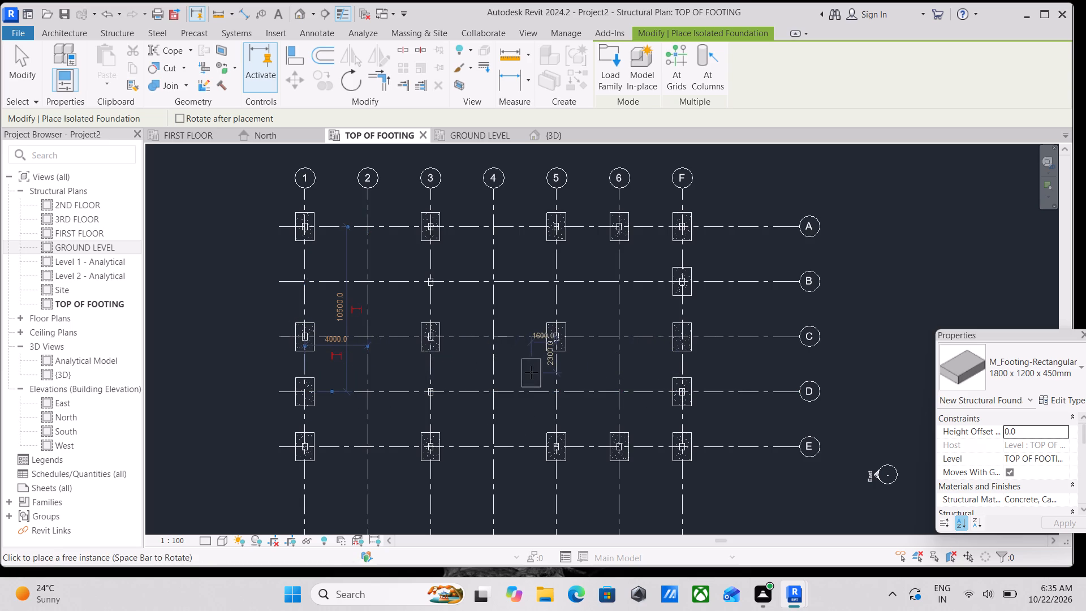
middle_click_drag(482, 377, 486, 406)
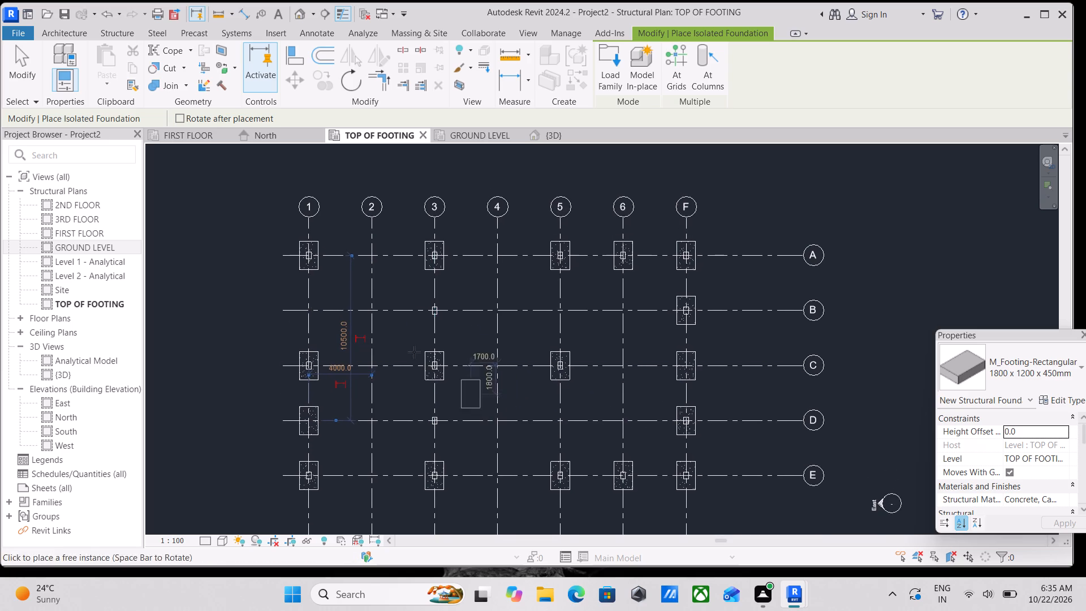
left_click(308, 308)
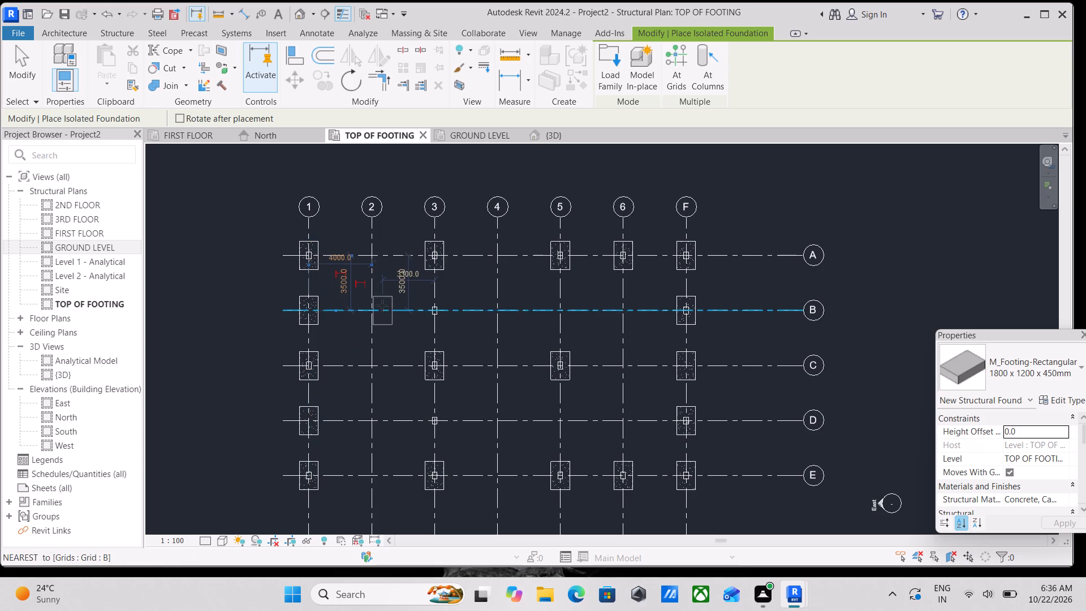
scroll(568, 330, "down", 2)
middle_click_drag(566, 330, 609, 407)
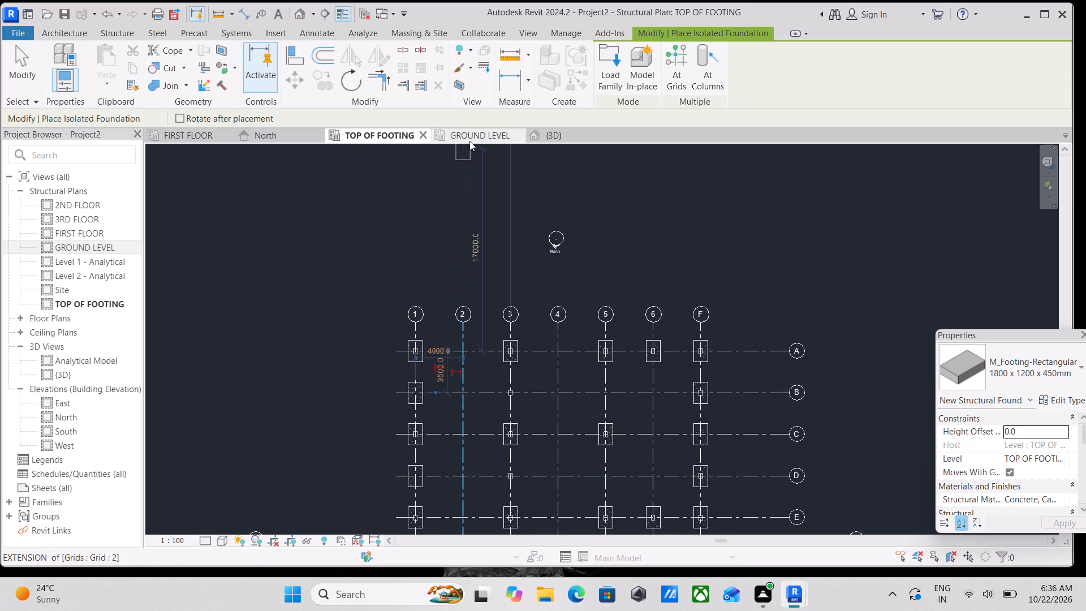
In the GROUND LEVEL plan, delete the two 200MMX400MM beams along grid 1, between grids A and C and below grid C.
left_click(472, 134)
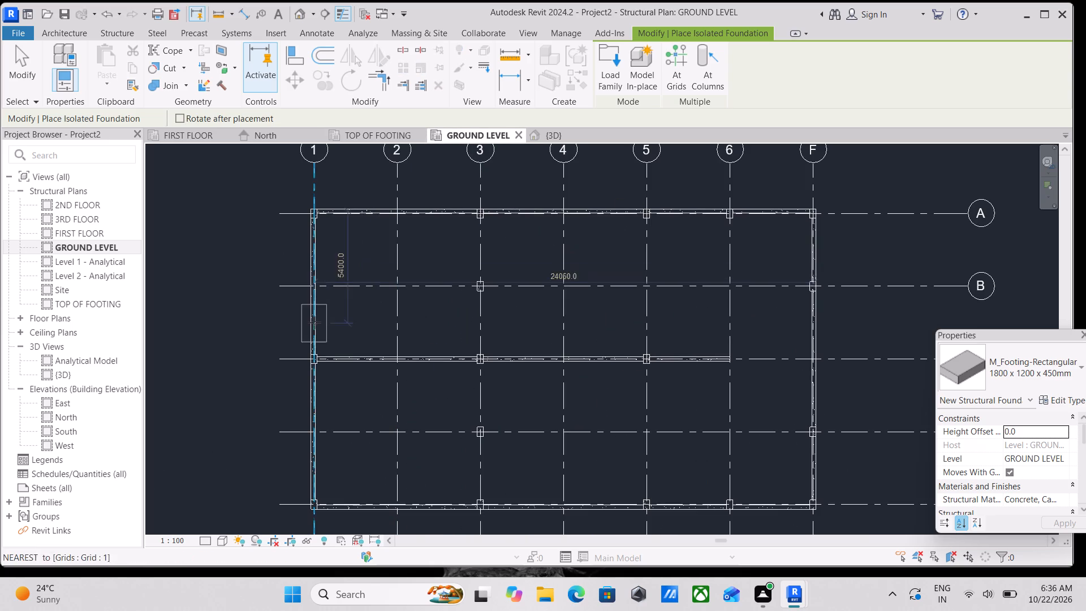
key("Escape")
scroll(318, 301, "up", 5)
scroll(311, 289, "down", 1)
middle_click_drag(311, 289, 364, 317)
left_click(363, 312)
right_click(363, 312)
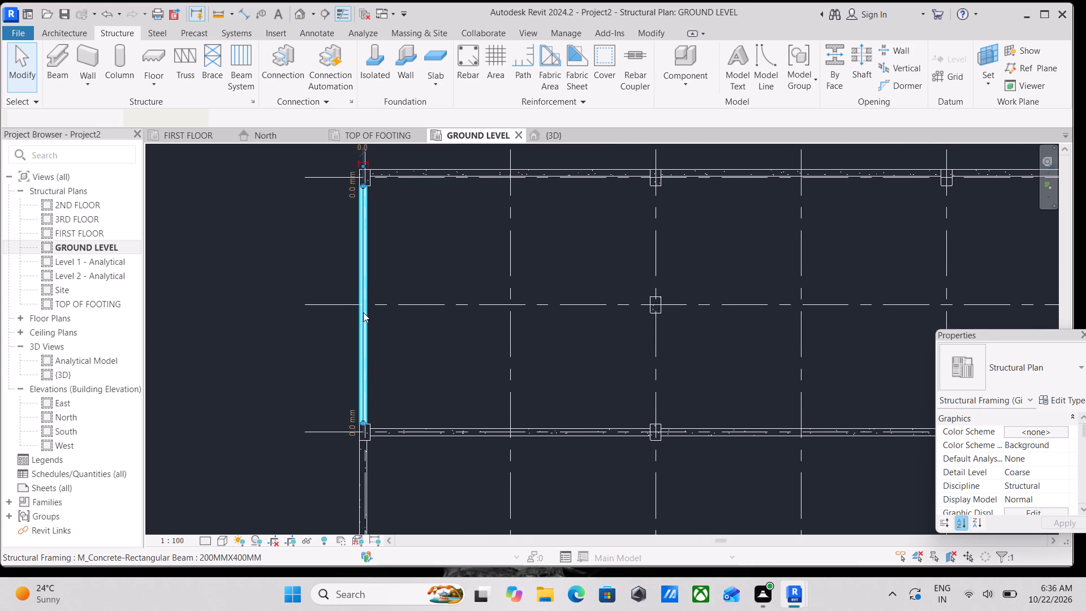
left_click(432, 397)
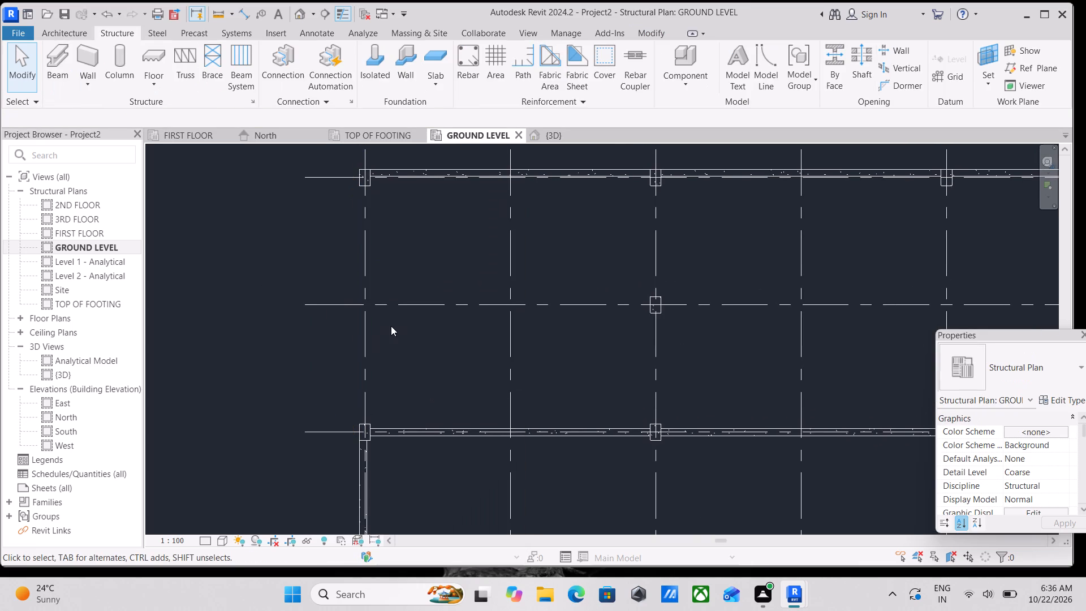
scroll(391, 326, "down", 3)
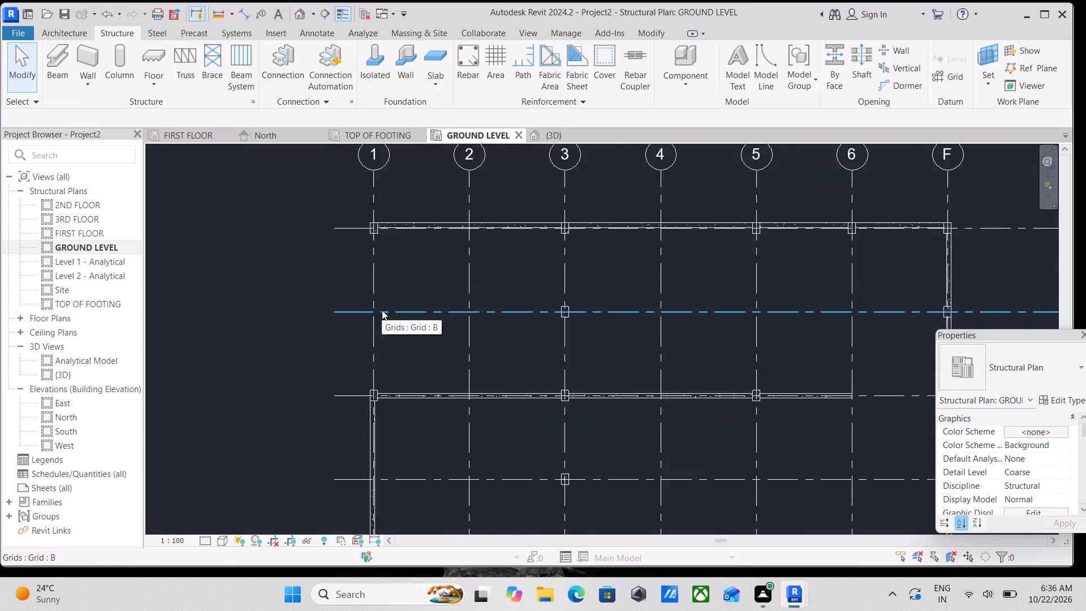
left_click(375, 442)
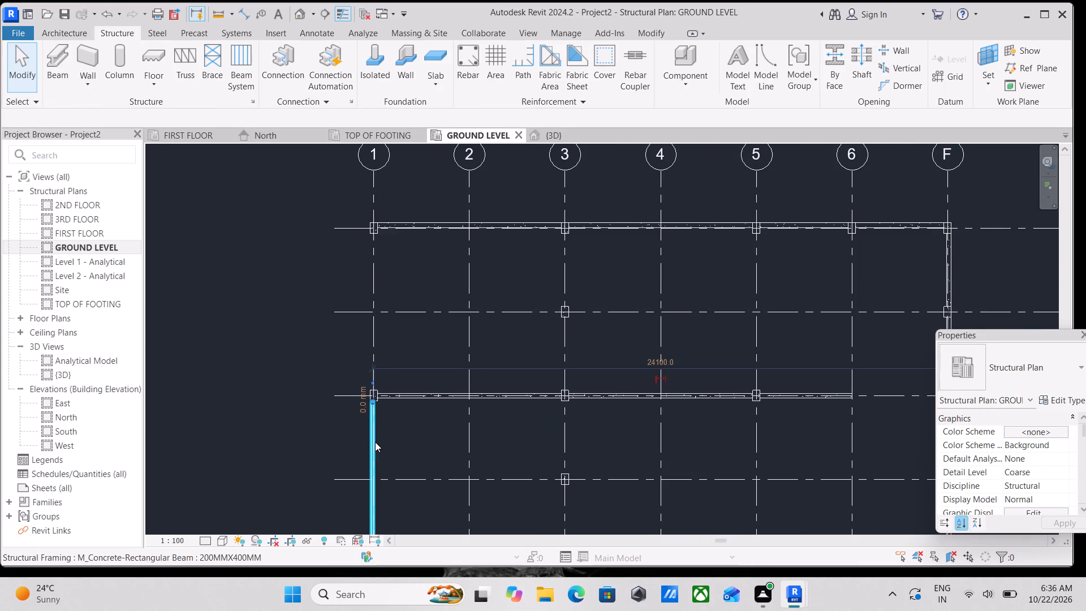
right_click(409, 293)
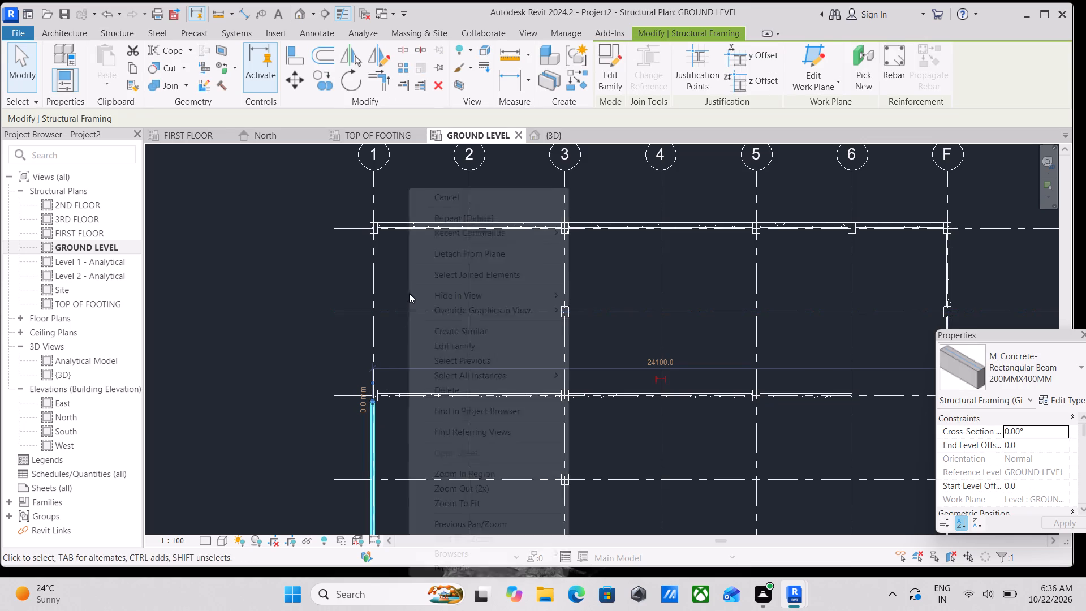
left_click(451, 388)
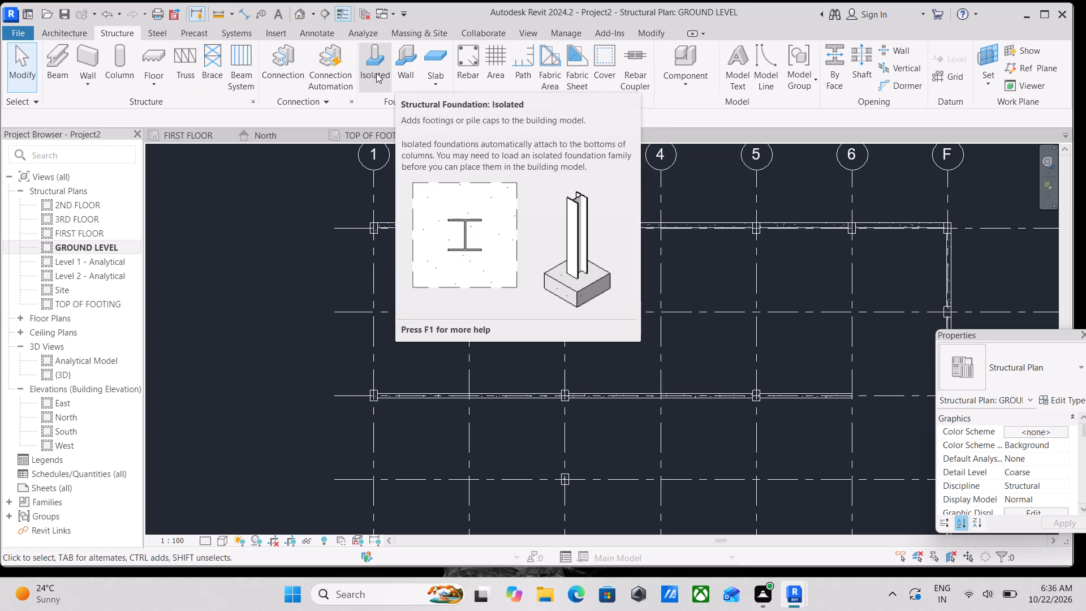
Place 300 x 450mm concrete structural columns at grid intersections B-1 and D-1, with depth down to TOP OF FOOTING.
left_click(66, 72)
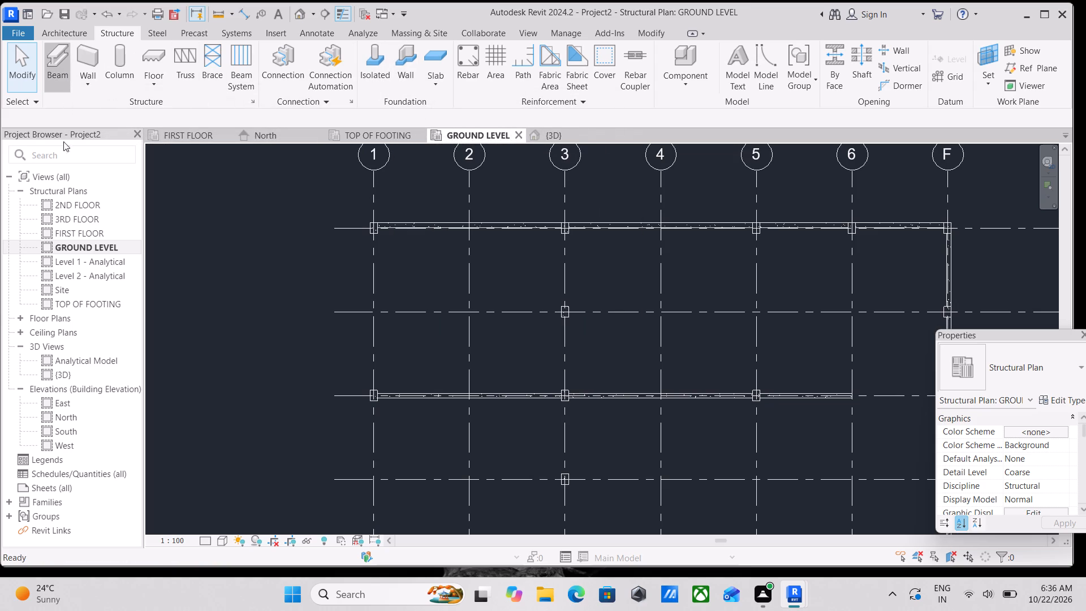
scroll(370, 320, "up", 3)
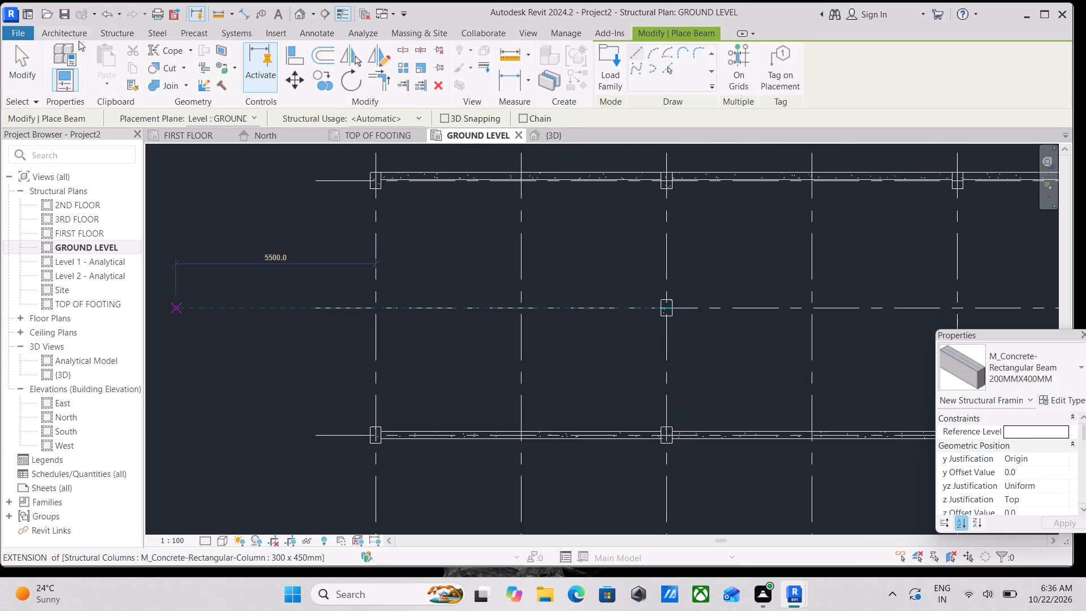
left_click(126, 31)
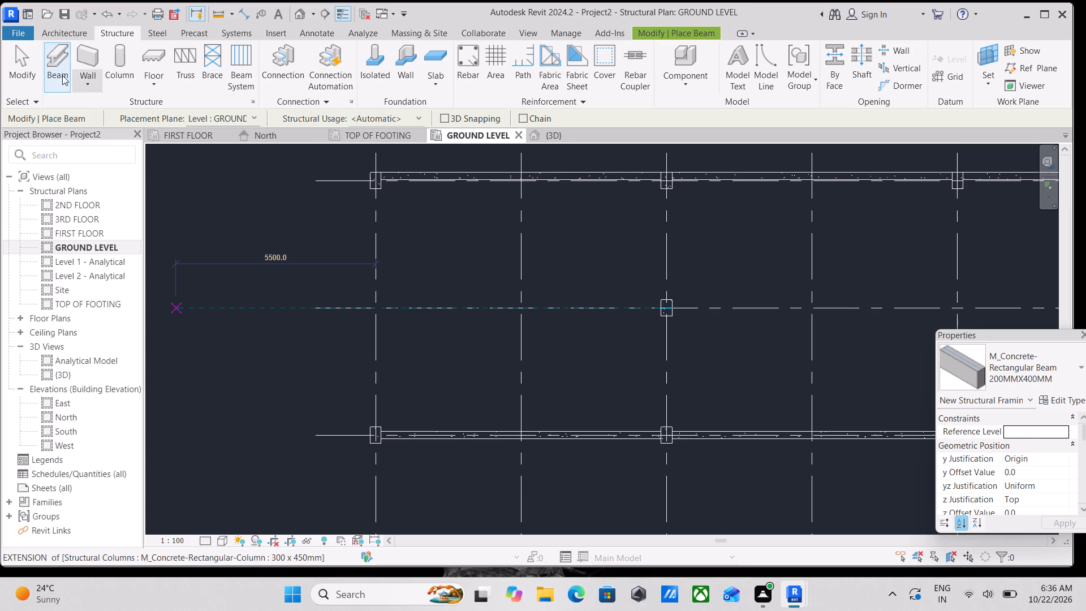
left_click(112, 73)
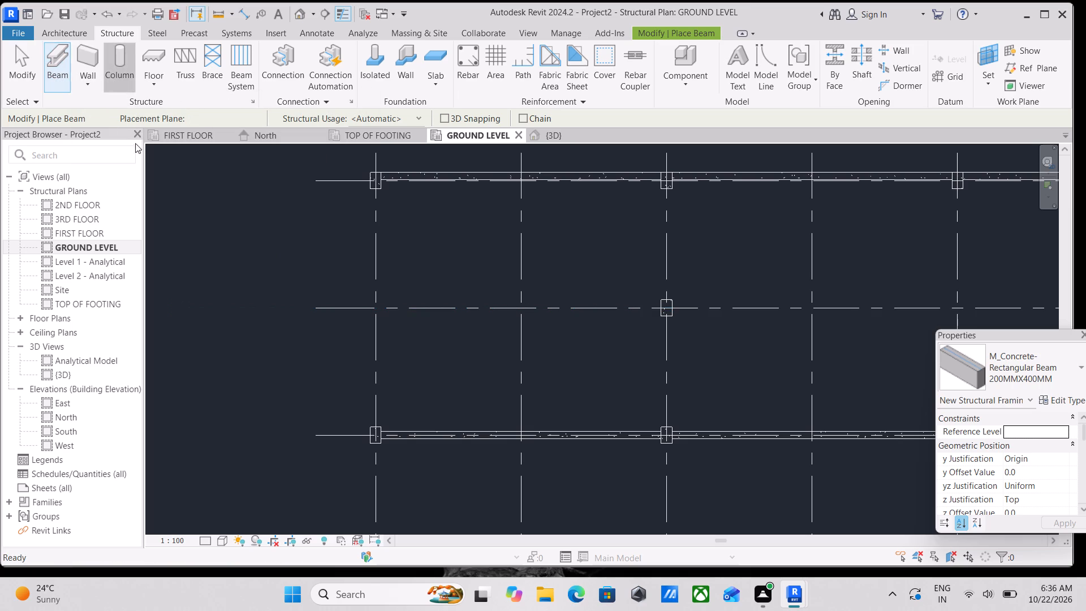
left_click(375, 305)
scroll(379, 311, "down", 3)
middle_click_drag(379, 311, 359, 191)
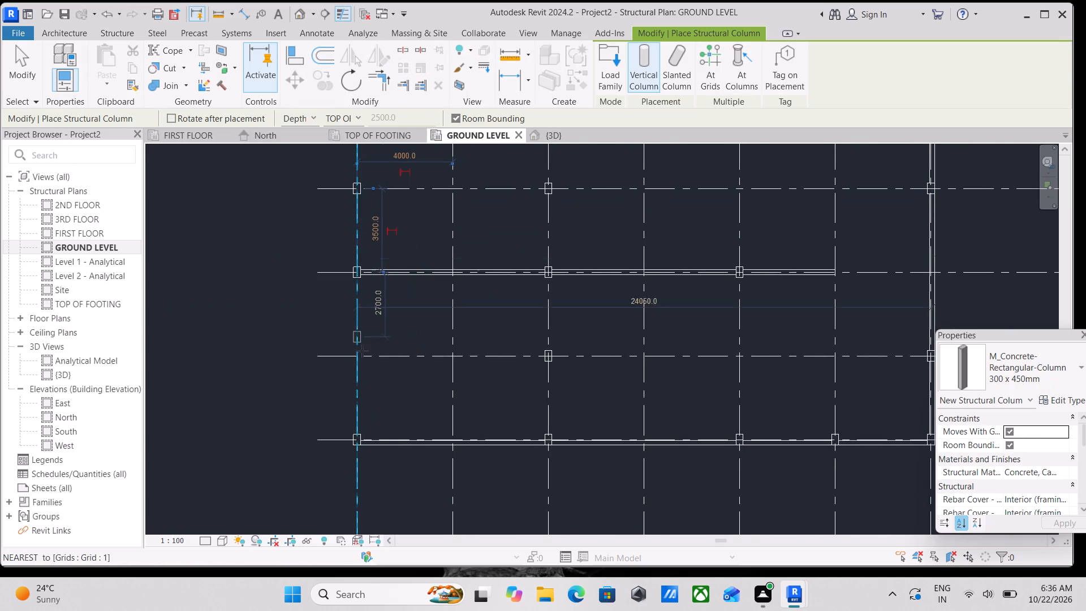
left_click(362, 359)
Place another 300 x 450mm column at the intersection of grids C and F, and end column placement.
scroll(537, 330, "down", 2)
middle_click_drag(534, 330, 55, 321)
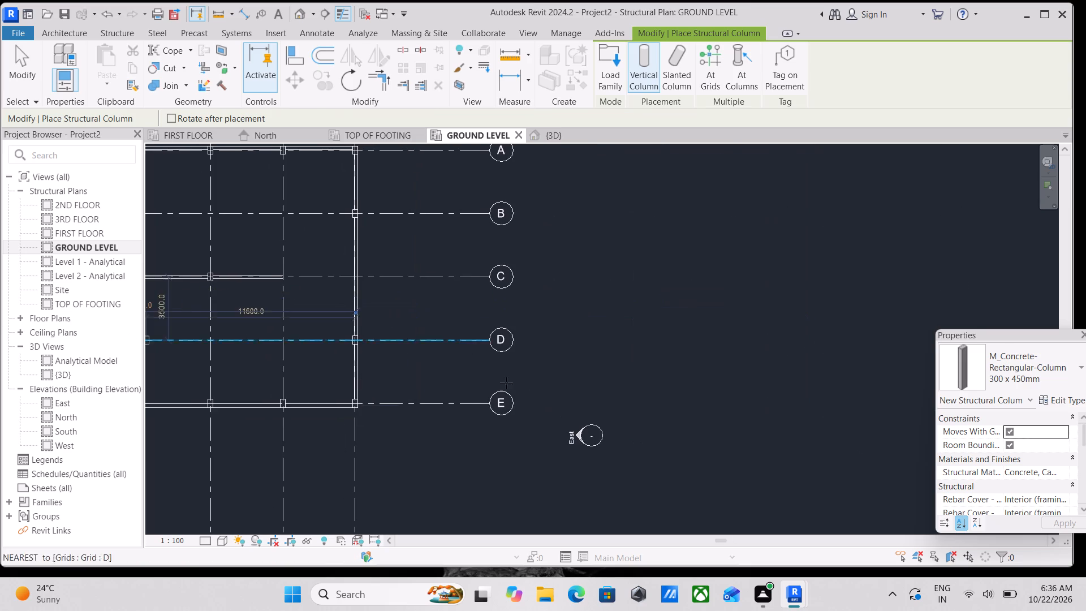
middle_click_drag(362, 341, 381, 404)
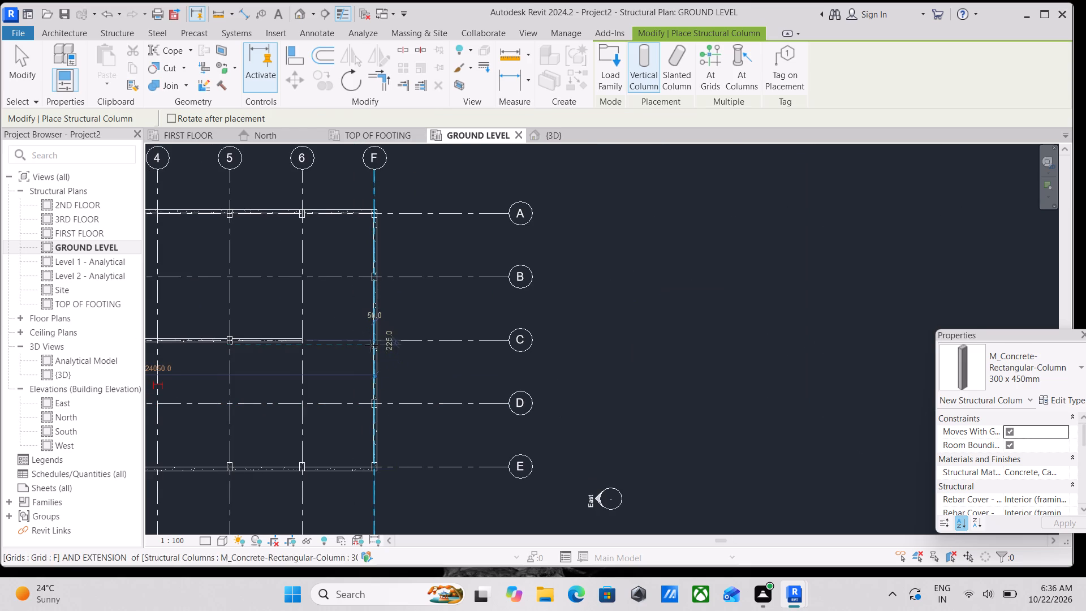
left_click(376, 340)
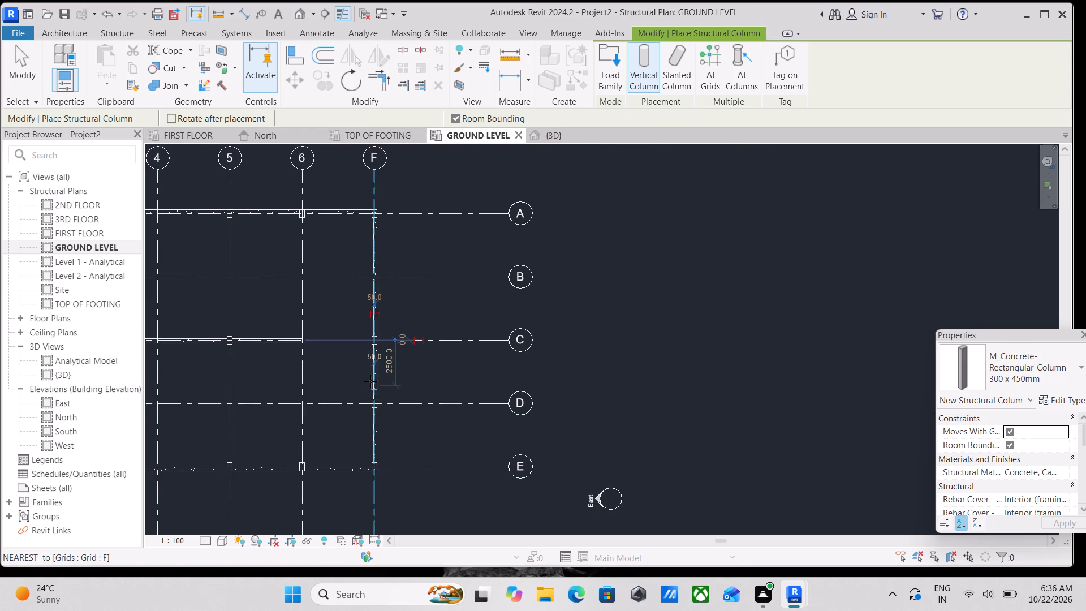
scroll(375, 375, "up", 7)
key("Escape")
key("Escape")
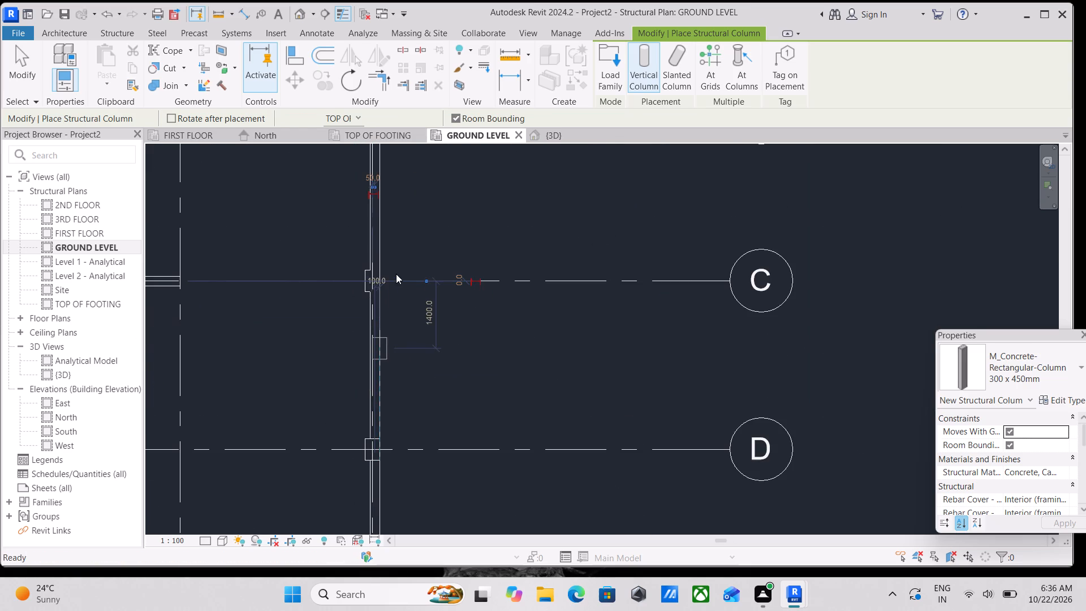
scroll(396, 274, "up", 4)
key("Escape")
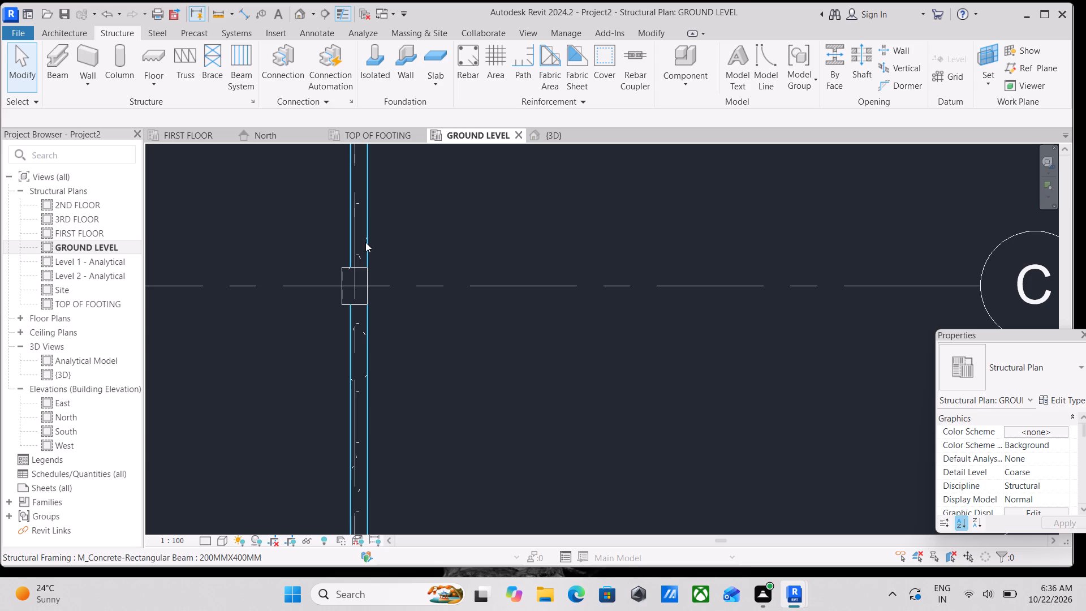
Delete the 200MMX400MM beam that runs through the grid C column along grid F.
left_click(365, 242)
right_click(365, 242)
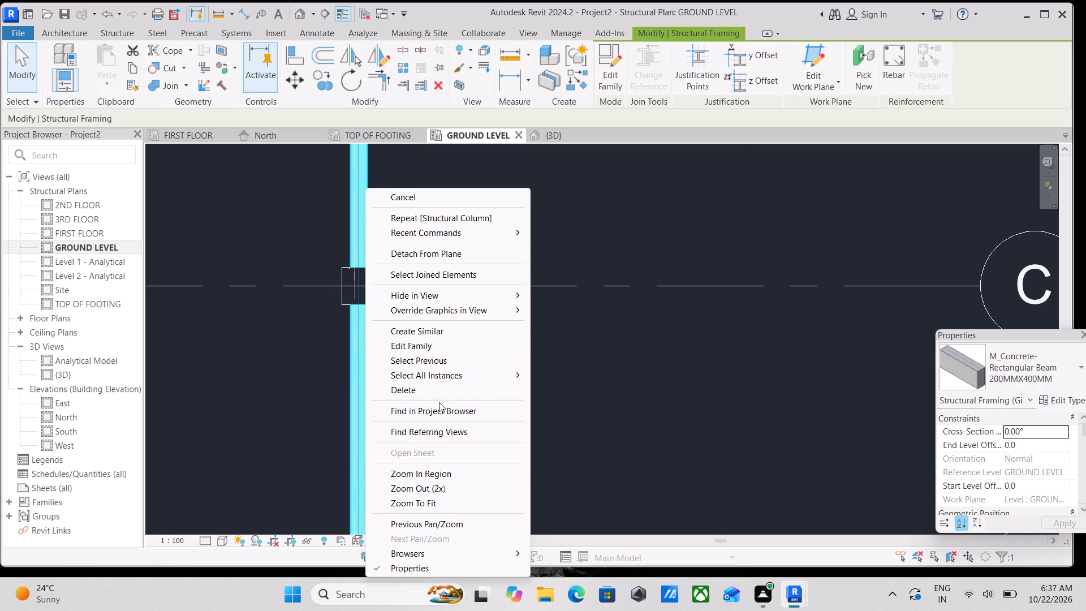
left_click(424, 395)
Place a 300 x 450mm concrete structural column at the intersection of grids C and 6, and end placement.
scroll(358, 296, "down", 2)
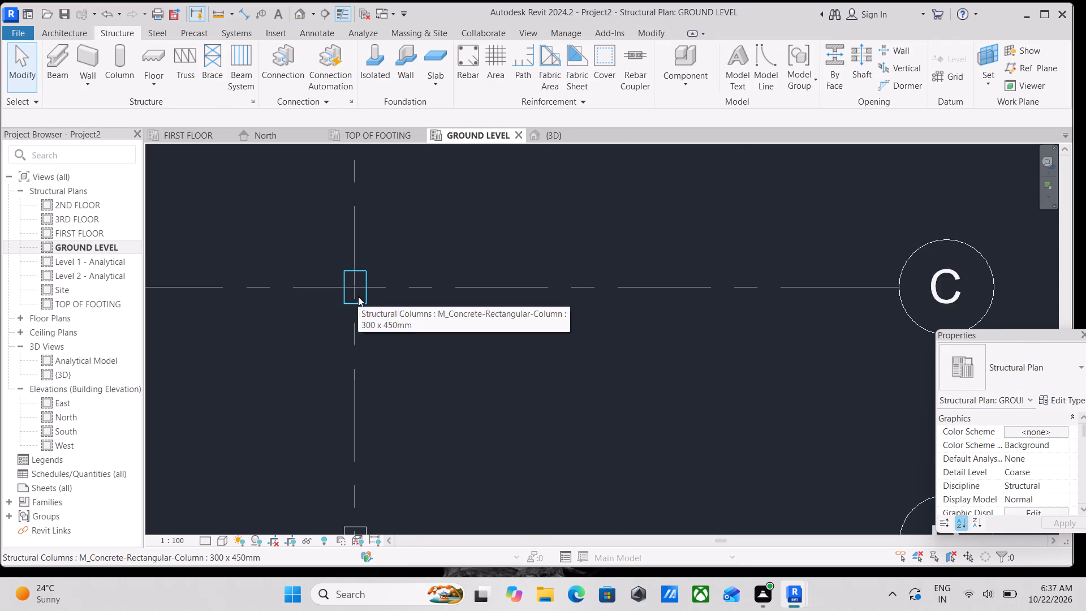
scroll(358, 296, "down", 6)
middle_click_drag(358, 296, 466, 391)
scroll(499, 403, "down", 1)
middle_click_drag(499, 403, 619, 364)
middle_click_drag(576, 374, 614, 384)
scroll(556, 384, "up", 6)
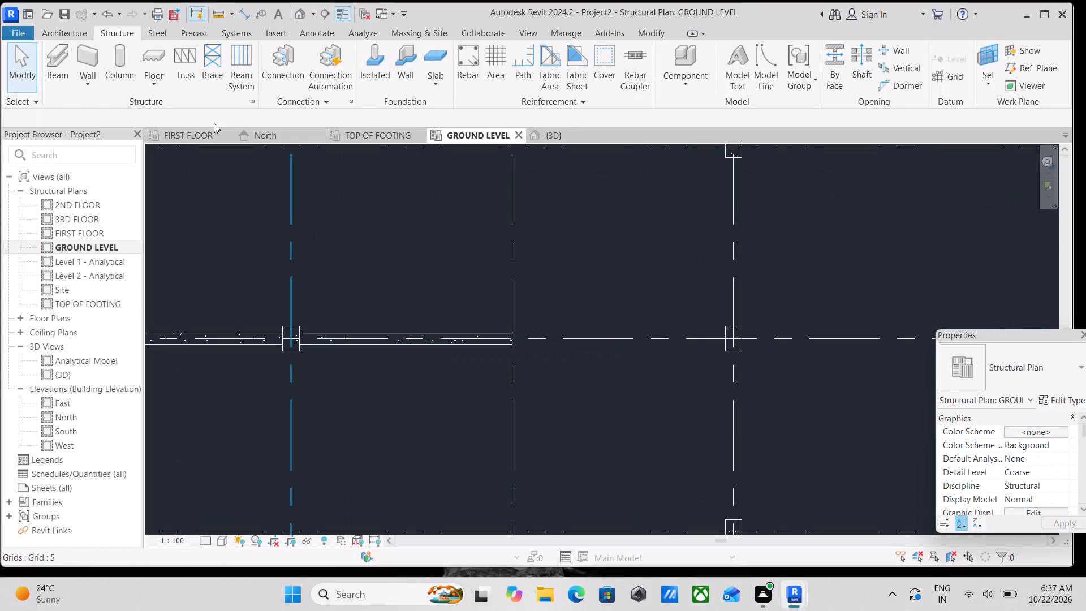
left_click(48, 75)
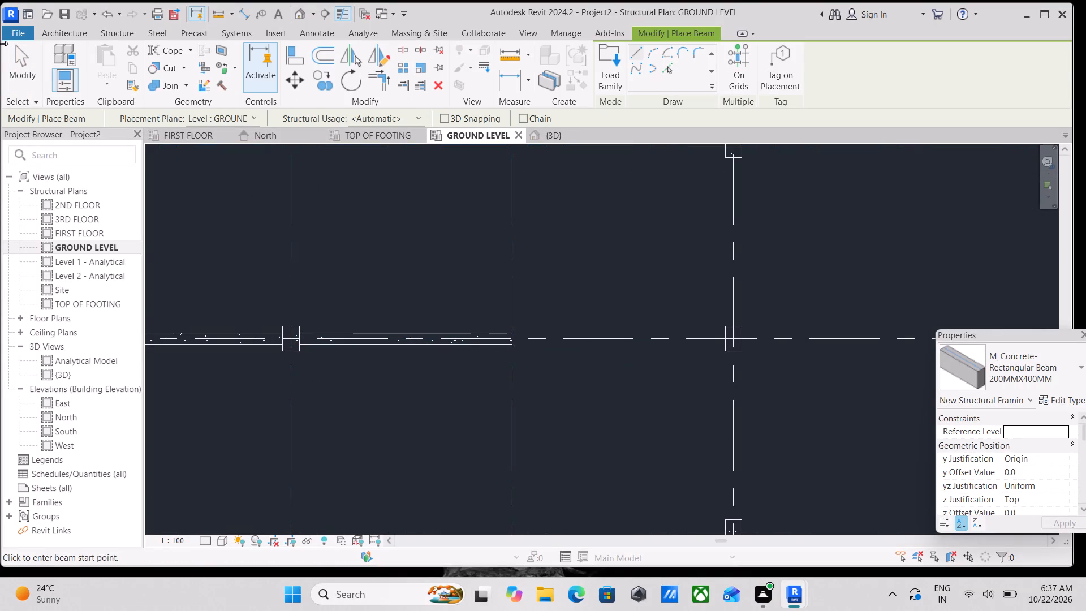
left_click(97, 32)
left_click(122, 72)
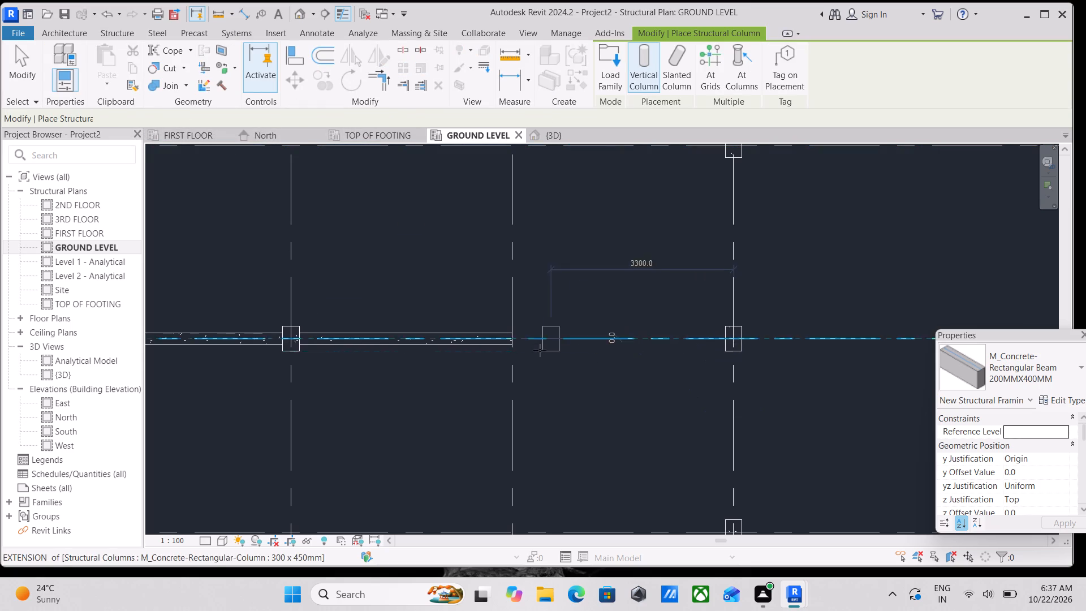
scroll(528, 342, "up", 5)
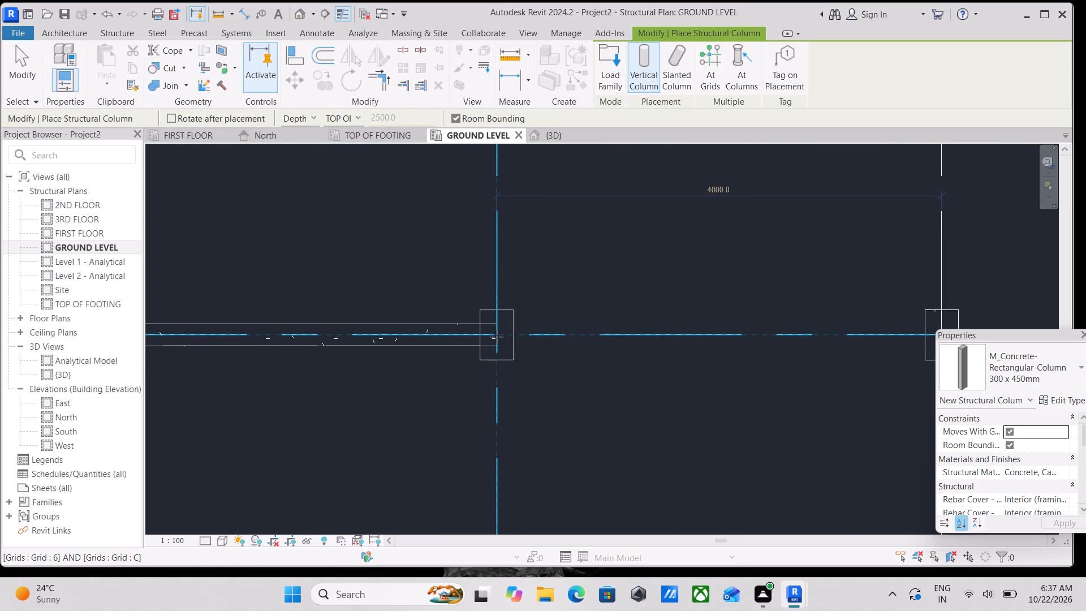
left_click(497, 337)
key("Escape")
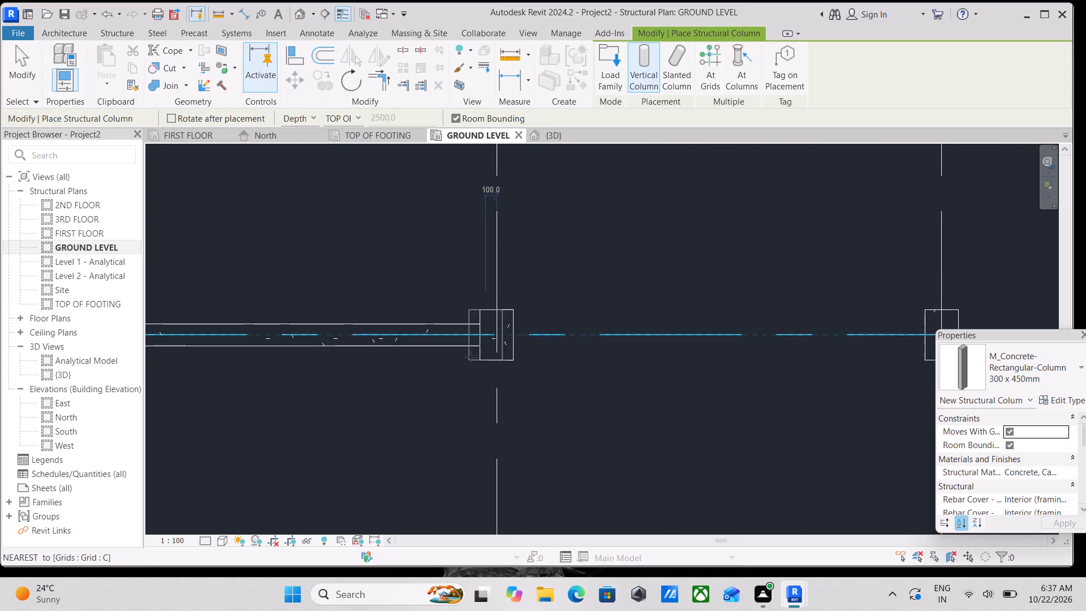
key("Escape")
key("Escape")
Pull the grid 6 end of the grid C beam between grids 5 and 6 back to the near face of the column.
left_click(436, 346)
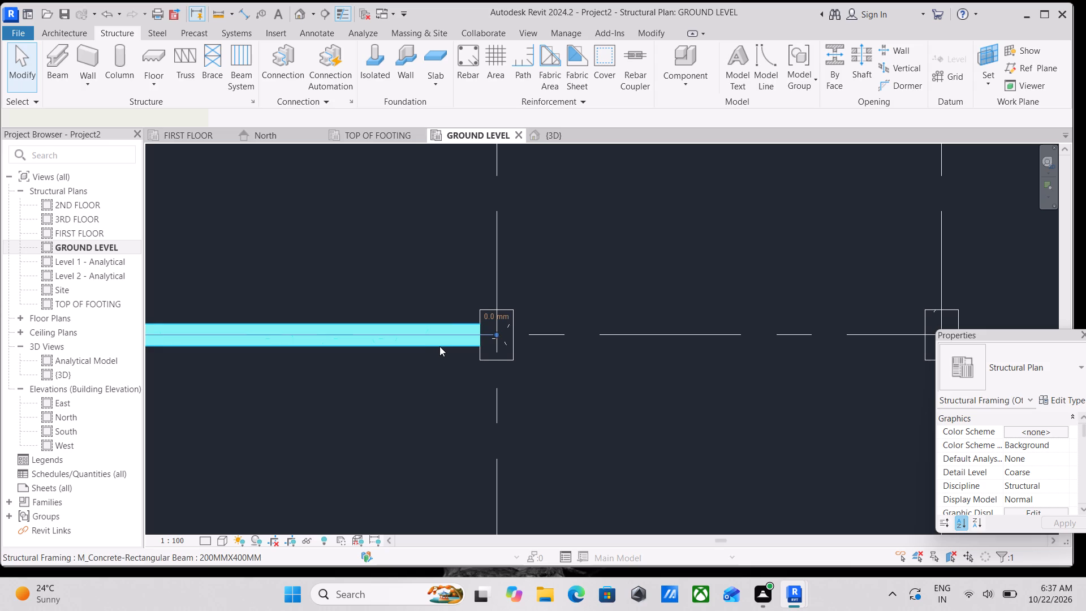
scroll(439, 346, "down", 3)
key("Escape")
scroll(443, 346, "down", 2)
middle_click_drag(443, 346, 662, 373)
scroll(708, 401, "down", 4)
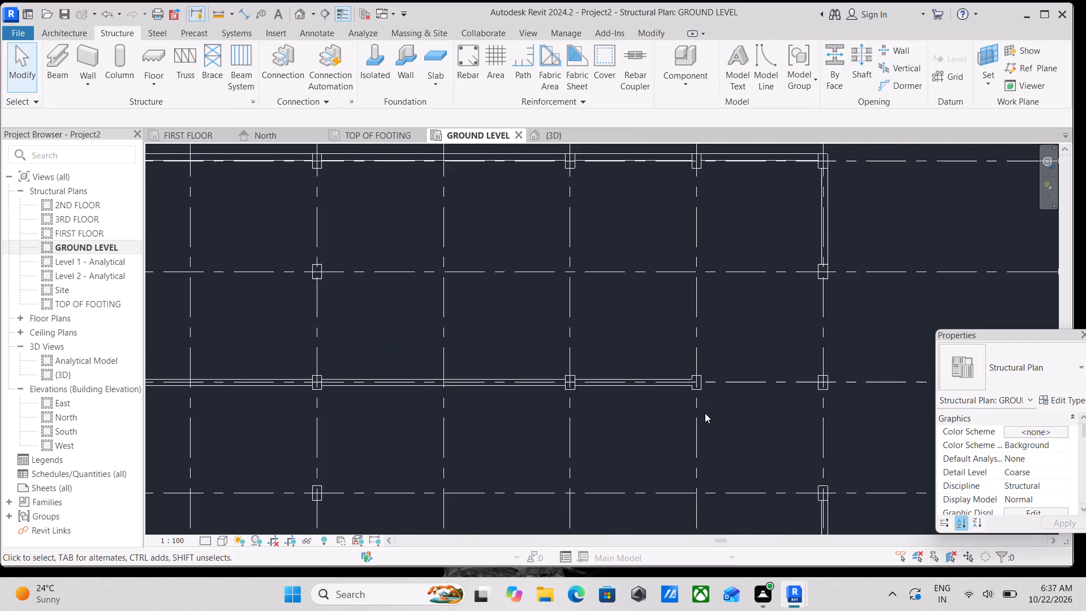
scroll(693, 406, "down", 1)
left_click(645, 382)
scroll(687, 387, "up", 5)
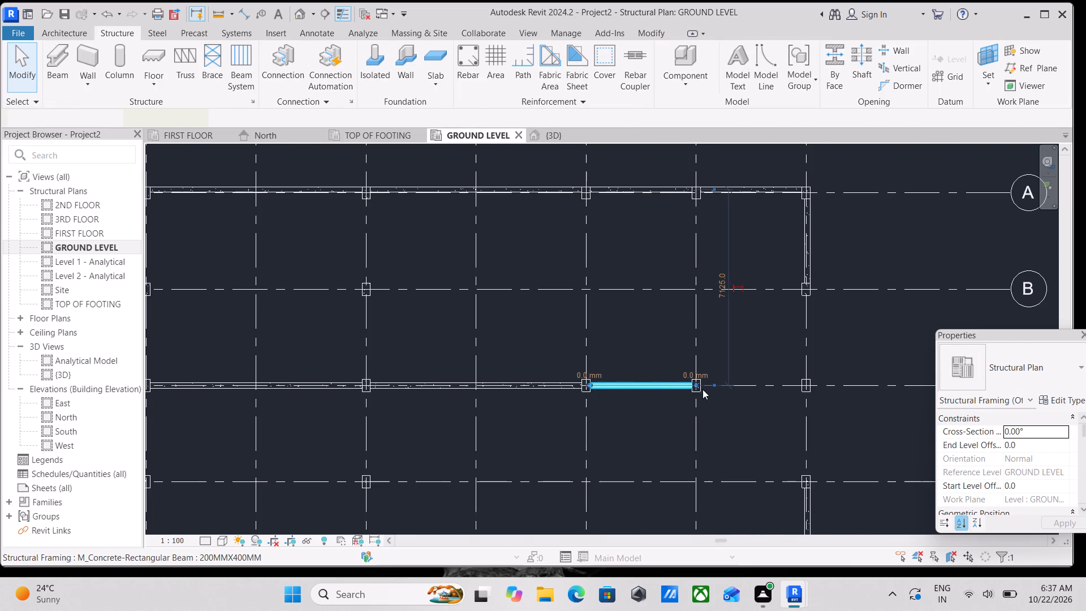
scroll(703, 389, "up", 10)
left_click_drag(700, 372, 678, 373)
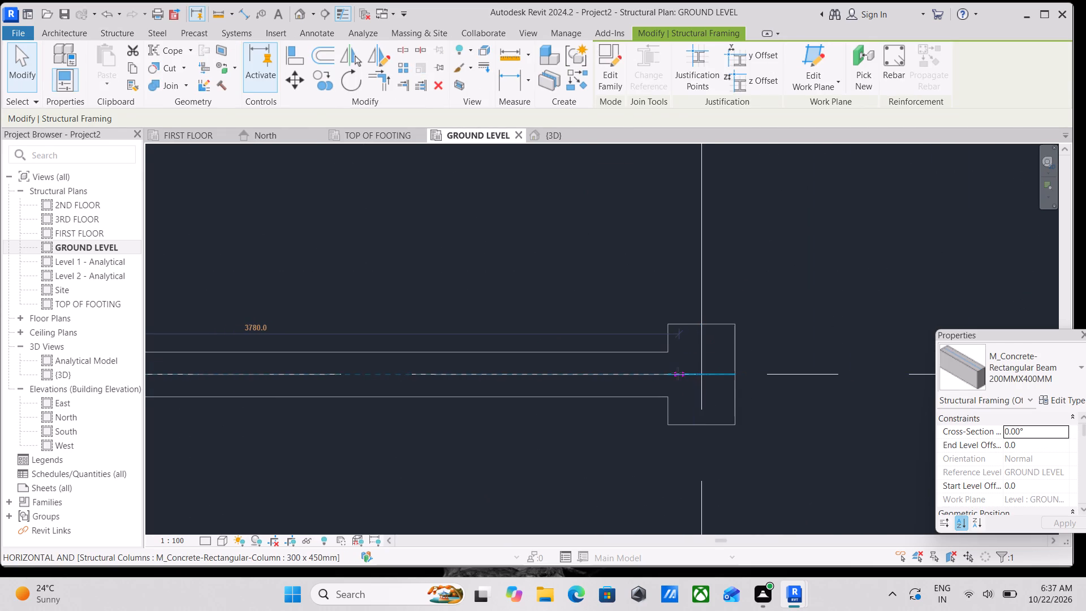
left_click_drag(678, 373, 670, 373)
scroll(670, 376, "down", 6)
key("grave")
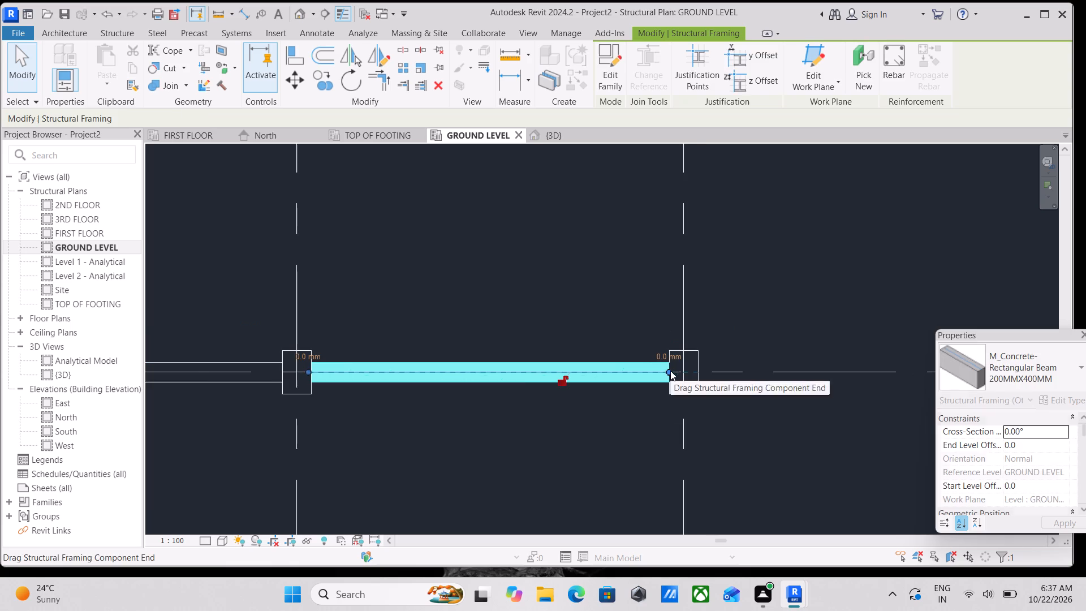
In the TOP OF FOOTING plan, place a 1800 x 1200 x 450mm isolated rectangular footing under the column at grids B and 3.
scroll(675, 370, "down", 12)
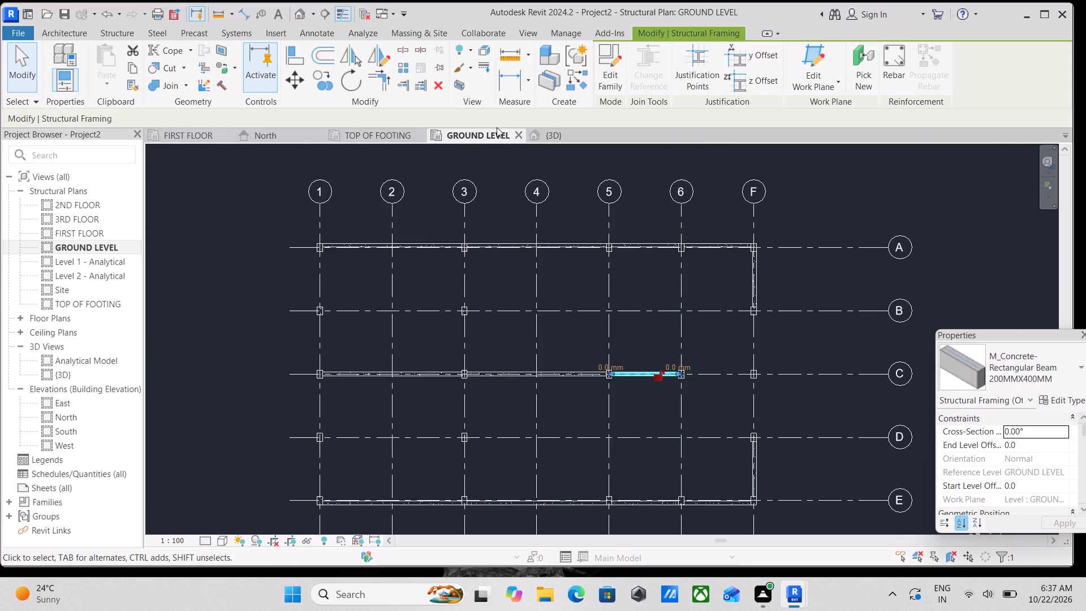
left_click(355, 126)
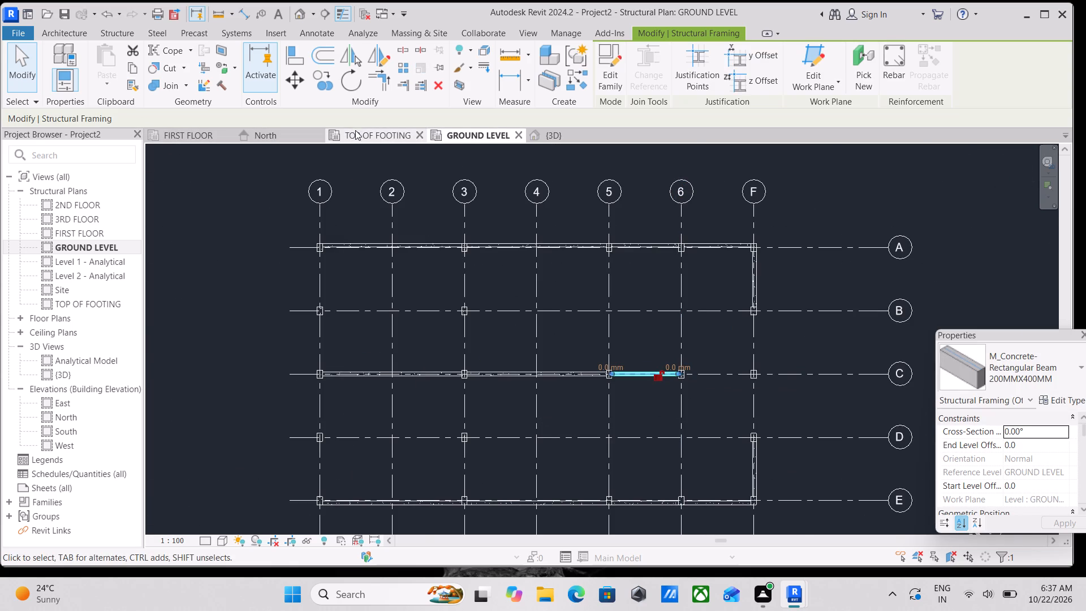
left_click(355, 131)
middle_click_drag(609, 367, 544, 289)
scroll(544, 443, "up", 4)
middle_click_drag(505, 355, 546, 418)
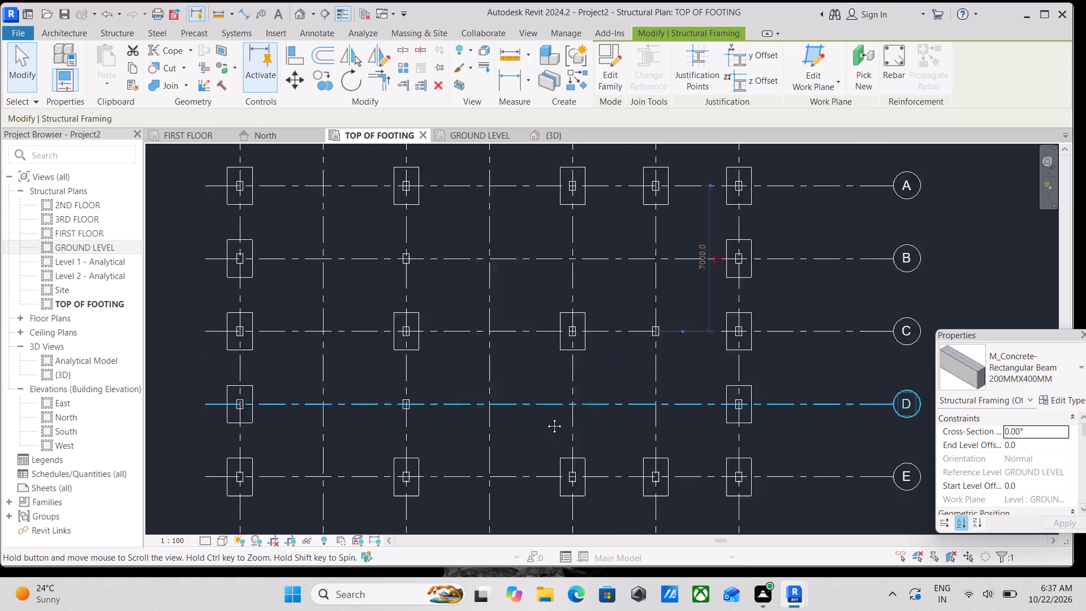
middle_click_drag(546, 418, 546, 418)
scroll(576, 386, "down", 1)
middle_click_drag(604, 377, 600, 407)
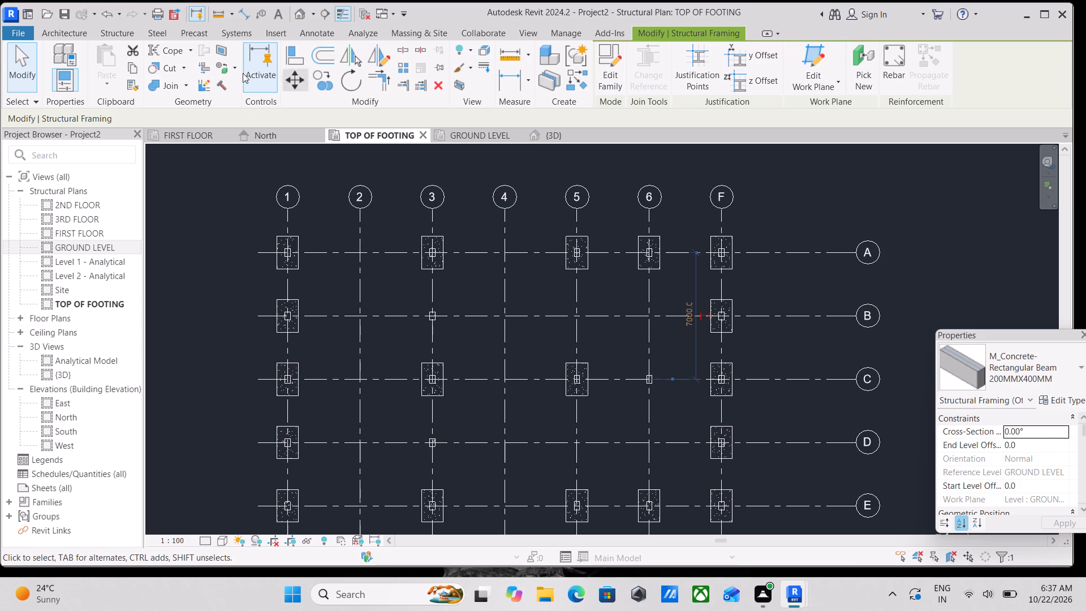
left_click(442, 369)
type("CS")
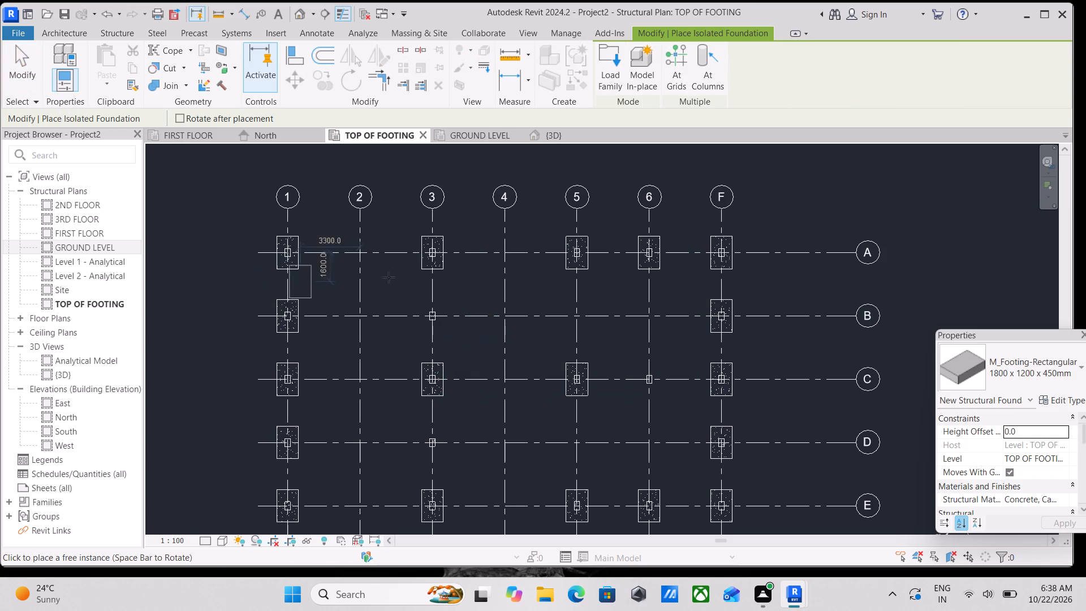
scroll(459, 334, "up", 2)
scroll(399, 305, "up", 2)
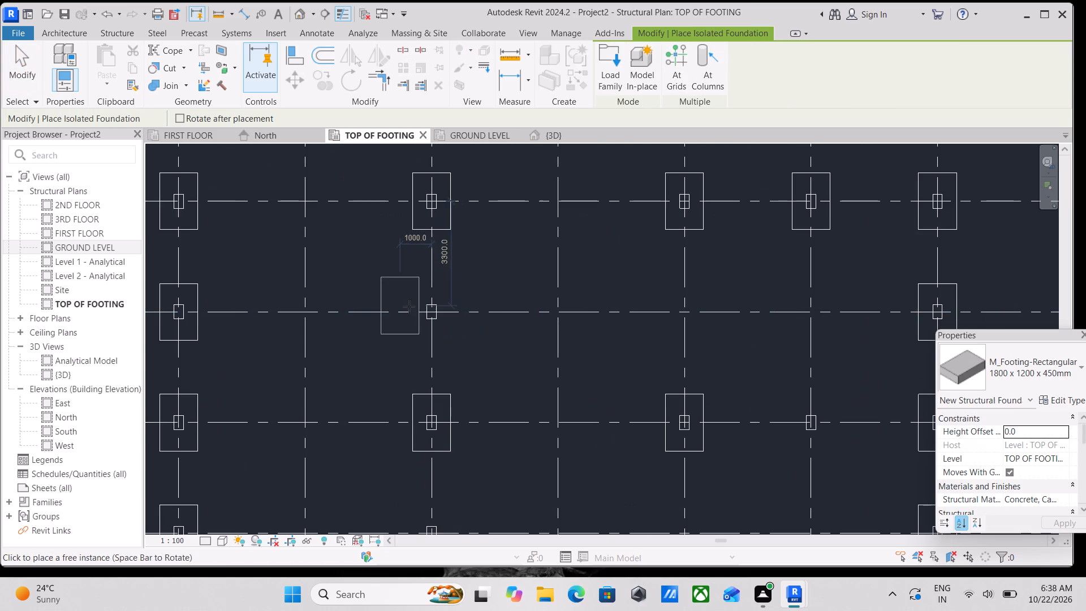
left_click(428, 313)
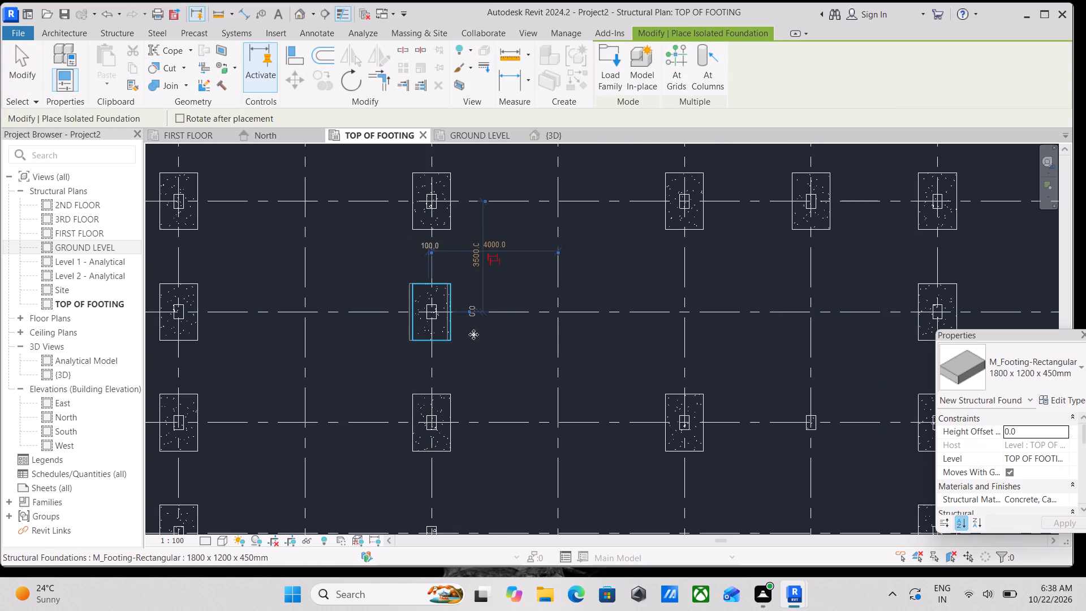
Place another 1800 x 1200 x 450mm isolated footing at the intersection of grids C and 6.
scroll(542, 339, "down", 2)
middle_click_drag(540, 338, 468, 243)
scroll(469, 245, "down", 1)
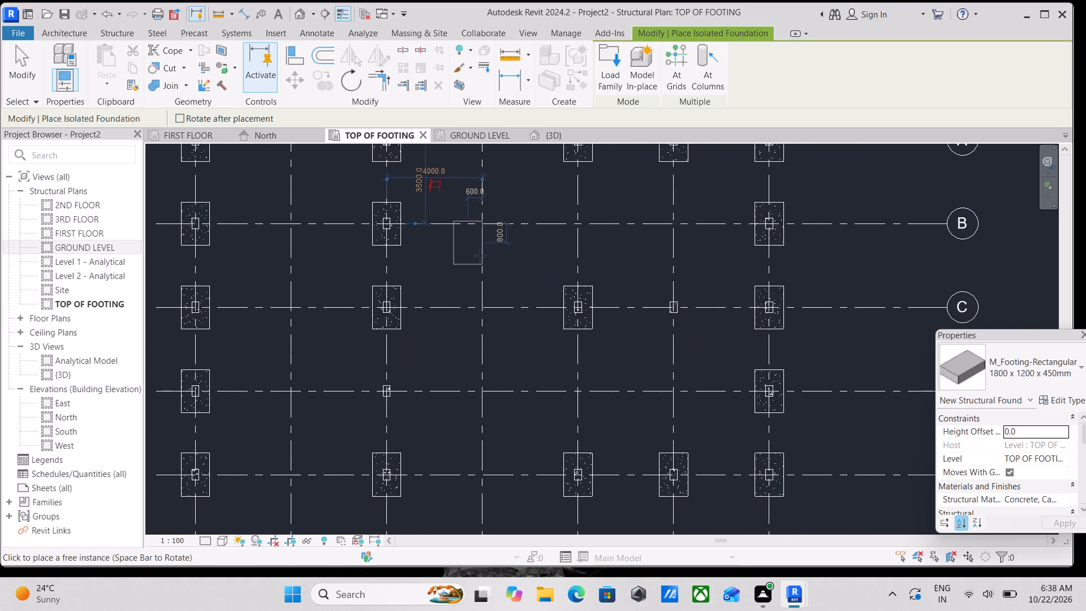
middle_click_drag(503, 283, 436, 240)
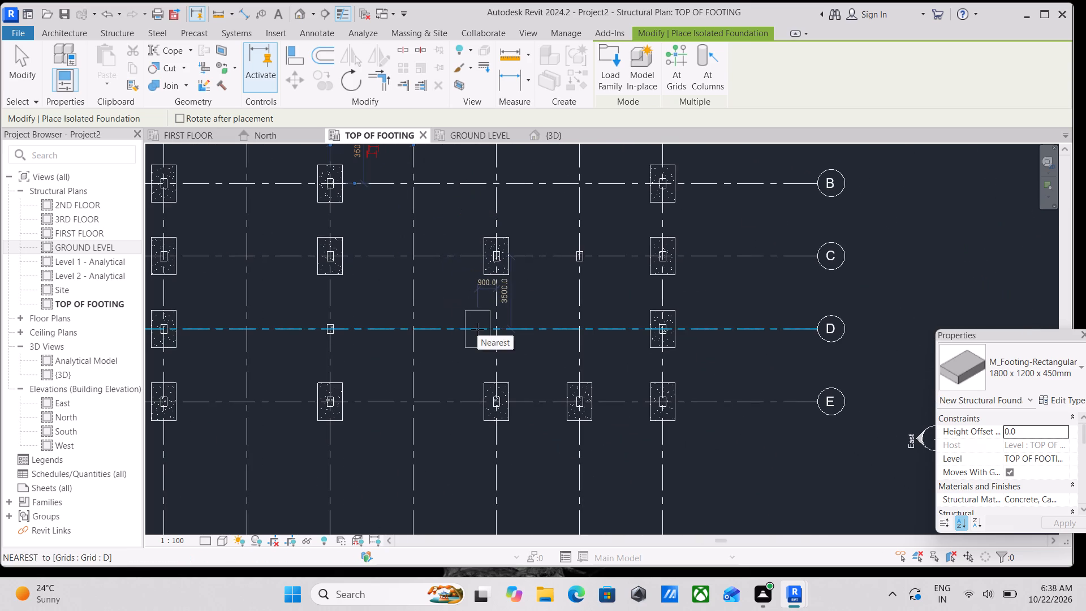
scroll(572, 278, "up", 2)
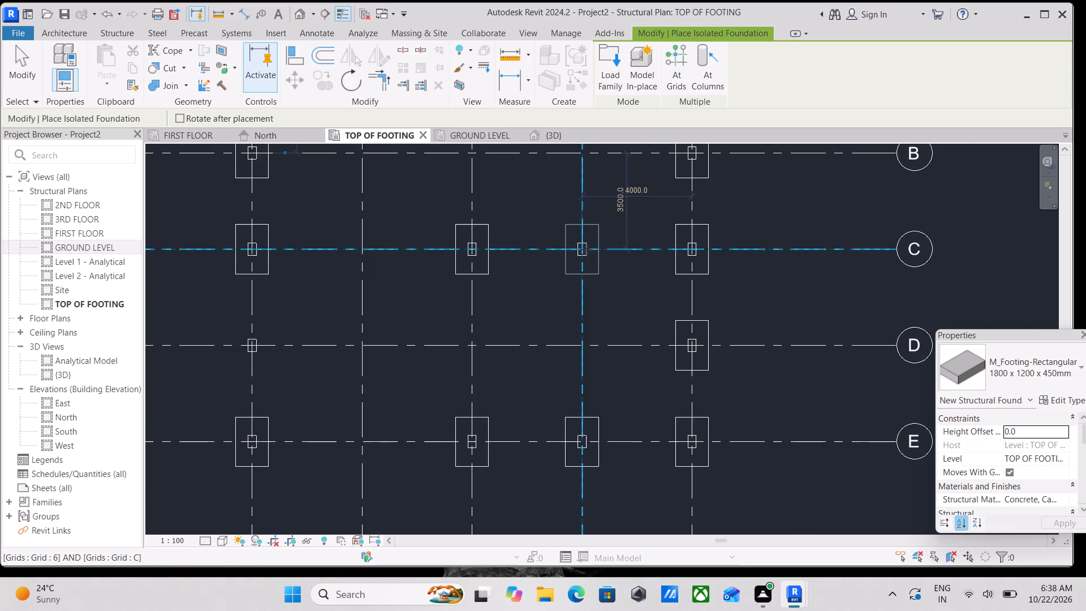
left_click(587, 249)
Place a 1800 x 1200 x 450mm isolated footing at the intersection of grids D and 3, and end footing placement.
scroll(571, 310, "down", 1)
middle_click_drag(570, 311, 591, 444)
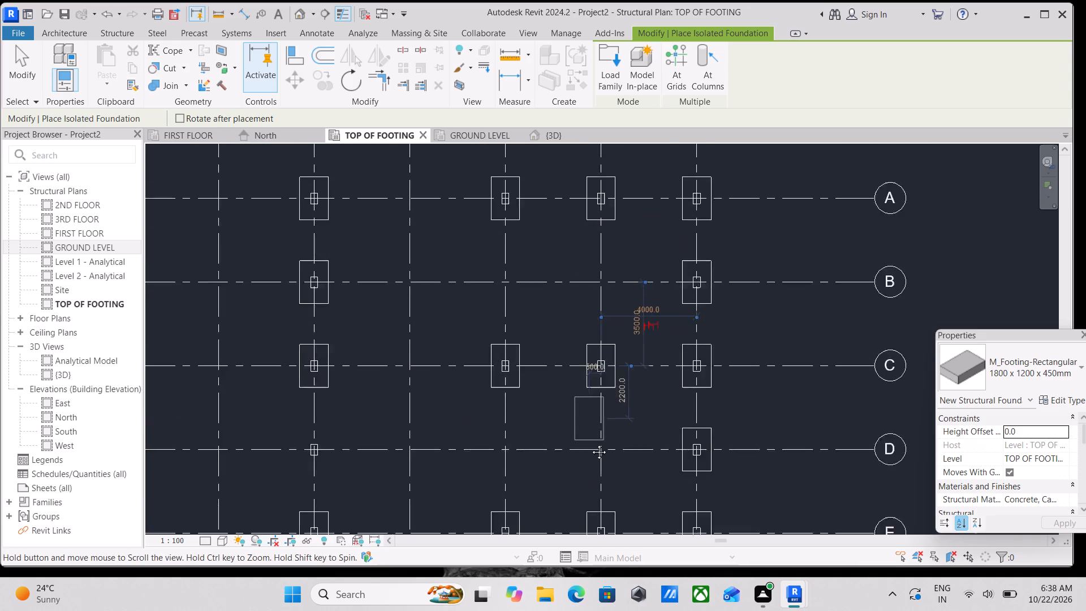
middle_click_drag(591, 444, 590, 476)
scroll(395, 421, "down", 3)
middle_click_drag(436, 410, 541, 354)
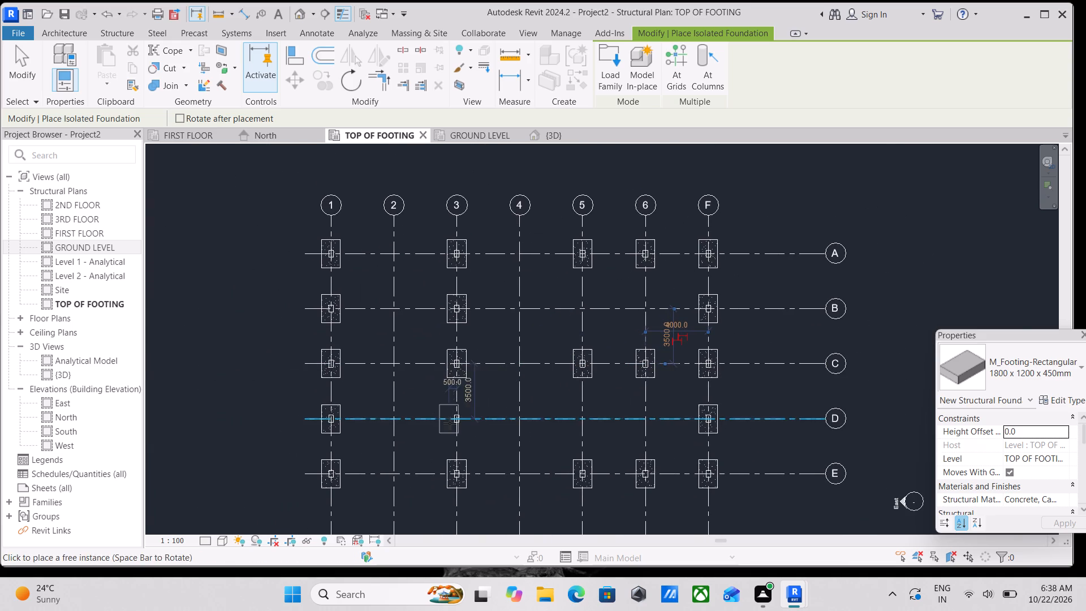
scroll(451, 422, "up", 7)
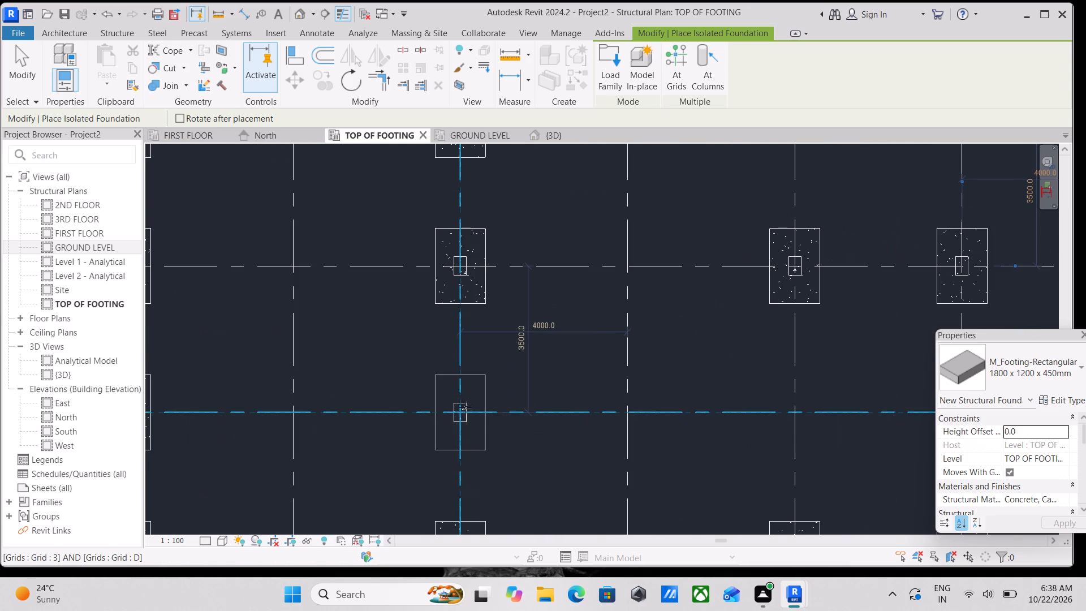
scroll(458, 411, "down", 4)
scroll(597, 399, "down", 3)
middle_click_drag(594, 400, 571, 402)
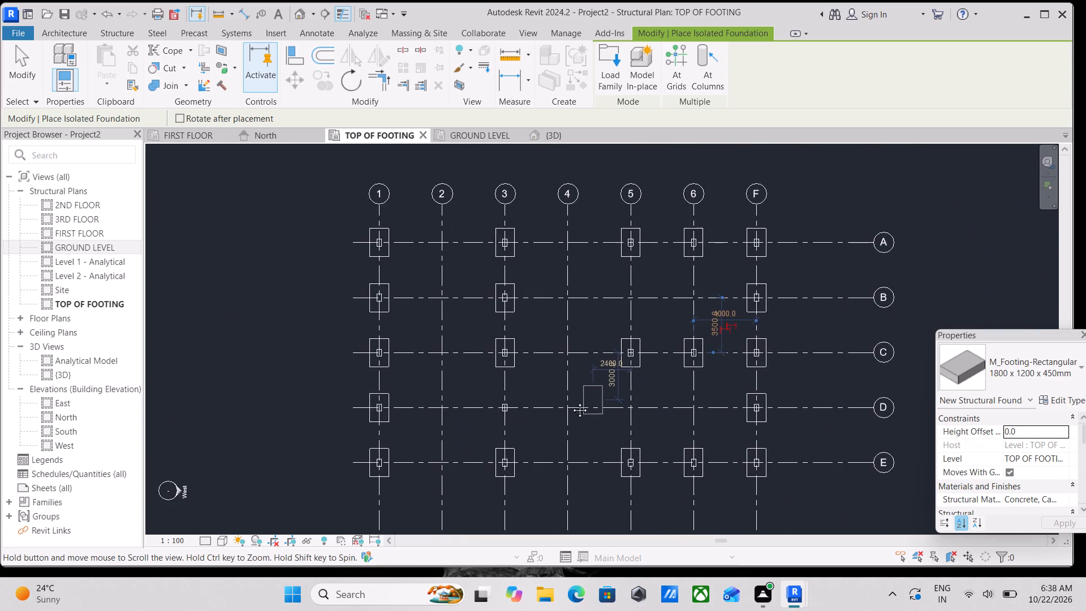
middle_click_drag(571, 402, 568, 402)
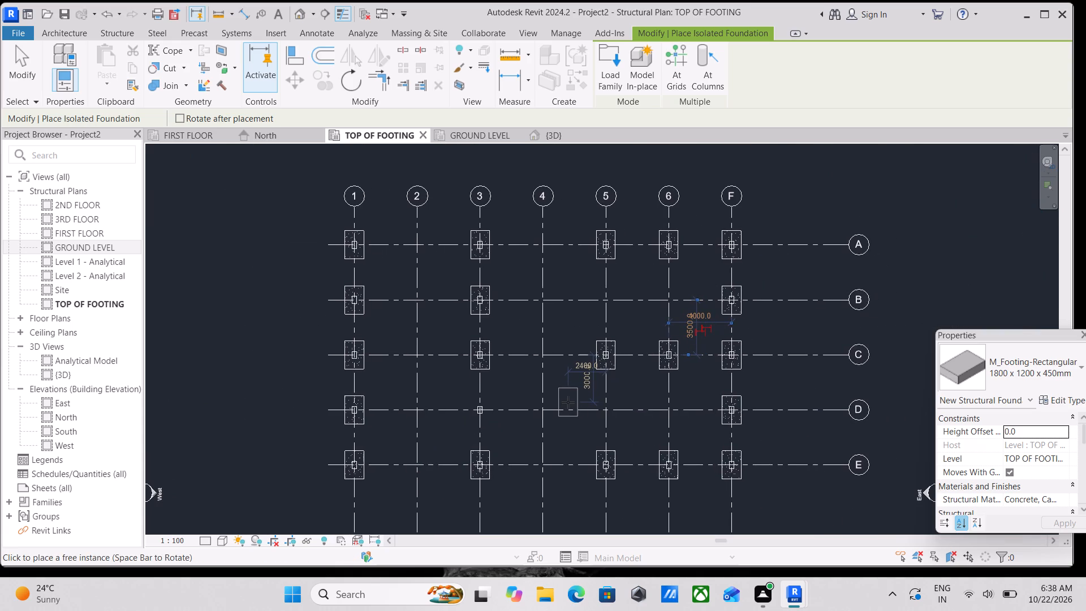
scroll(405, 471, "up", 2)
scroll(497, 432, "up", 2)
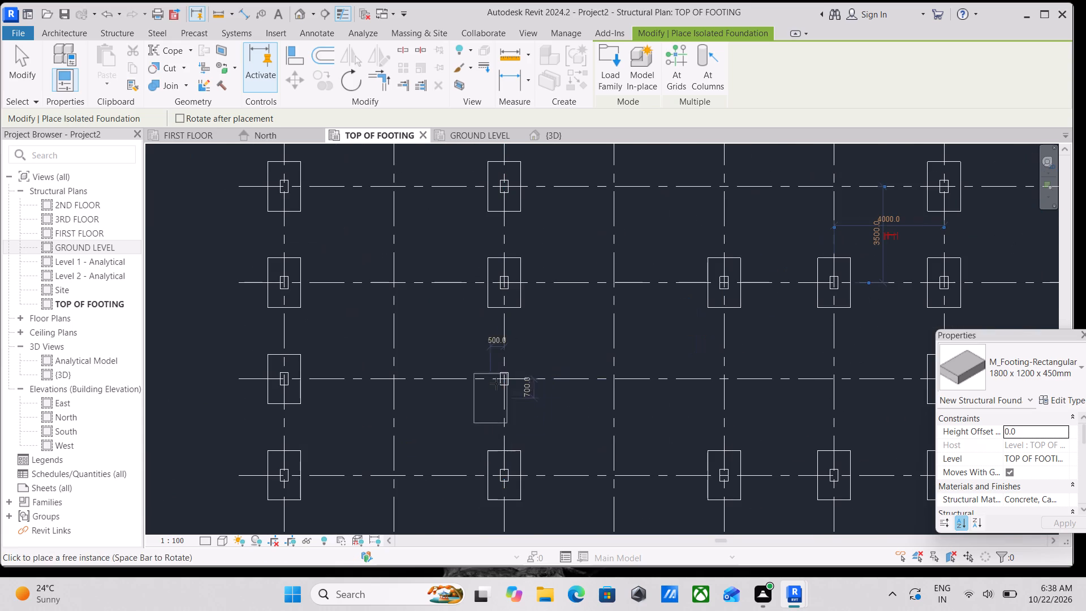
left_click(503, 373)
scroll(503, 373, "down", 1)
middle_click_drag(503, 373, 523, 431)
scroll(523, 431, "down", 2)
middle_click_drag(523, 431, 540, 514)
scroll(540, 514, "up", 1)
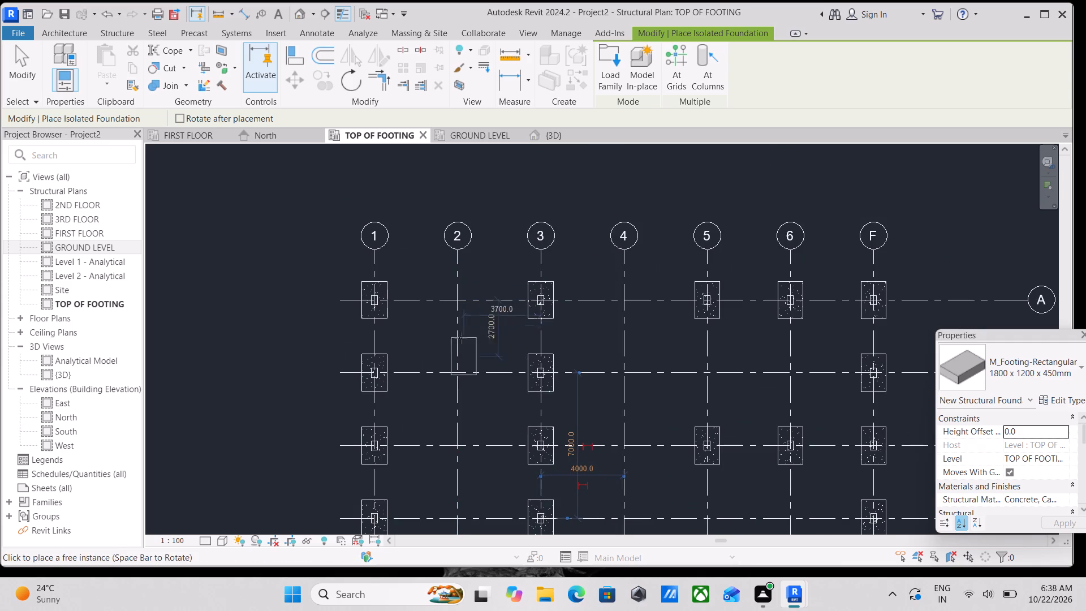
scroll(626, 359, "down", 2)
middle_click_drag(626, 359, 514, 313)
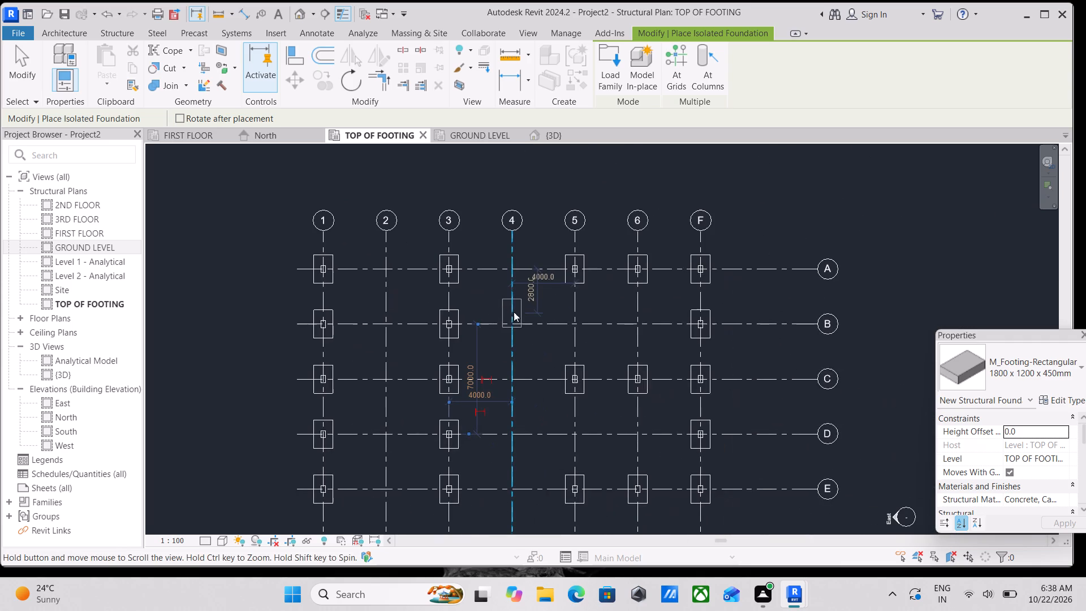
key("Escape")
key("Escape")
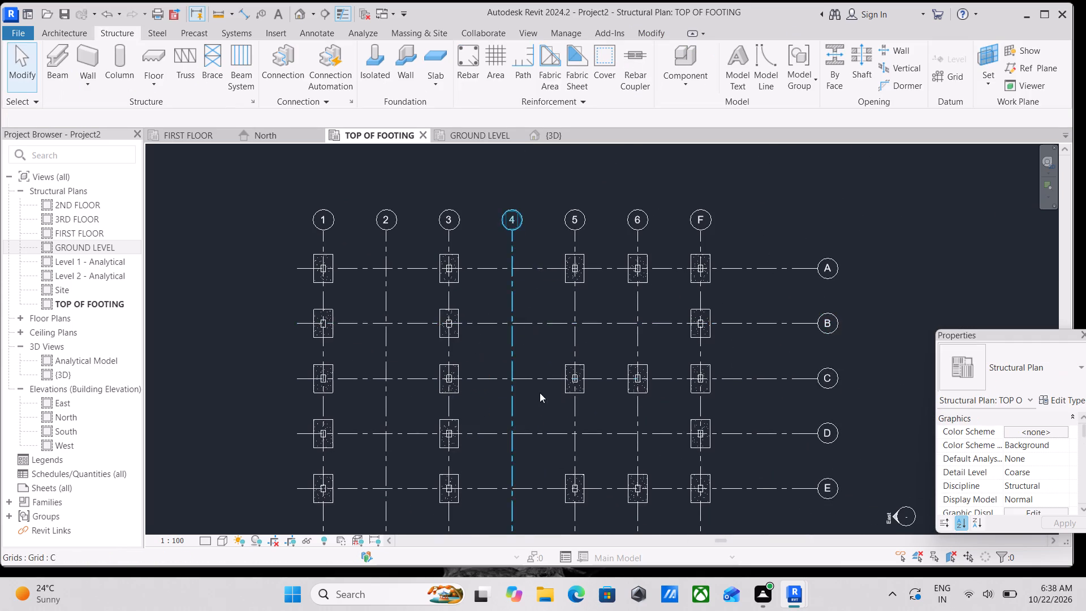
Examine the footing layout across the grid to check that every column has a footing.
scroll(562, 386, "down", 2)
middle_click_drag(562, 384, 562, 352)
scroll(581, 391, "up", 3)
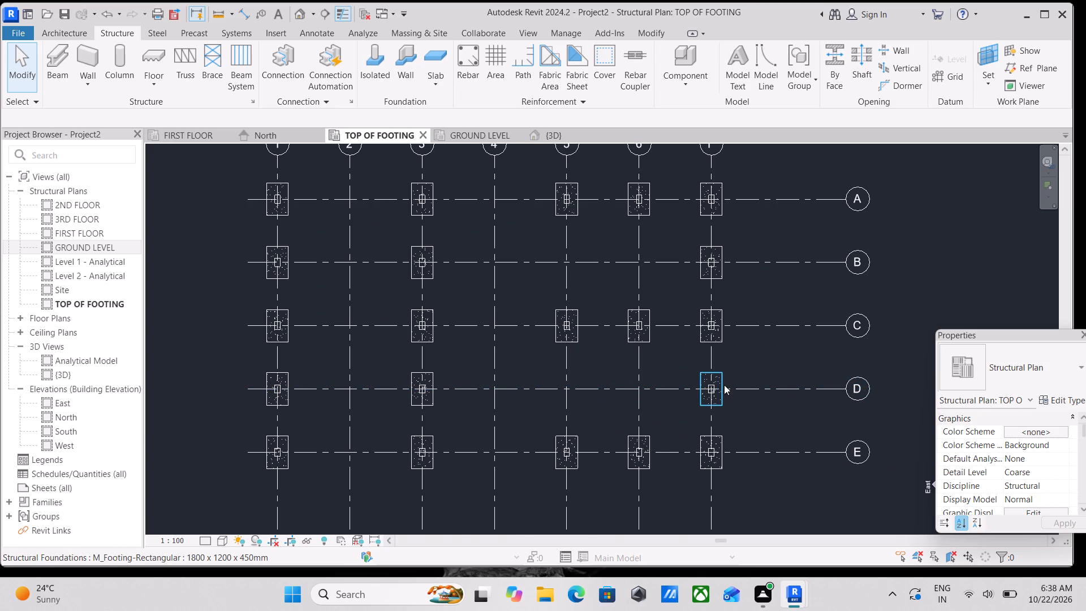
scroll(724, 385, "down", 1)
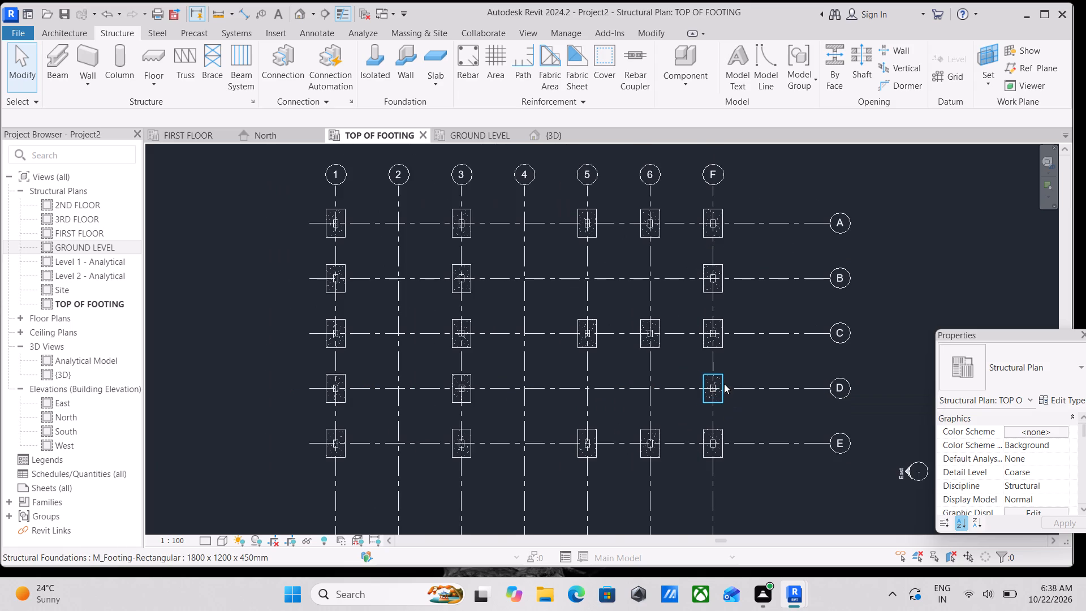
middle_click_drag(549, 359, 565, 385)
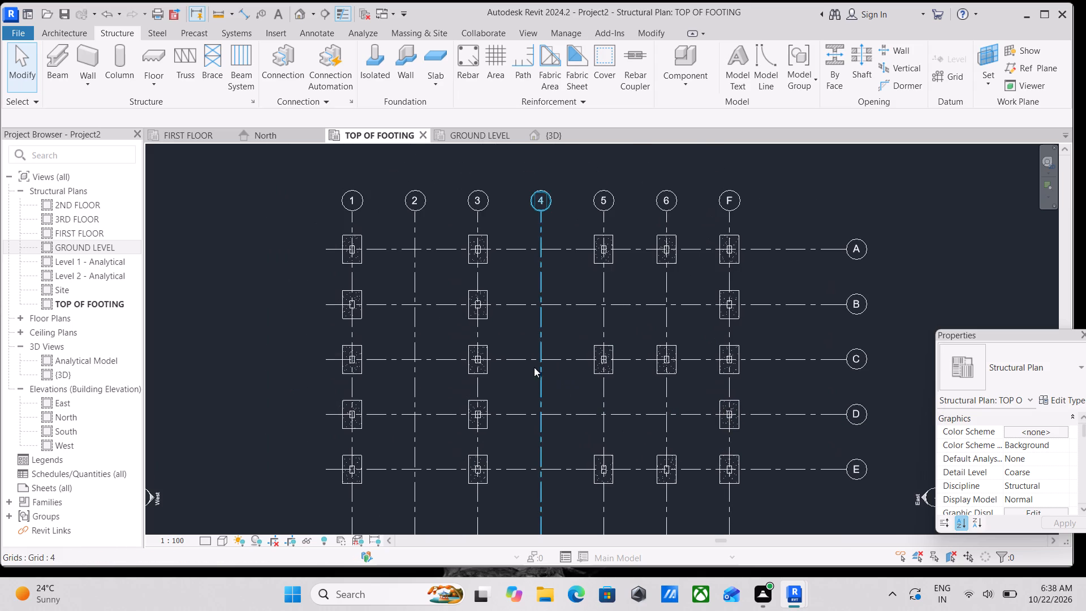
scroll(492, 373, "up", 1)
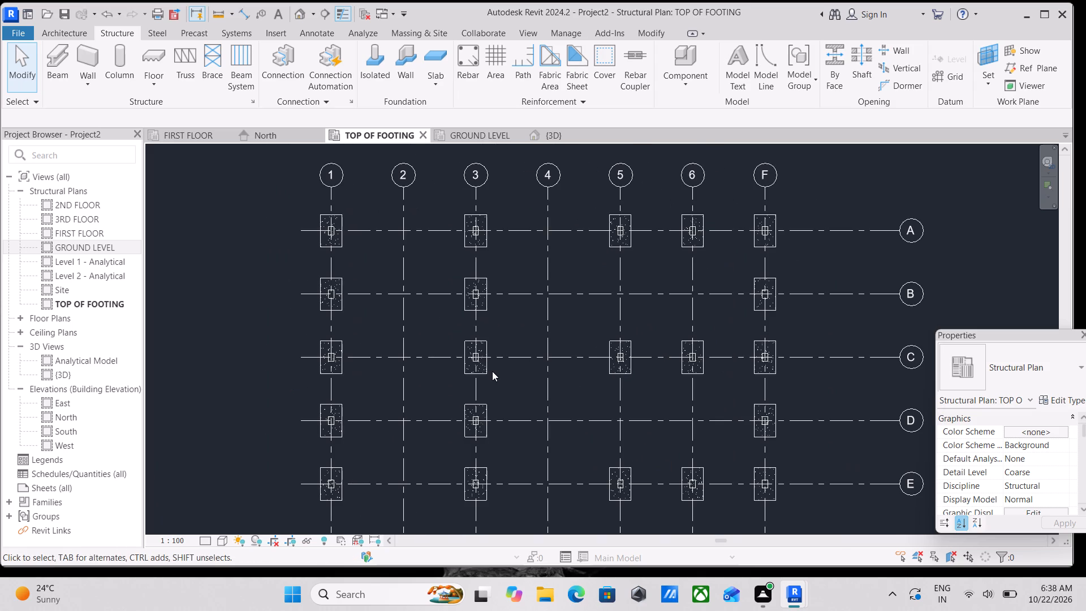
scroll(490, 368, "down", 2)
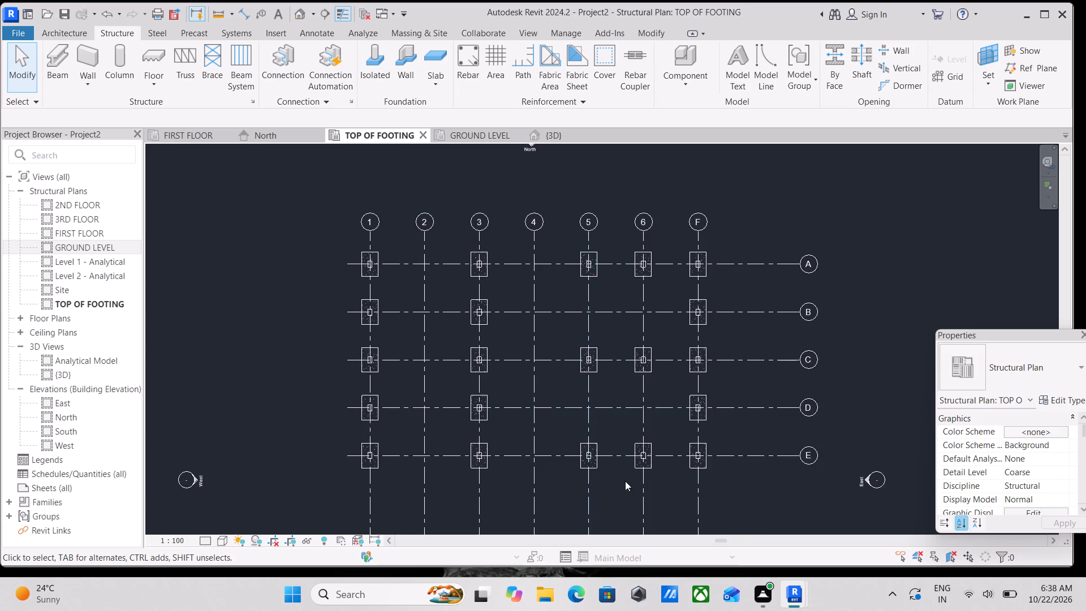
scroll(626, 483, "up", 1)
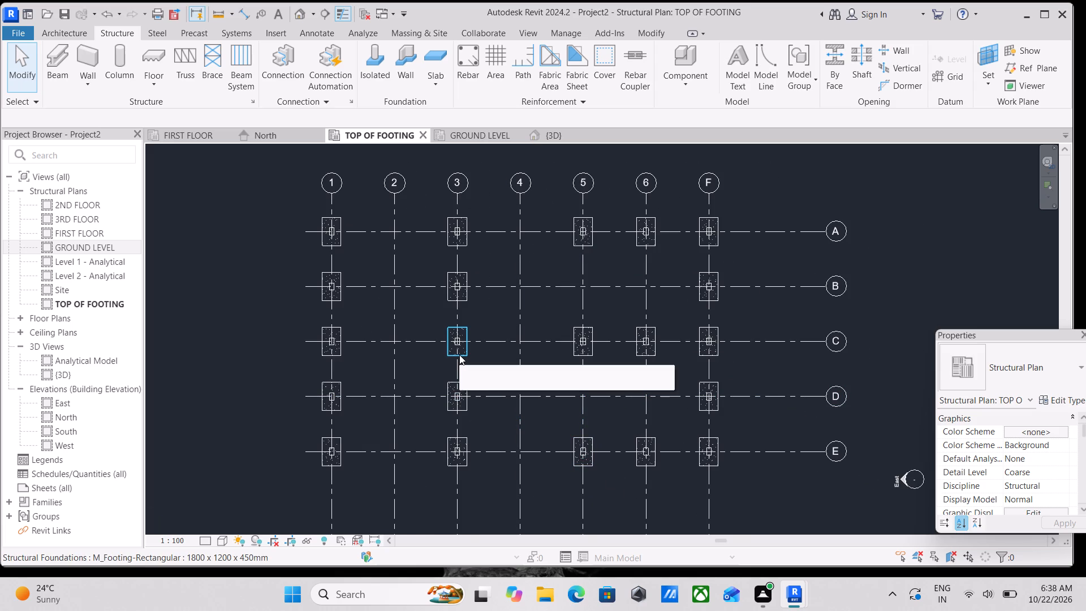
In the GROUND LEVEL plan, draw a 200MMX400MM concrete beam along grid 1 between the columns at grids A and B.
left_click(464, 131)
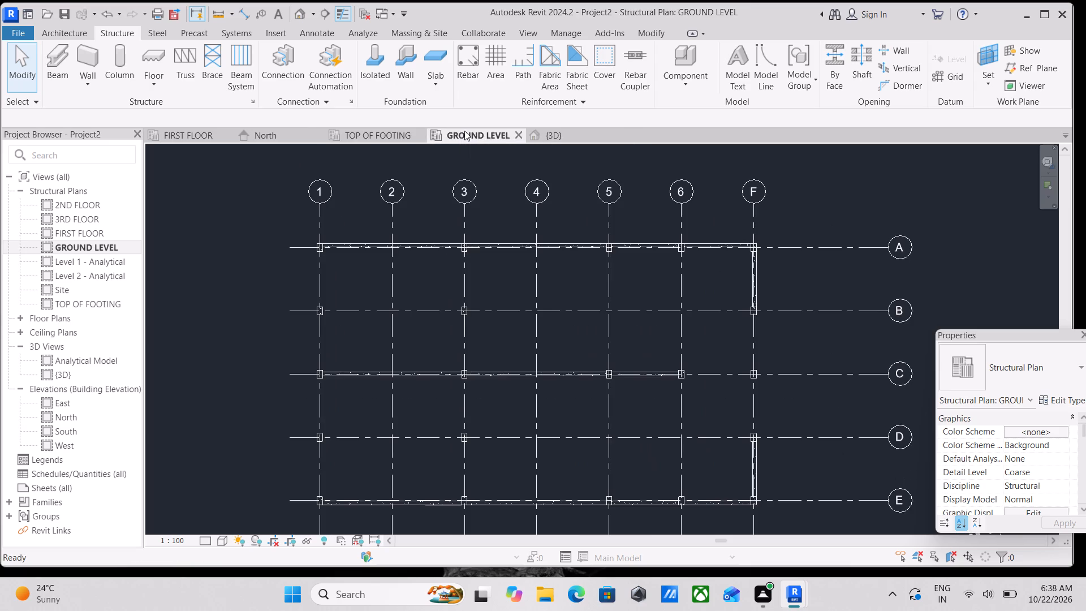
scroll(722, 378, "up", 1)
middle_click_drag(716, 376, 622, 344)
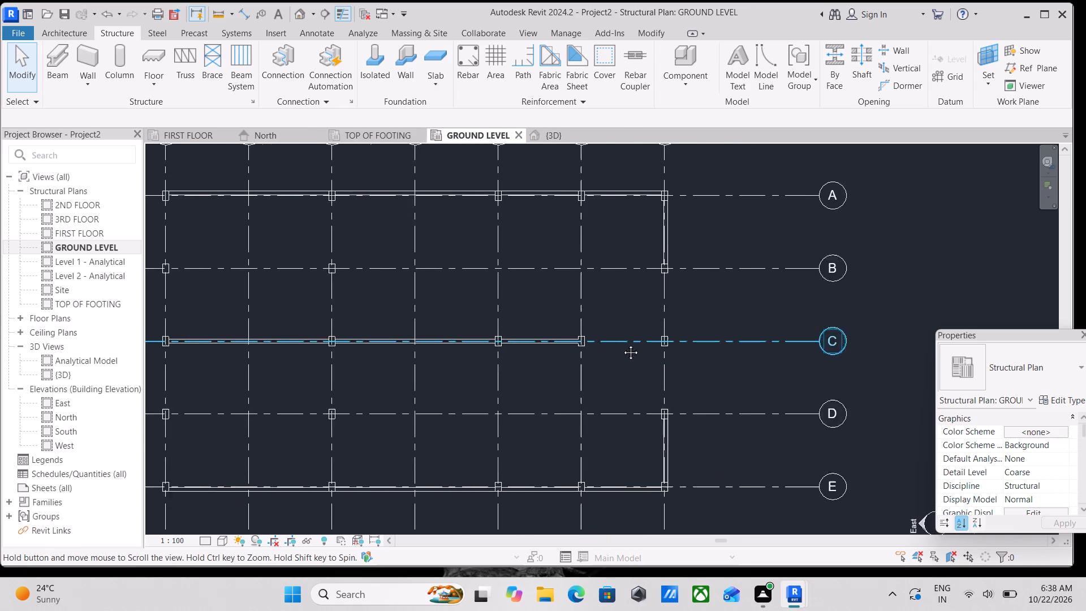
middle_click_drag(622, 344, 692, 368)
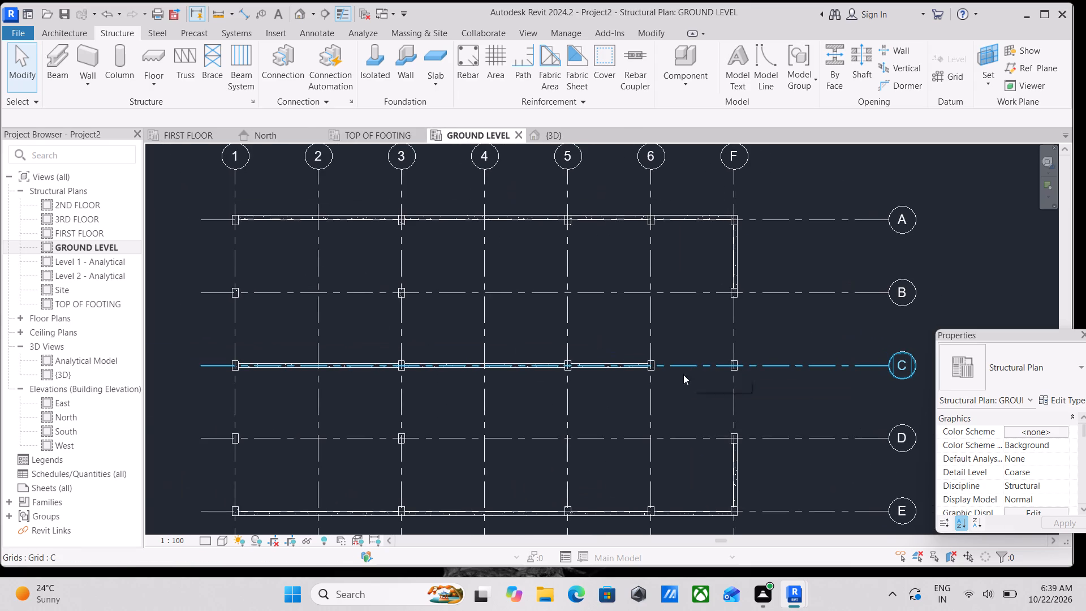
left_click(59, 77)
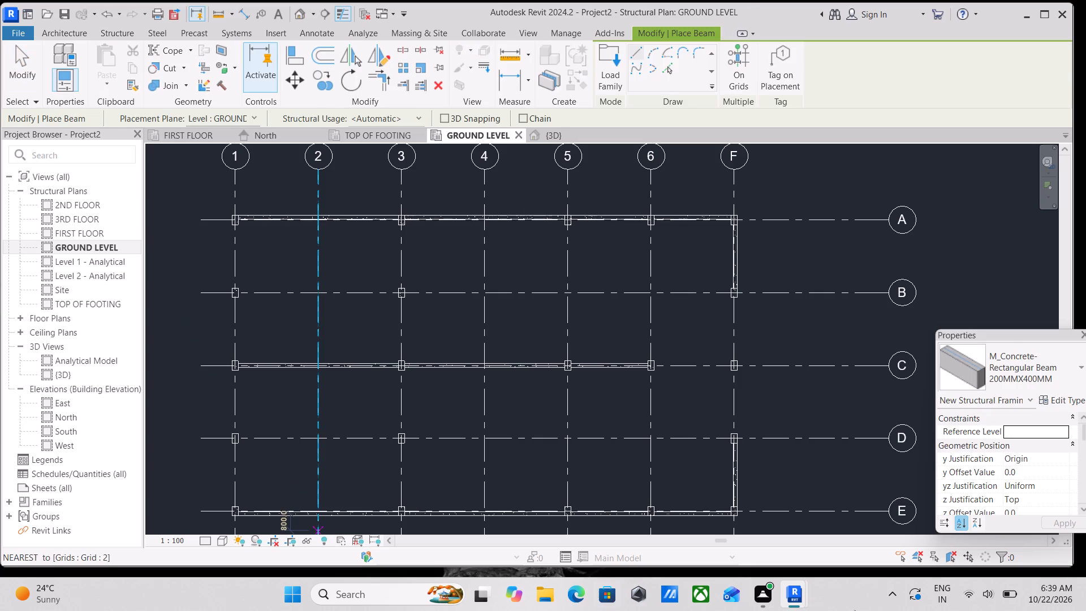
middle_click_drag(344, 368, 673, 464)
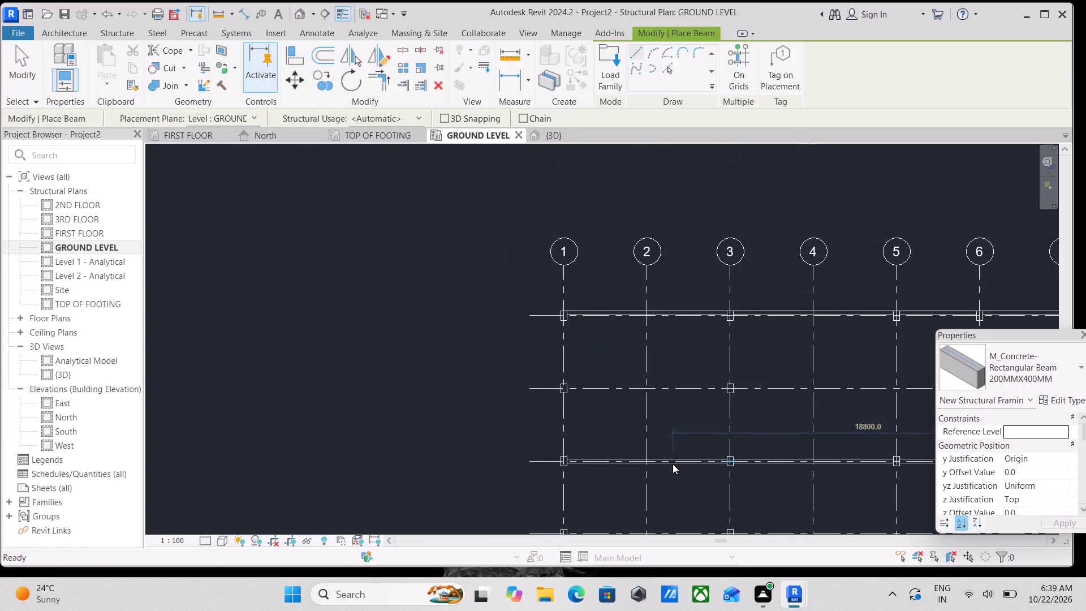
scroll(502, 315, "up", 3)
scroll(617, 347, "up", 6)
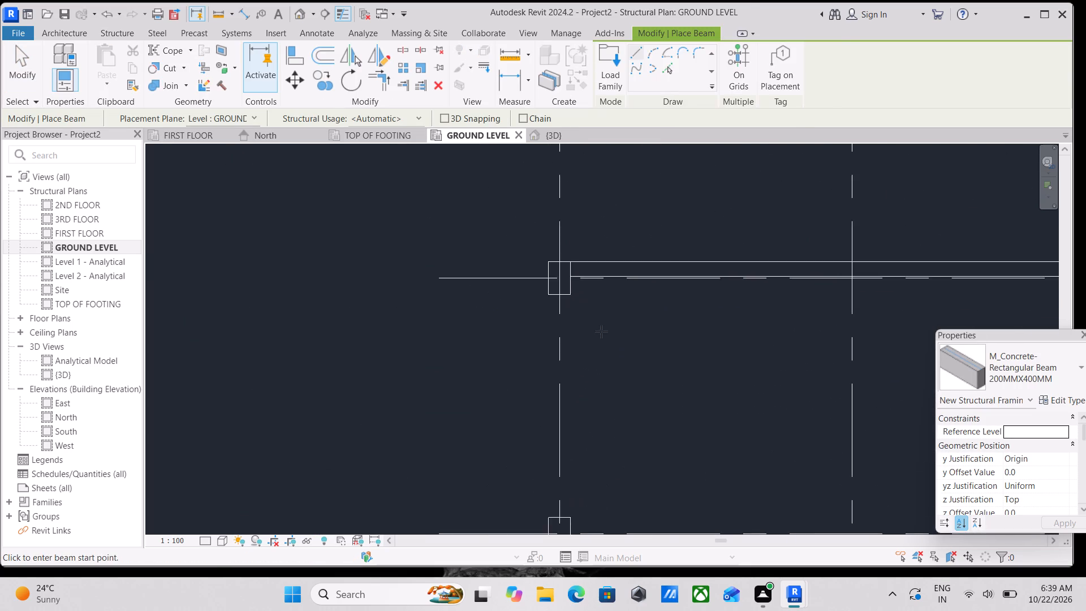
scroll(601, 332, "up", 2)
left_click(546, 282)
scroll(589, 479, "down", 1)
middle_click_drag(576, 470, 562, 428)
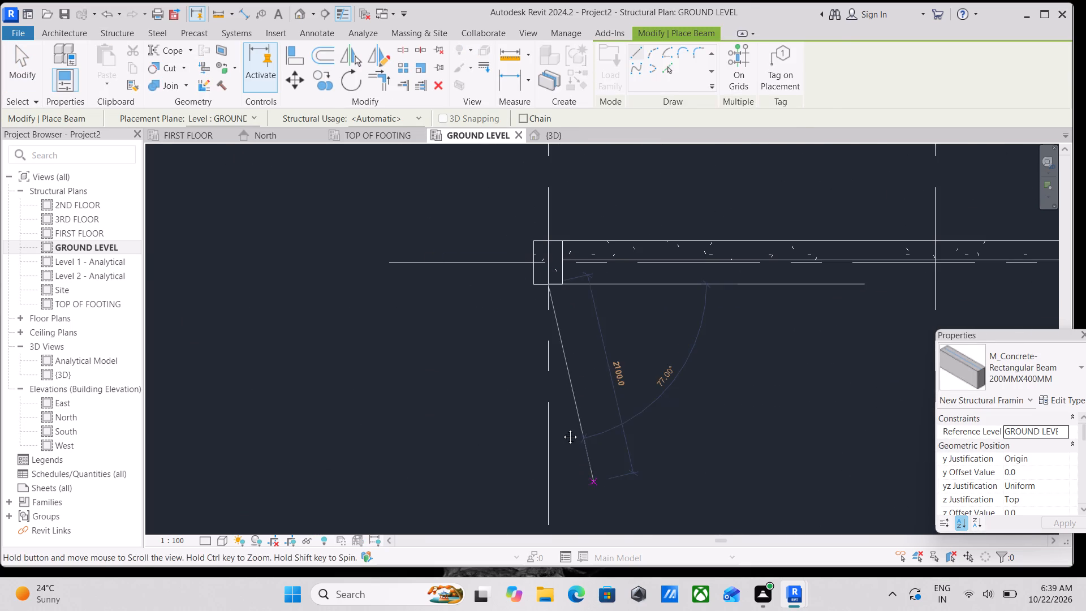
middle_click_drag(562, 428, 544, 252)
left_click(521, 348)
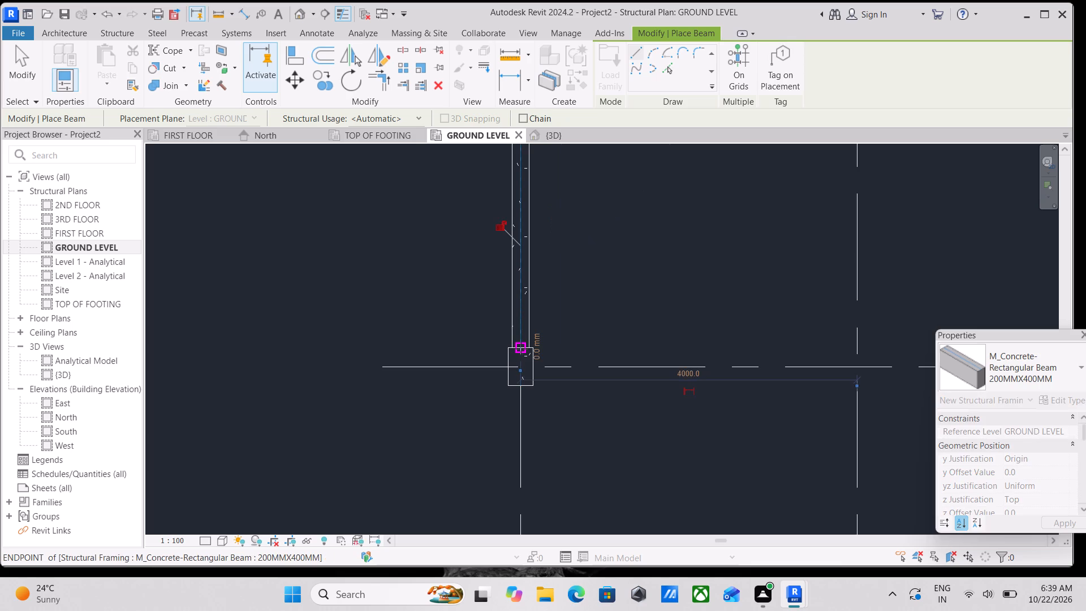
Draw a 200MMX400MM concrete beam along grid 1 between the columns at grids B and C.
scroll(564, 344, "down", 4)
middle_click_drag(561, 342, 534, 189)
scroll(506, 255, "up", 4)
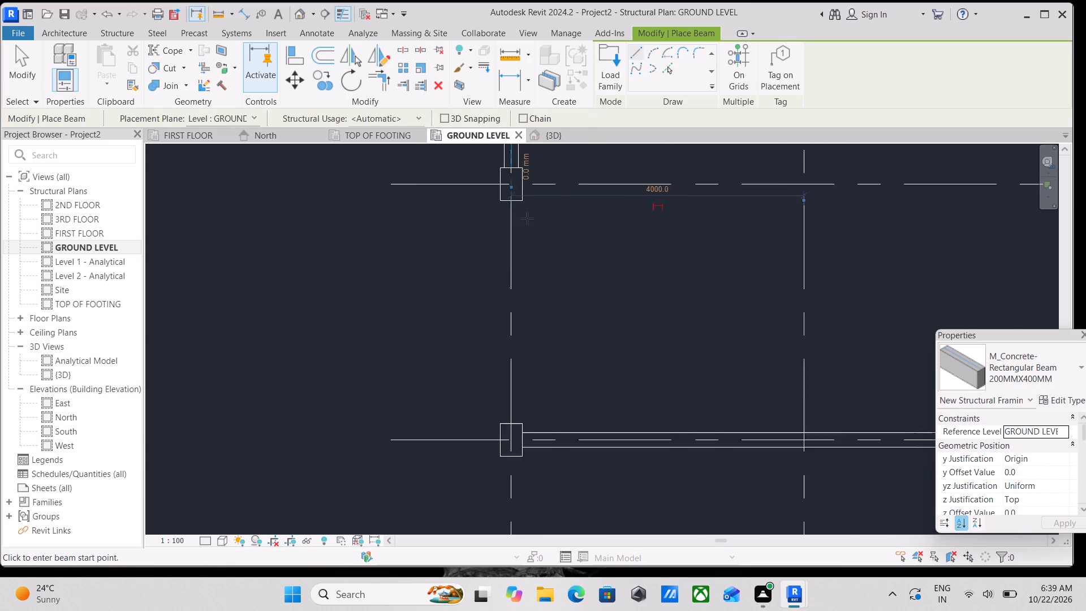
left_click(508, 195)
middle_click_drag(510, 419, 495, 338)
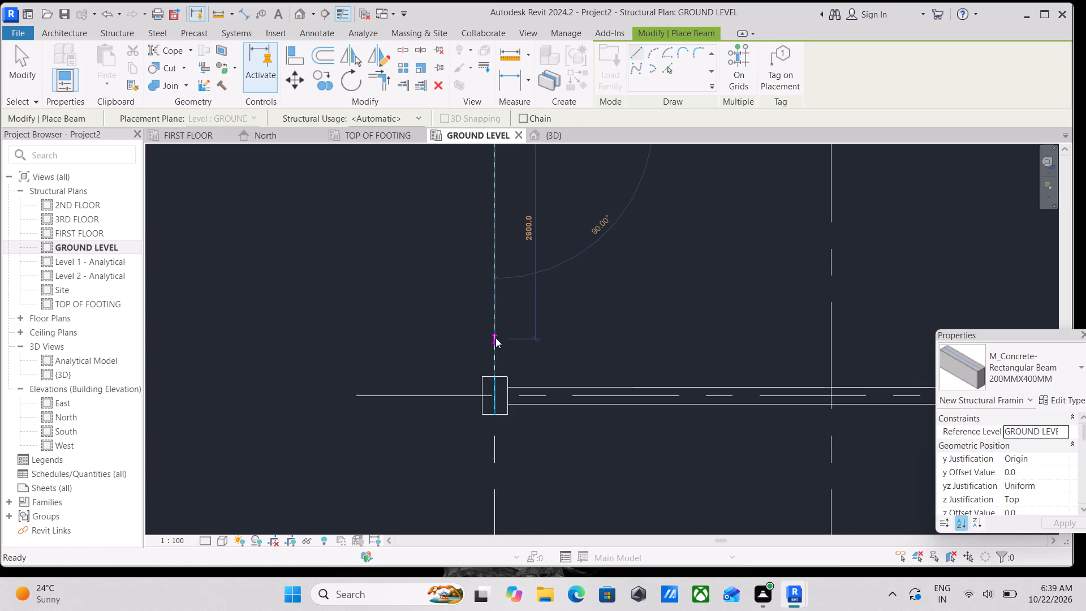
left_click(492, 377)
Draw a 200MMX400MM beam about 3050 mm long along grid 1 between the columns at grids C and D.
scroll(492, 377, "down", 2)
middle_click_drag(492, 377, 477, 262)
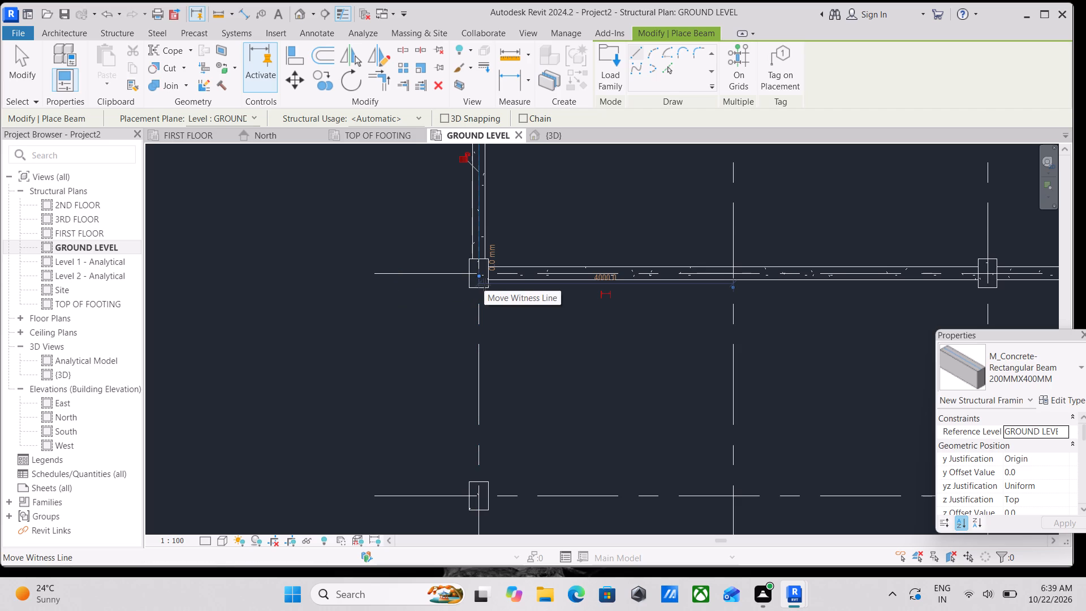
scroll(484, 289, "up", 5)
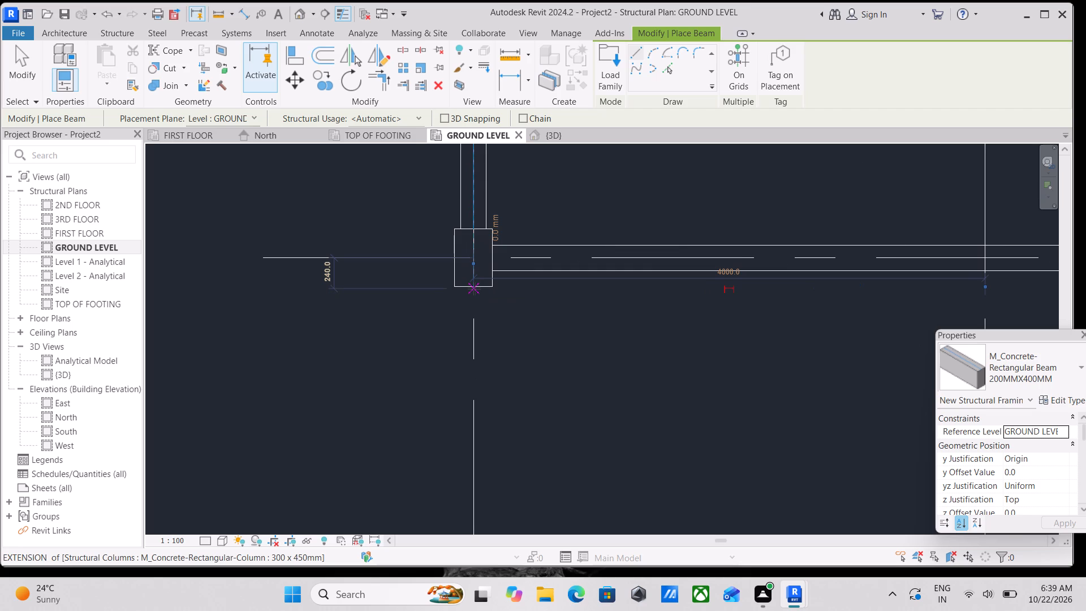
left_click(476, 285)
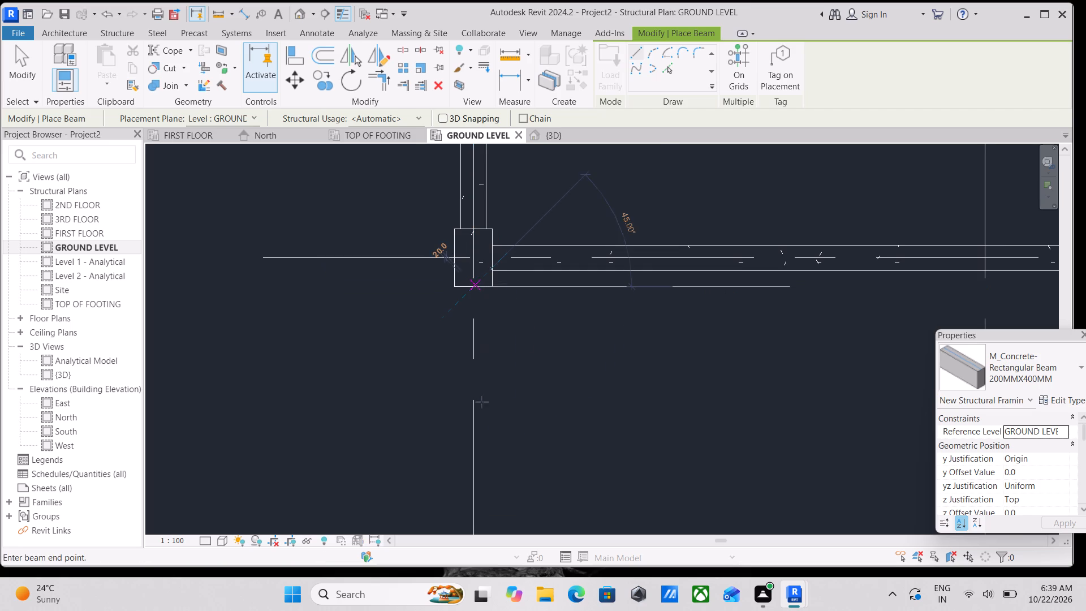
scroll(477, 442, "down", 3)
middle_click_drag(477, 442, 472, 268)
scroll(472, 249, "up", 1)
scroll(469, 287, "down", 2)
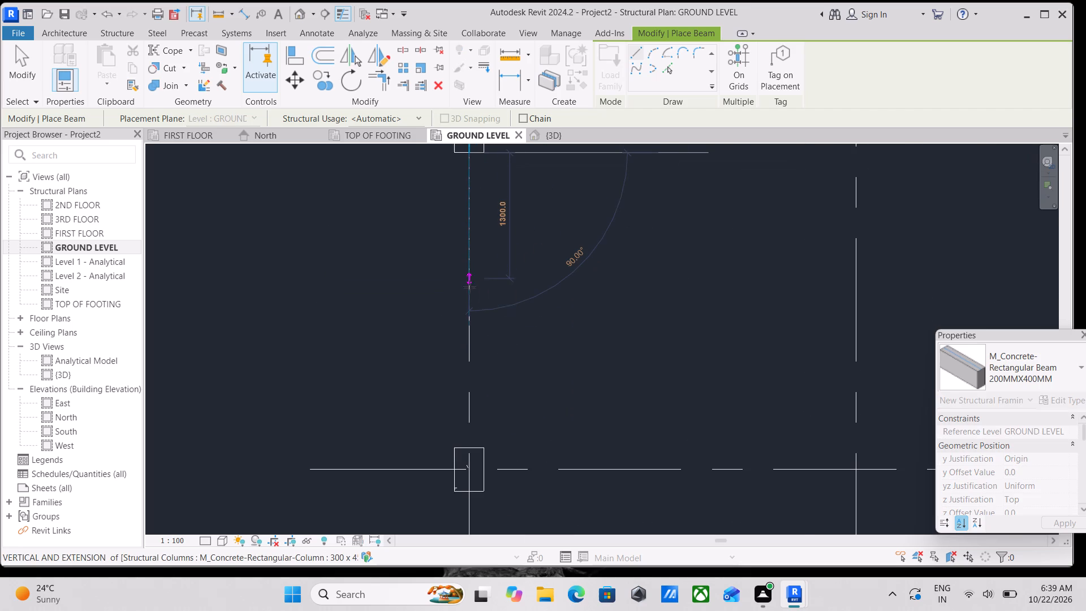
scroll(469, 287, "down", 1)
middle_click_drag(469, 287, 463, 212)
left_click(464, 322)
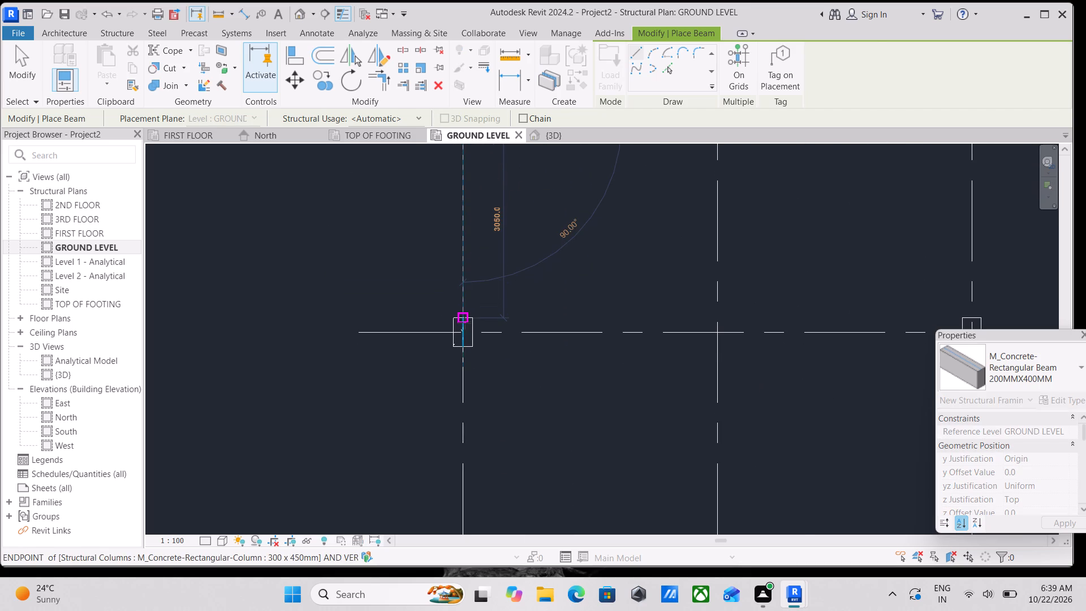
Draw a 200MMX400MM beam about 3050 mm long along grid 1 between the columns at grids D and E, and end beam placement.
scroll(464, 322, "down", 2)
middle_click_drag(464, 322, 462, 225)
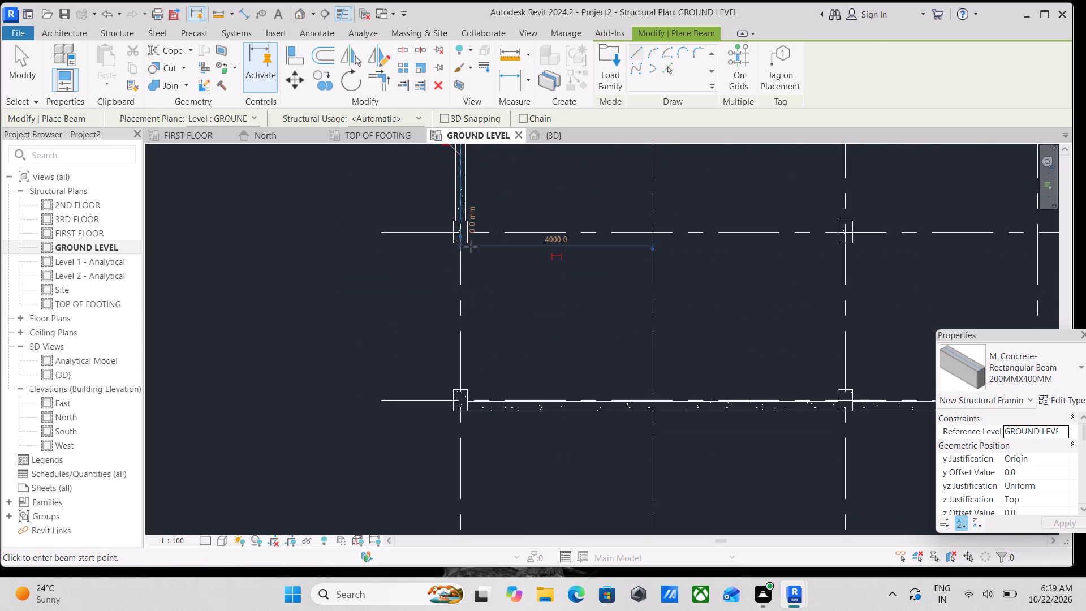
scroll(471, 247, "up", 5)
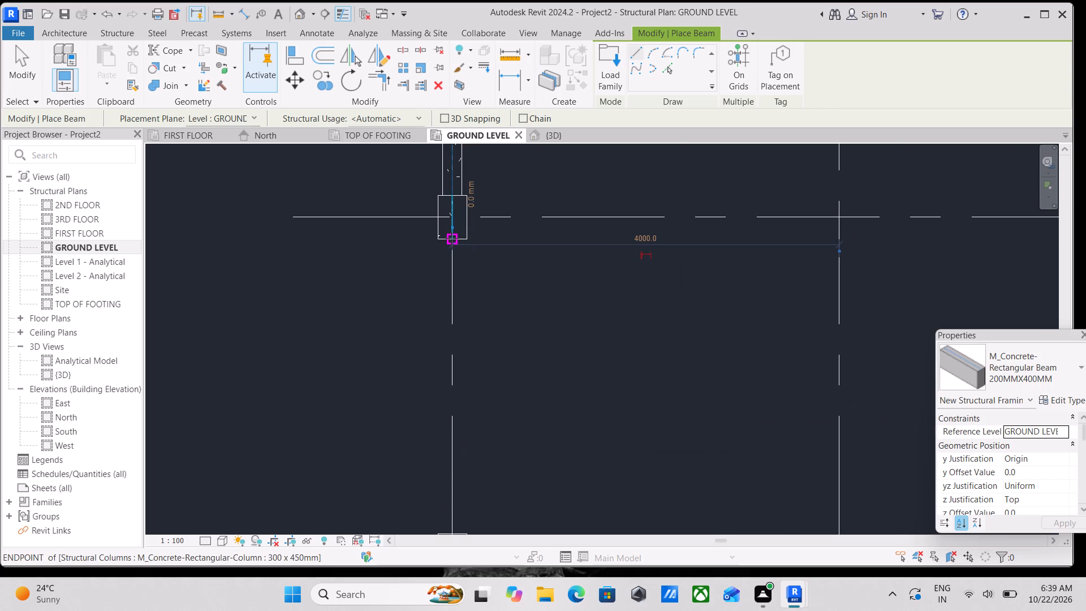
left_click(451, 238)
scroll(494, 418, "down", 2)
middle_click_drag(492, 419, 484, 247)
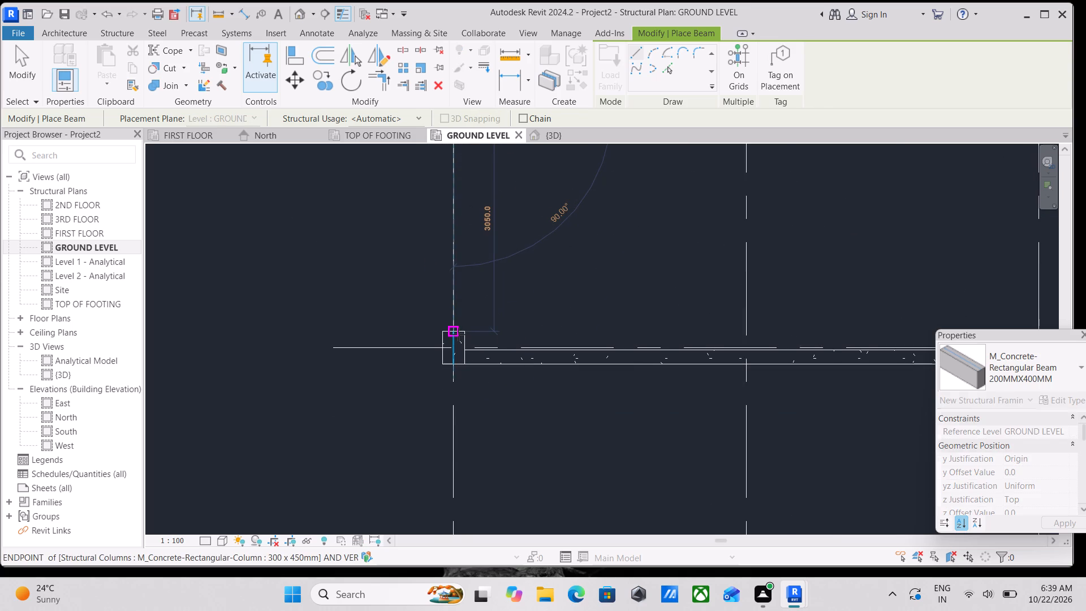
left_click(458, 334)
key("Escape")
key("Escape")
scroll(454, 363, "up", 3)
key("Escape")
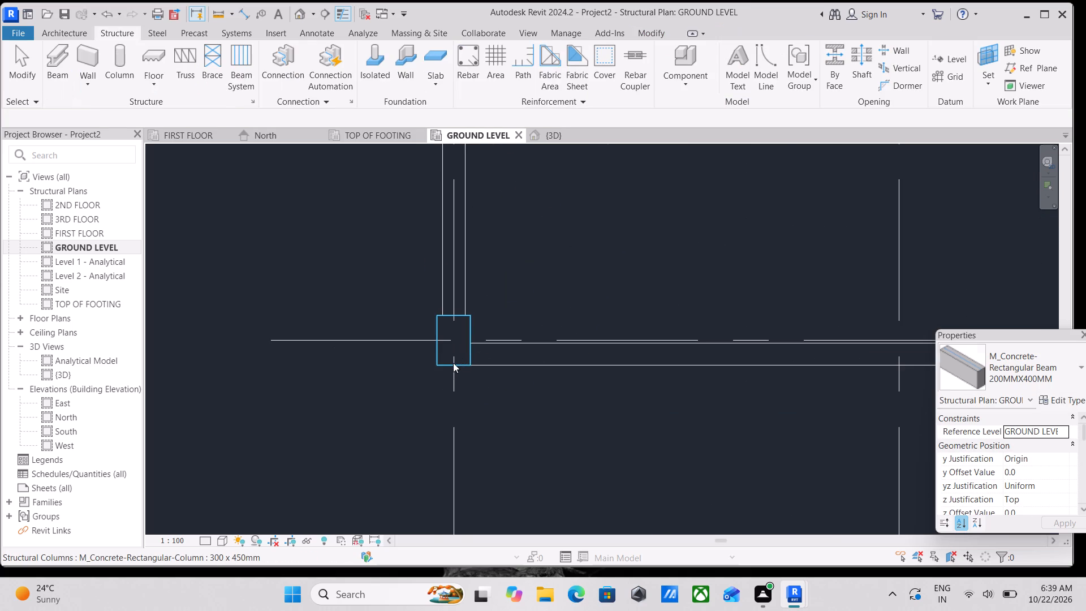
Align the outer edge of the grid 1 beam between grids D and E with the outer face of the corner column at E-1.
type("AL")
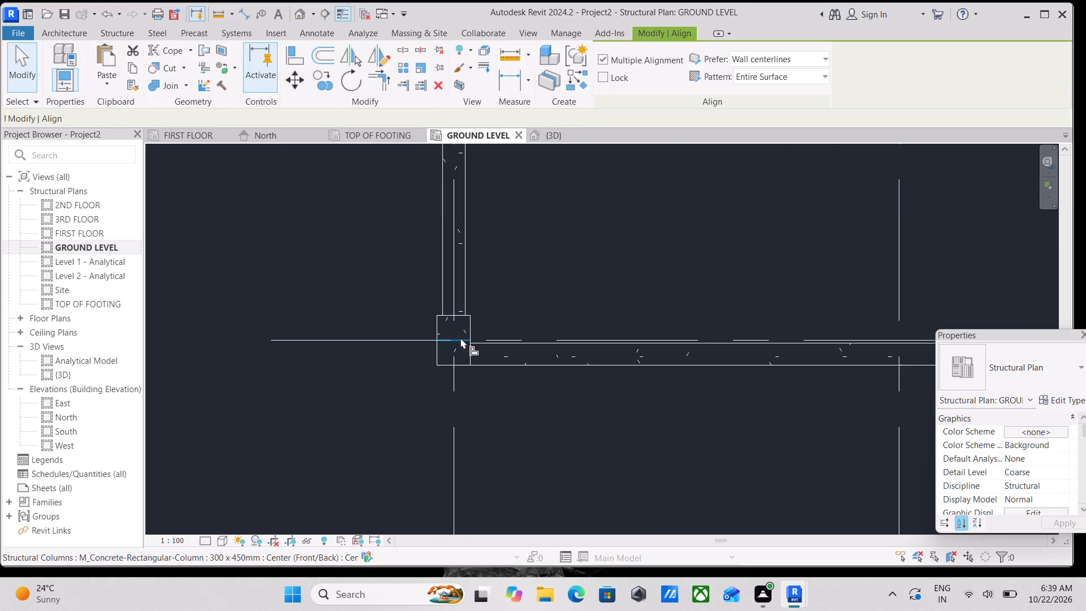
scroll(454, 341, "up", 5)
left_click(420, 305)
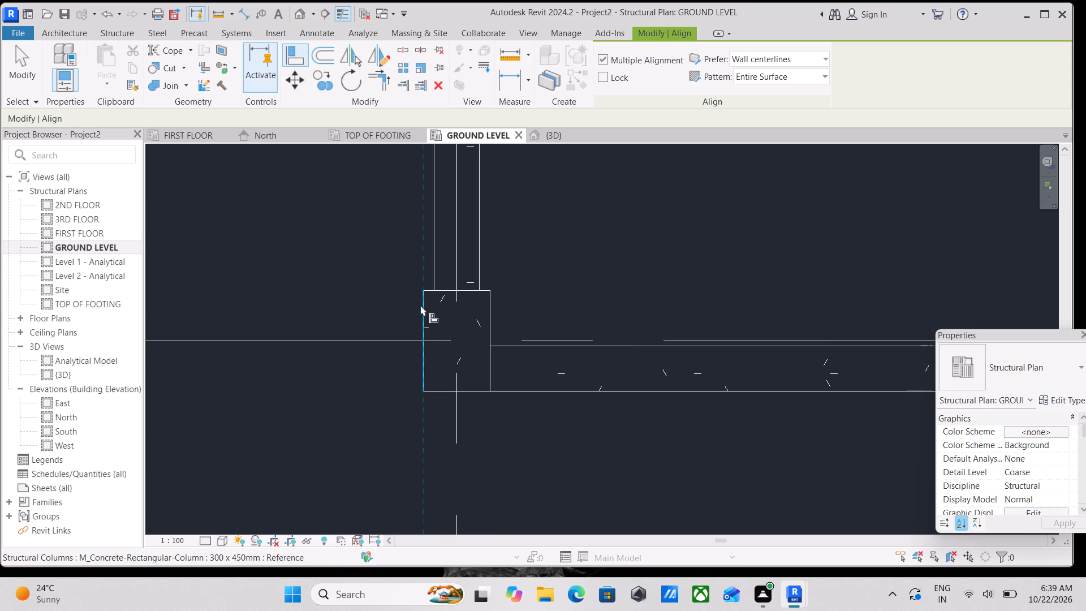
scroll(425, 299, "down", 2)
middle_click_drag(432, 337, 442, 485)
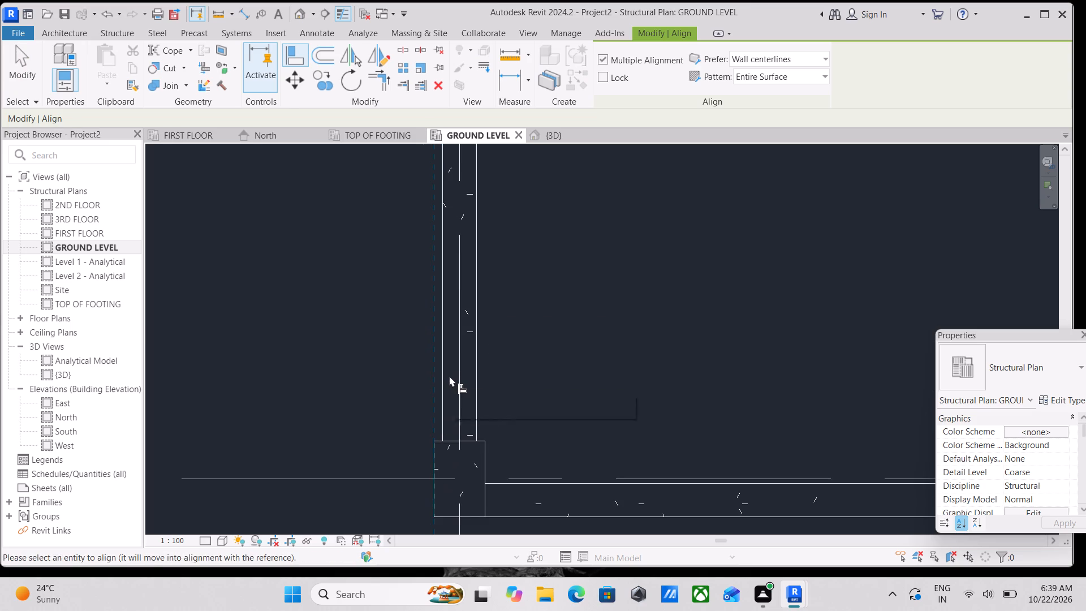
left_click(443, 374)
Align the outer edge of the grid 1 beam between grids C and D with the same outer column face.
scroll(443, 373, "down", 3)
middle_click_drag(443, 384, 434, 565)
scroll(434, 565, "up", 1)
scroll(434, 410, "down", 4)
middle_click_drag(434, 418, 425, 502)
scroll(425, 502, "up", 1)
scroll(429, 341, "up", 3)
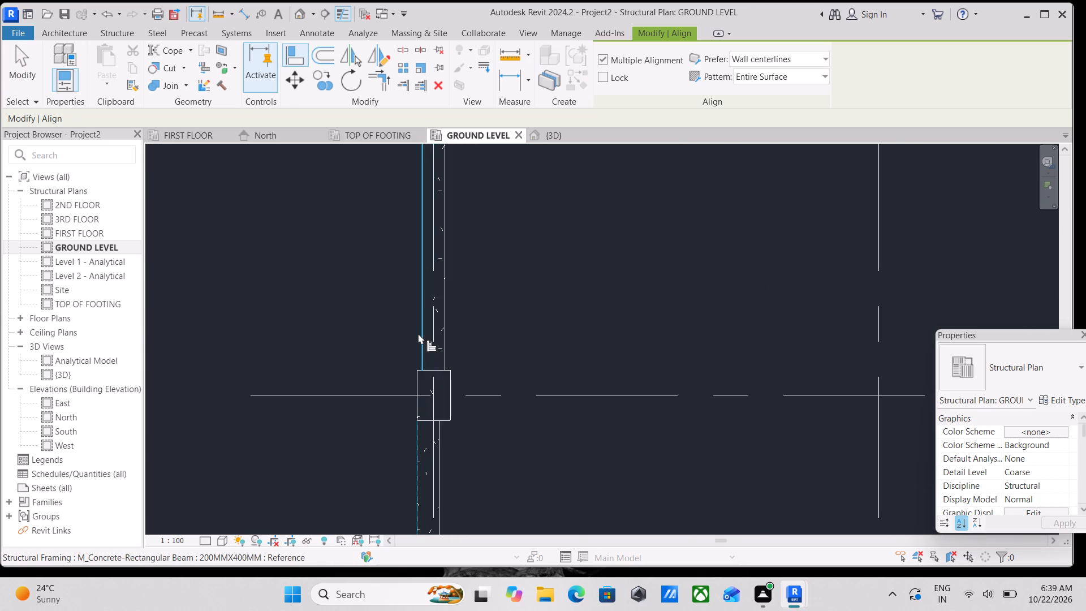
left_click(418, 333)
Align the outer edge of the grid 1 beam between grids B and C with the outer column face, and end the alignment.
scroll(418, 333, "down", 2)
middle_click_drag(418, 333, 424, 532)
scroll(423, 535, "up", 1)
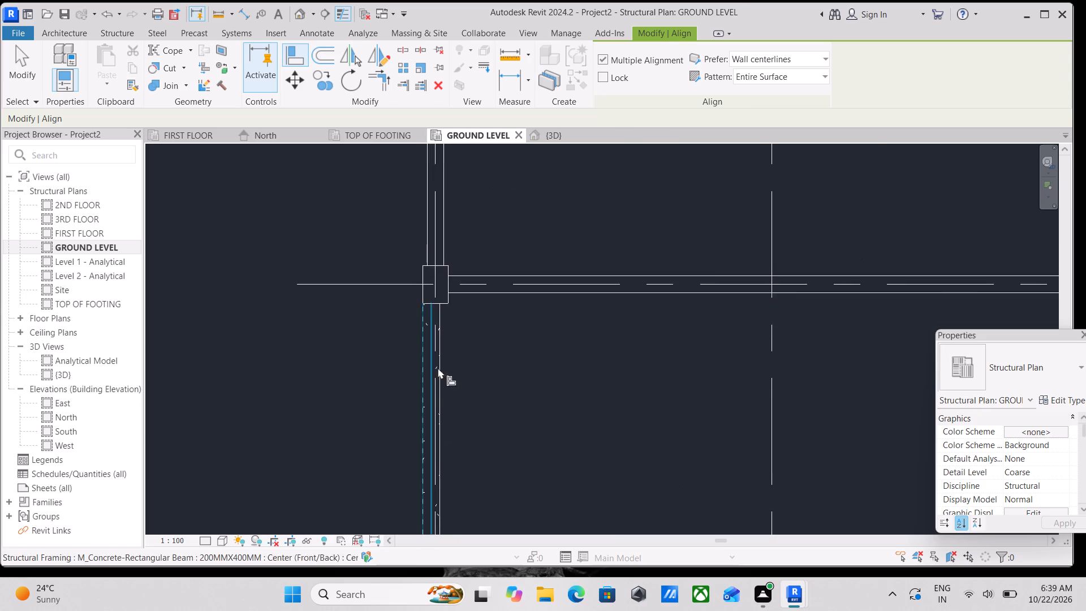
scroll(438, 368, "down", 2)
middle_click_drag(421, 401, 412, 522)
scroll(412, 522, "up", 1)
scroll(416, 388, "up", 3)
left_click(425, 367)
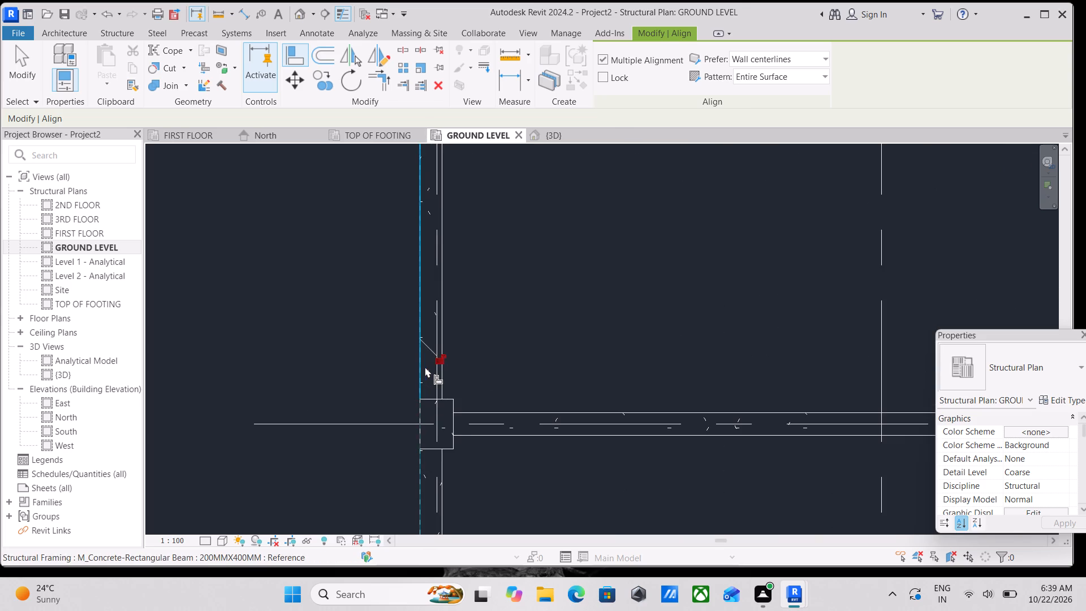
scroll(425, 367, "down", 3)
middle_click_drag(425, 372, 419, 610)
scroll(419, 609, "up", 1)
scroll(433, 405, "down", 2)
middle_click_drag(436, 414, 459, 517)
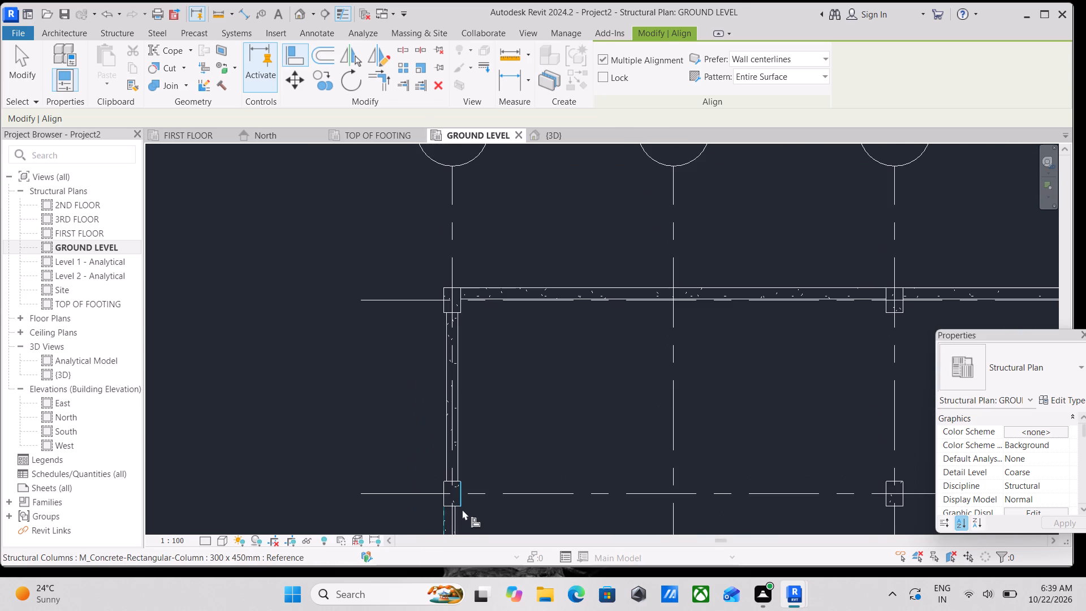
middle_click_drag(460, 514, 479, 341)
scroll(492, 279, "up", 1)
key("Escape")
scroll(488, 366, "up", 3)
key("Escape")
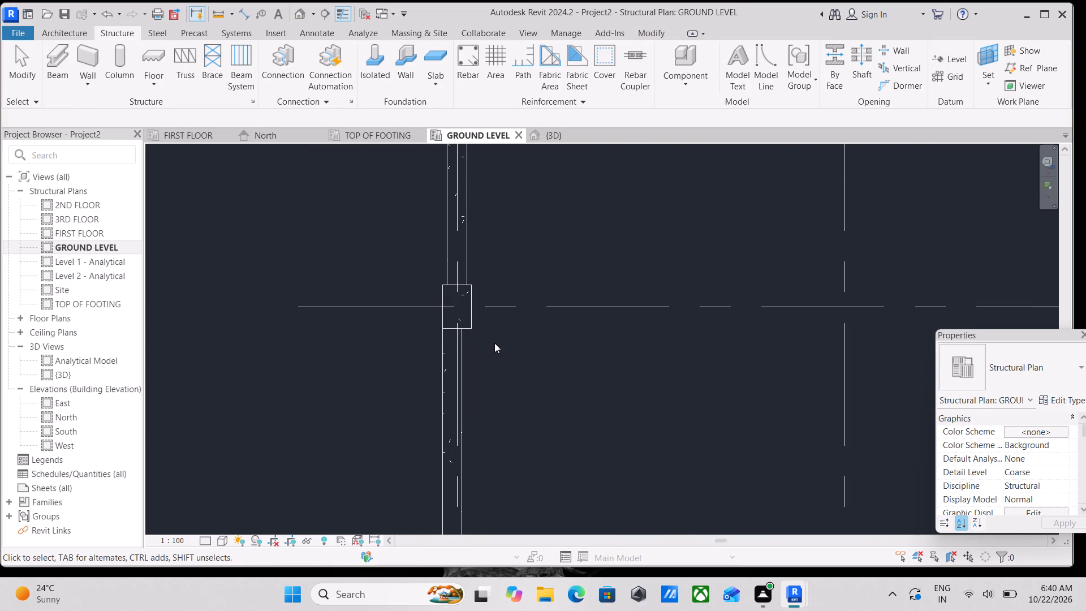
Examine the ground beam layout across the grid to check which column lines still need beams.
scroll(494, 342, "down", 6)
scroll(494, 342, "up", 2)
scroll(495, 341, "down", 6)
middle_click_drag(495, 339, 434, 321)
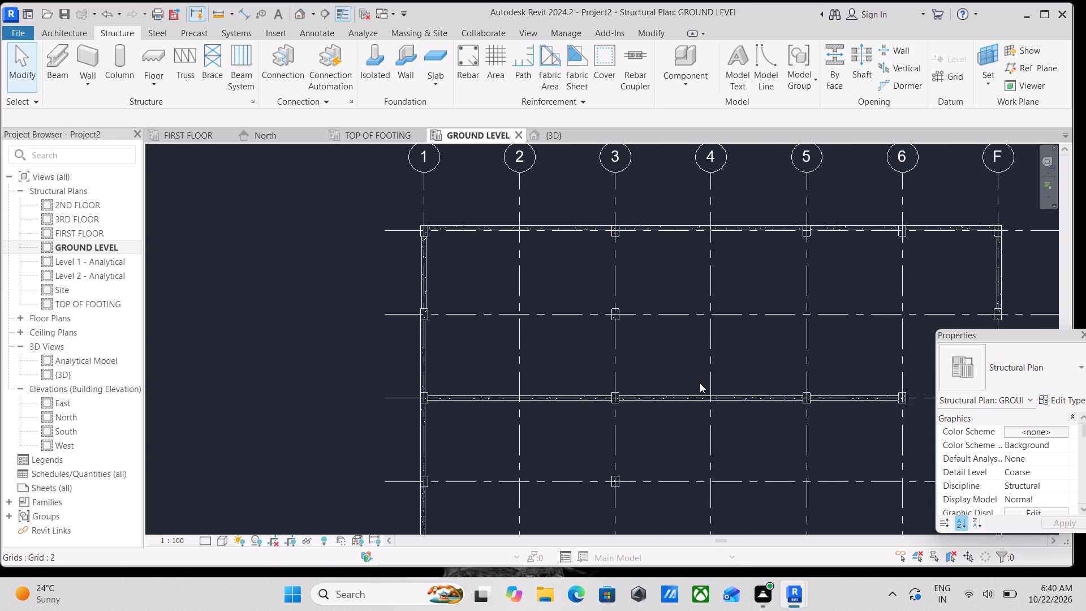
scroll(700, 384, "down", 3)
middle_click_drag(697, 384, 584, 359)
scroll(546, 337, "up", 3)
middle_click_drag(549, 332, 548, 331)
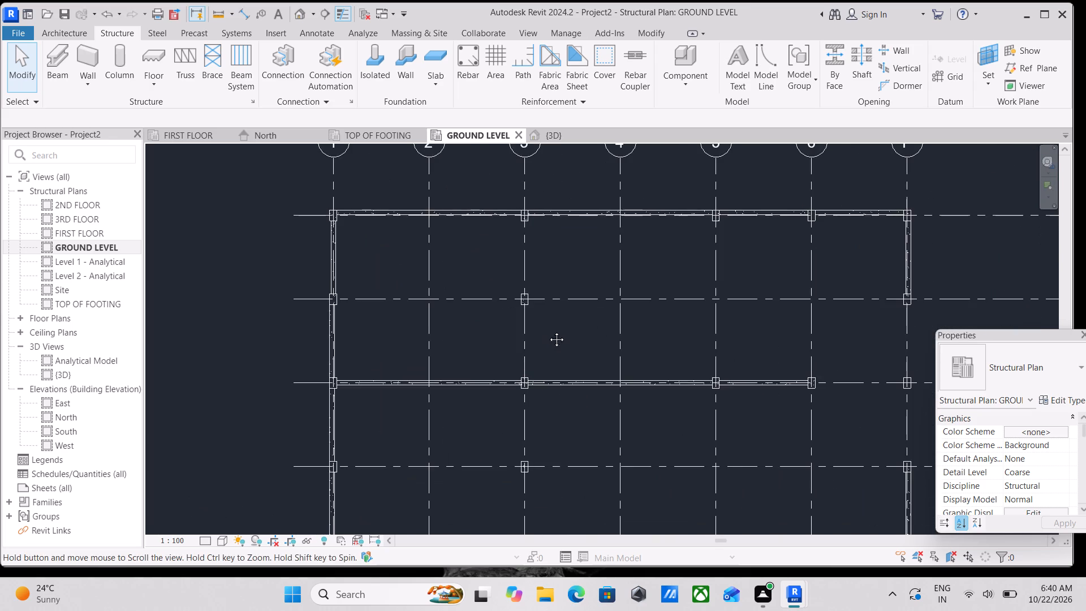
middle_click_drag(548, 331, 535, 274)
scroll(535, 274, "up", 1)
scroll(535, 279, "down", 3)
middle_click_drag(535, 280, 522, 280)
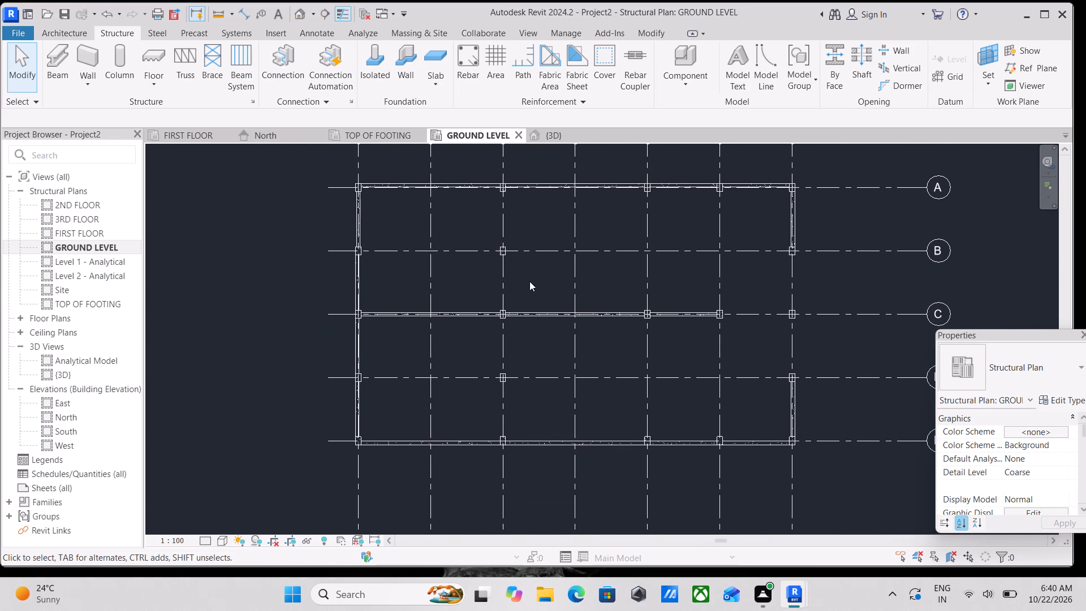
scroll(516, 270, "up", 2)
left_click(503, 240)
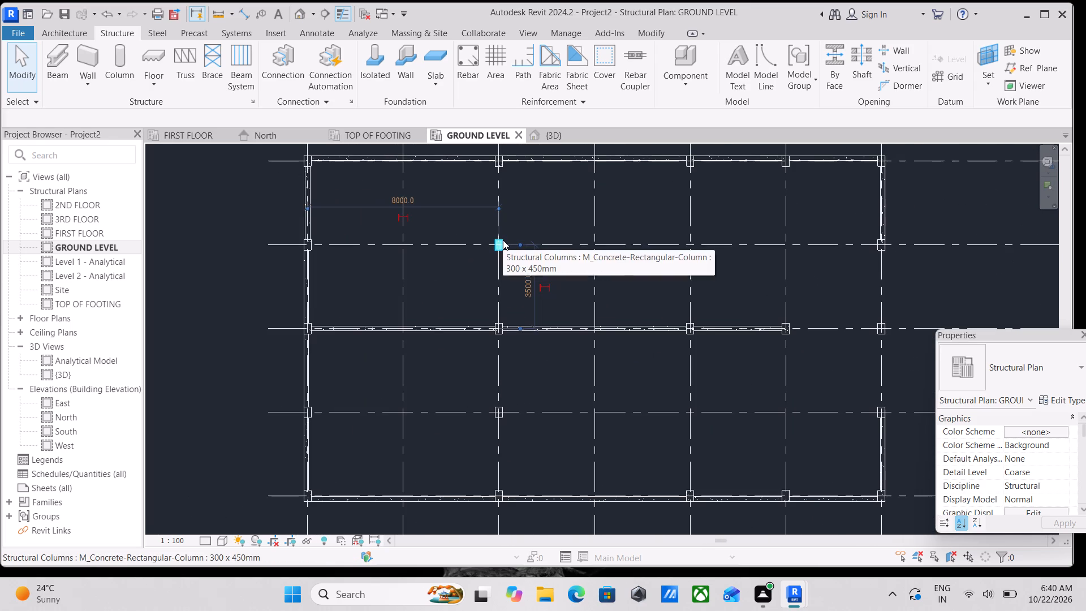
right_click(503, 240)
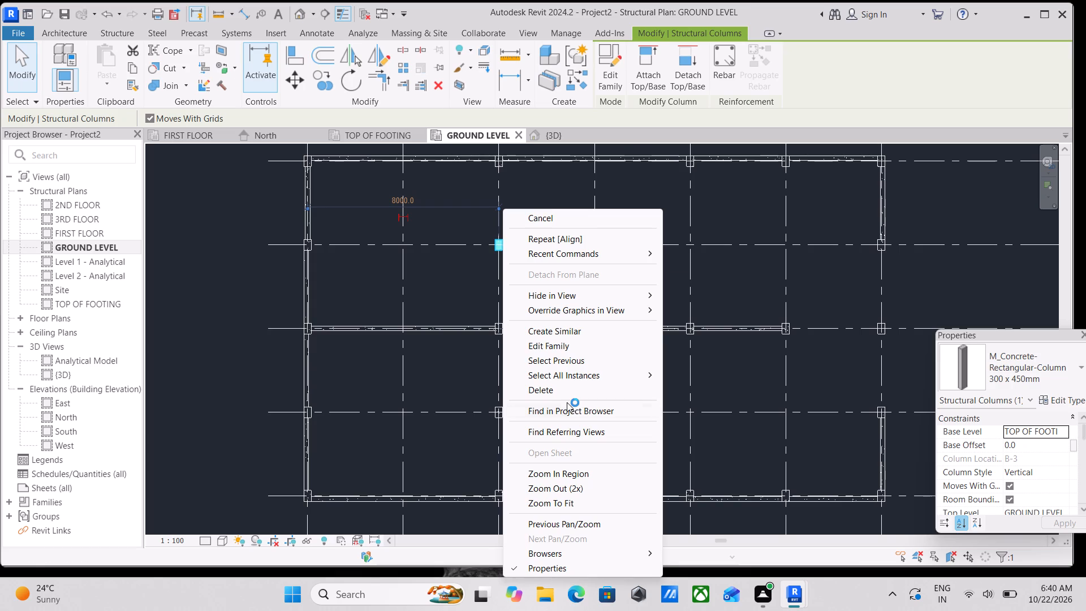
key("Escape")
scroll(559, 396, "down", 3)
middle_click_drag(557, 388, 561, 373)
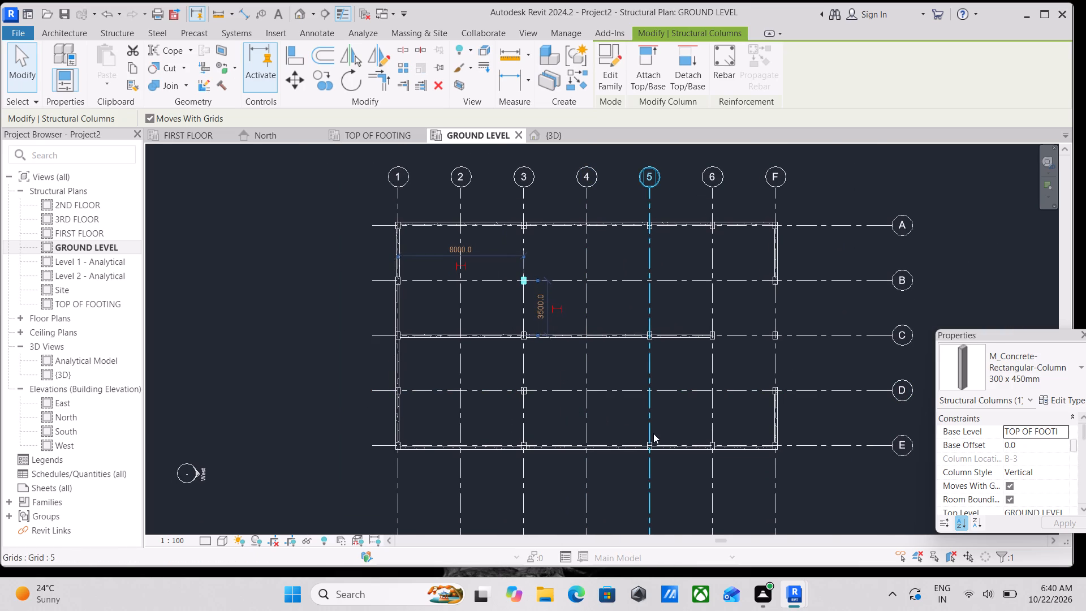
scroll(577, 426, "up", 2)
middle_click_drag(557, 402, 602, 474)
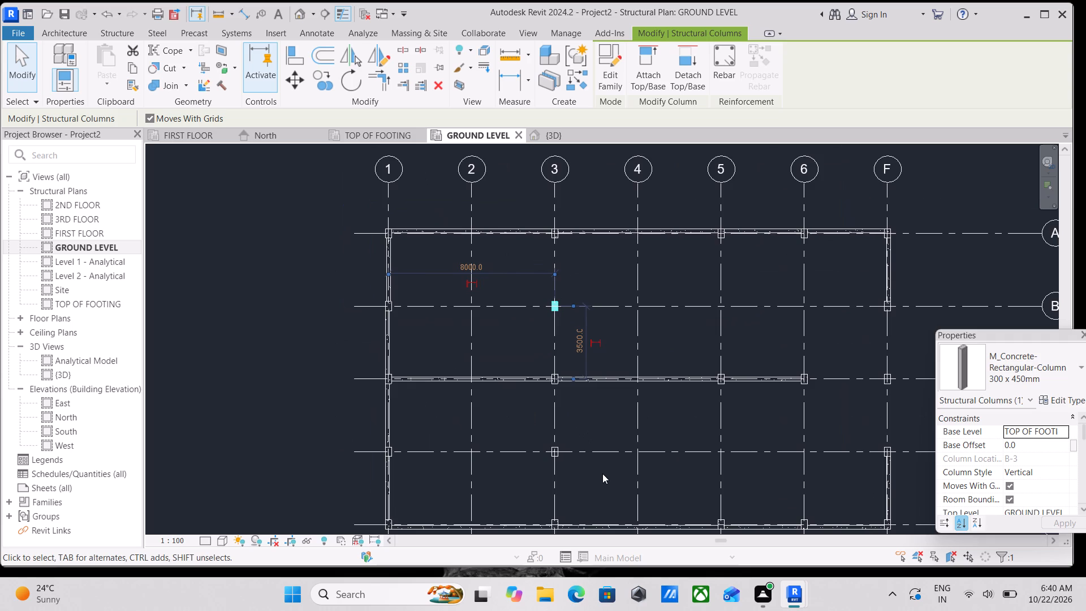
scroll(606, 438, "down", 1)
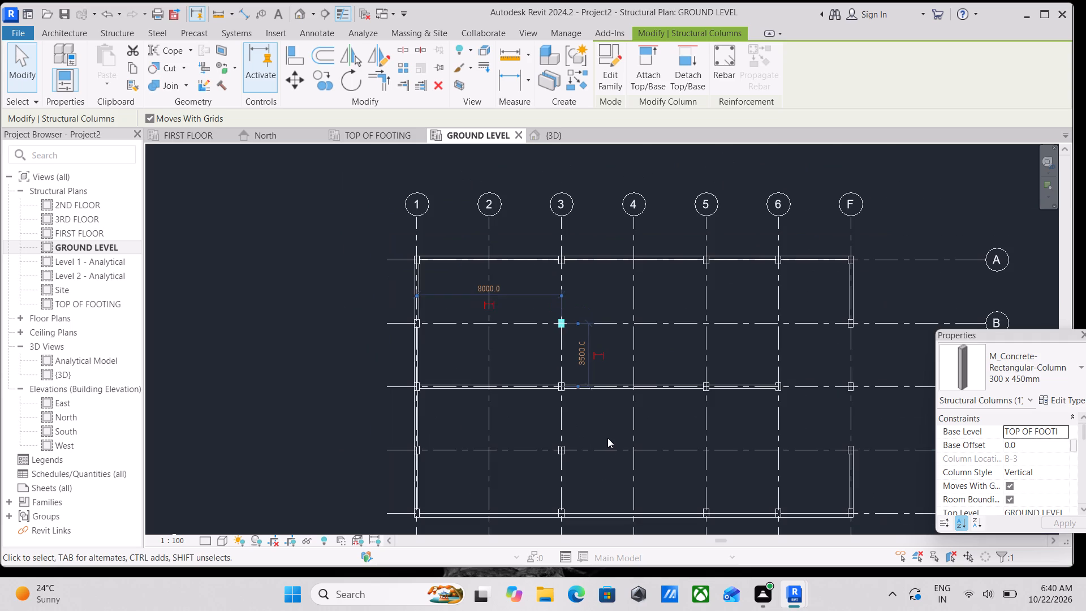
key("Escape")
Examine the column and beam connections along grids C, D and E, and the bay between grids 6 and F.
middle_click_drag(605, 473, 589, 417)
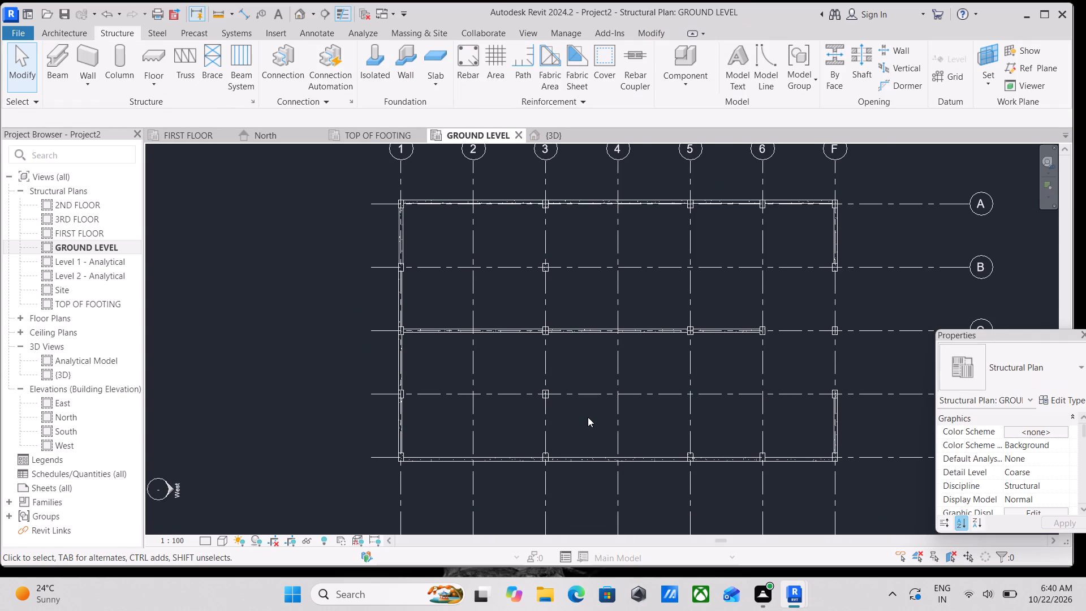
scroll(587, 424, "up", 2)
scroll(561, 475, "up", 7)
scroll(506, 464, "down", 1)
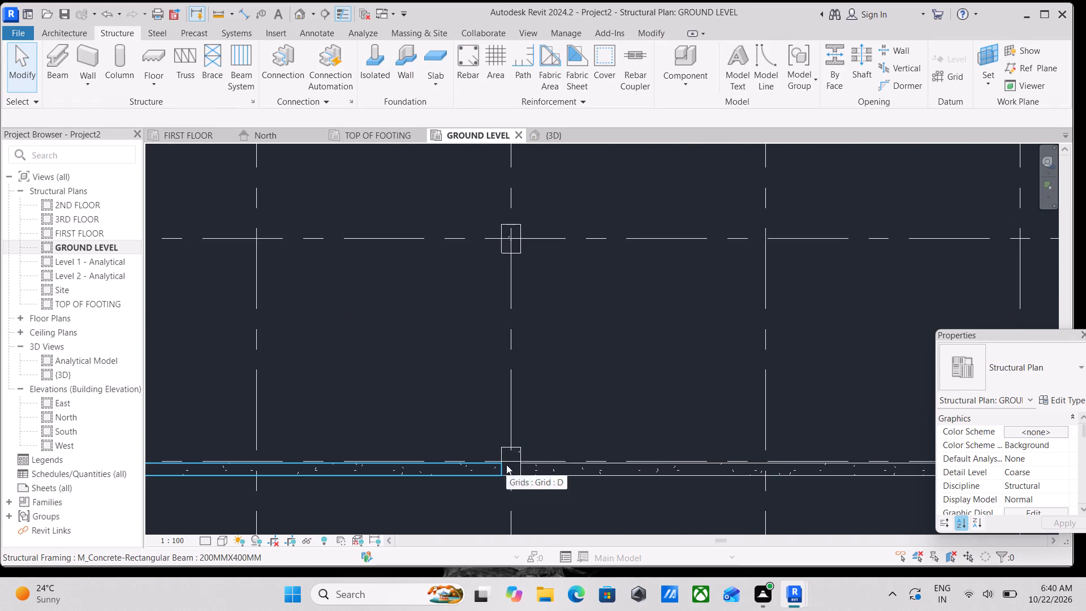
scroll(506, 464, "down", 2)
middle_click_drag(506, 464, 529, 536)
scroll(566, 485, "down", 4)
scroll(570, 411, "down", 1)
middle_click_drag(570, 411, 578, 433)
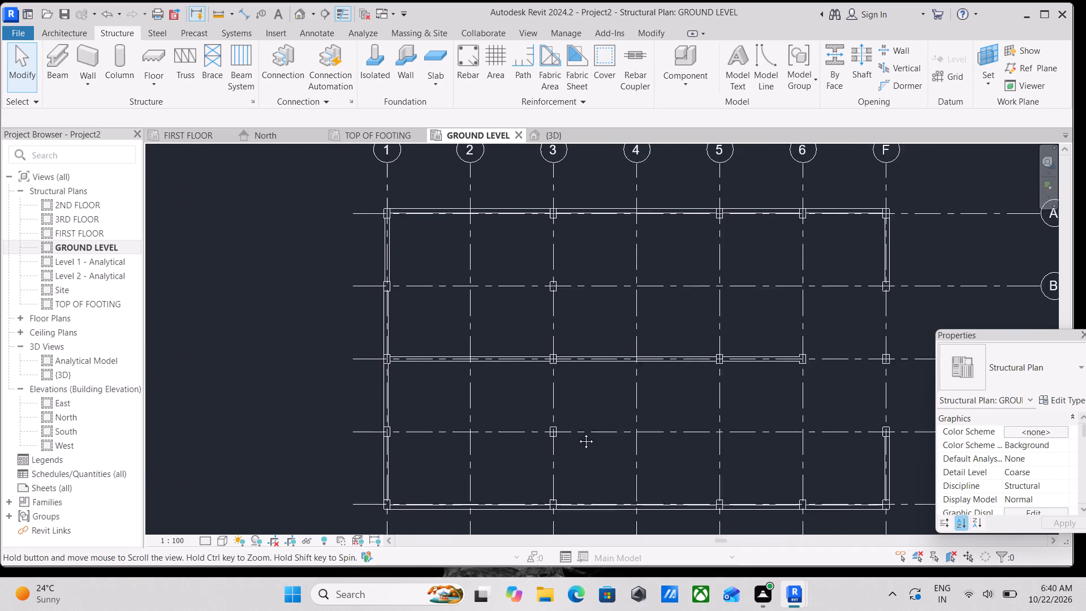
middle_click_drag(578, 433, 576, 445)
scroll(856, 382, "up", 2)
middle_click_drag(827, 390, 793, 393)
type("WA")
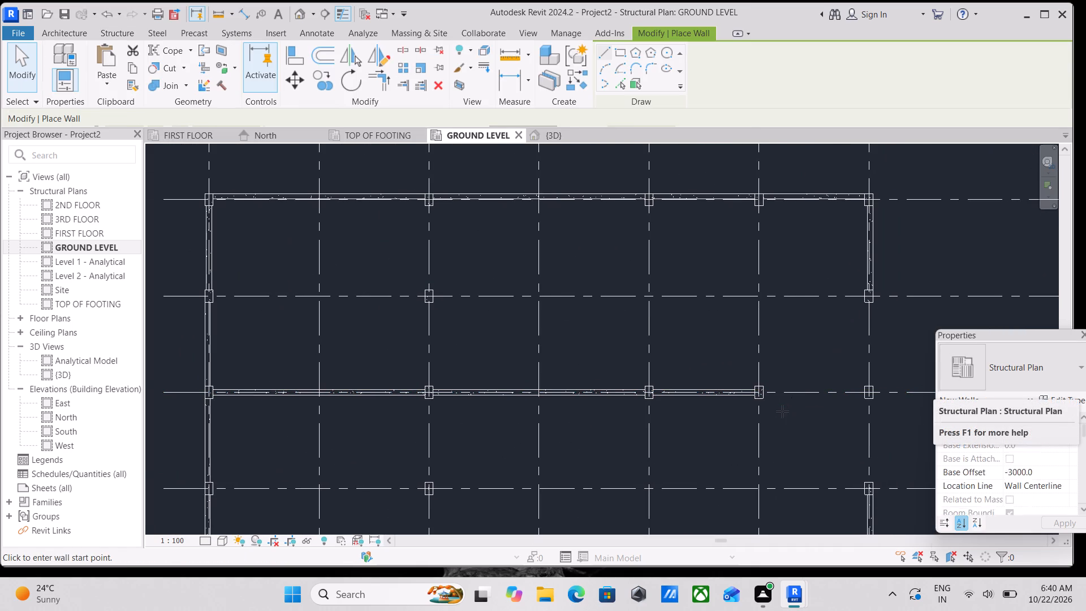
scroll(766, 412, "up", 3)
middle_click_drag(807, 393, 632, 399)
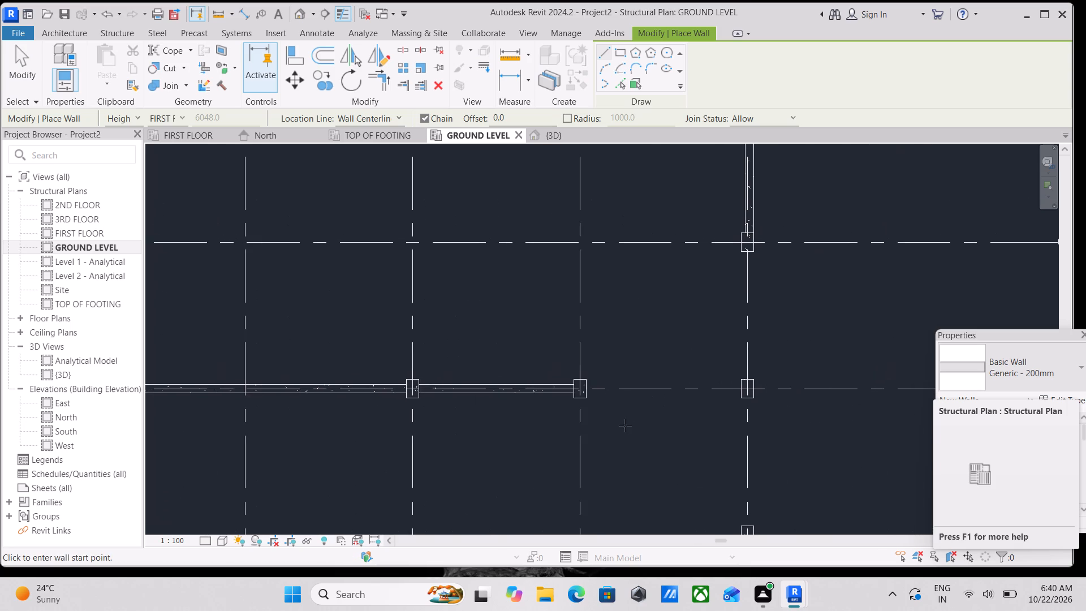
Place a 200x400 mm concrete ground beam on grid C between the columns at grids 6 and F.
left_click(97, 37)
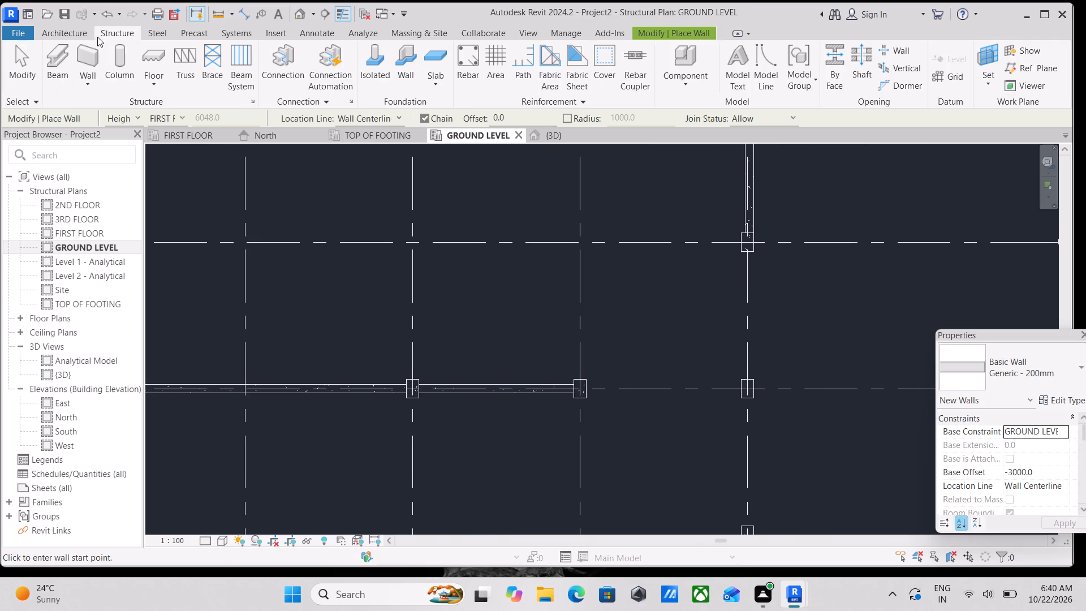
left_click(54, 85)
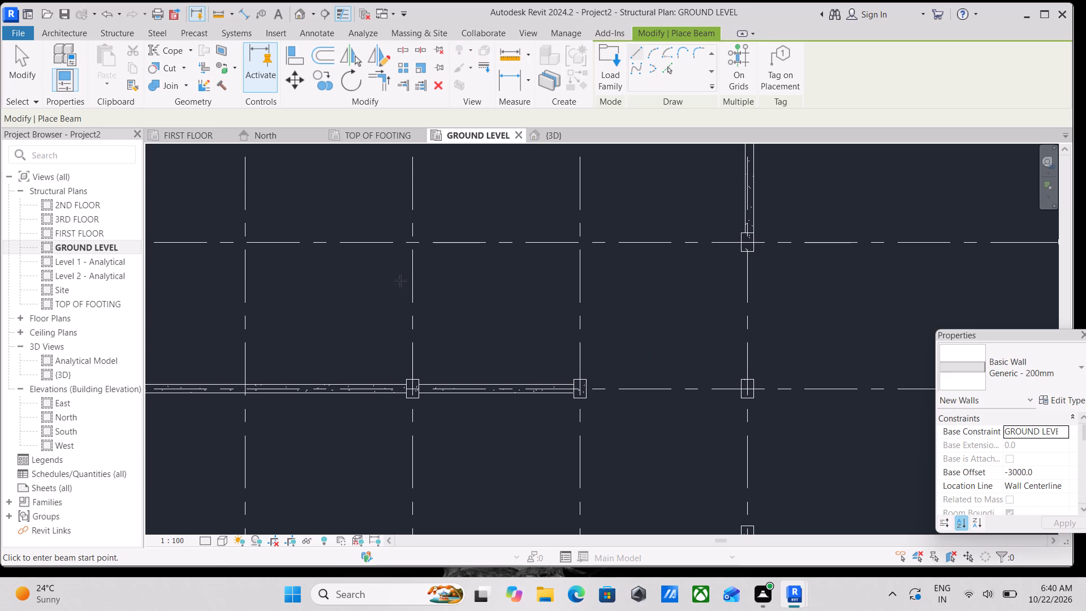
key("Escape")
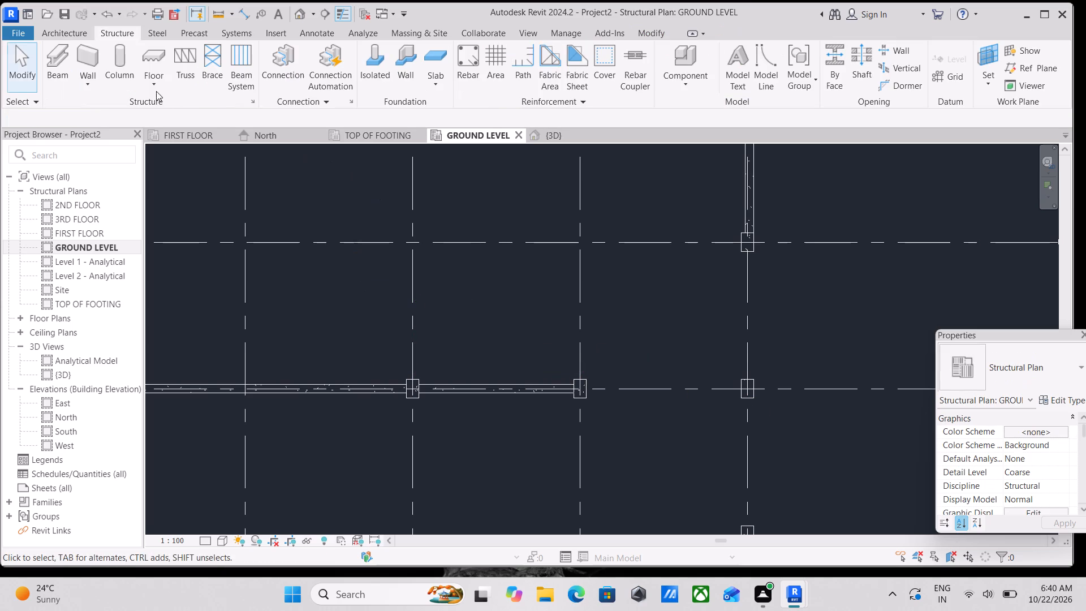
left_click(48, 78)
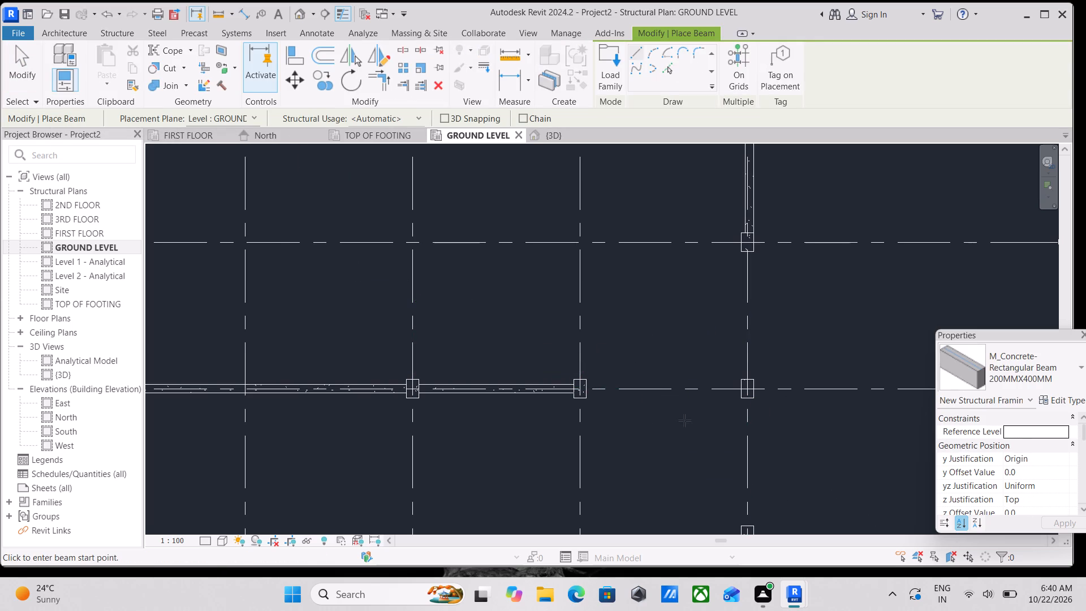
scroll(561, 390, "up", 7)
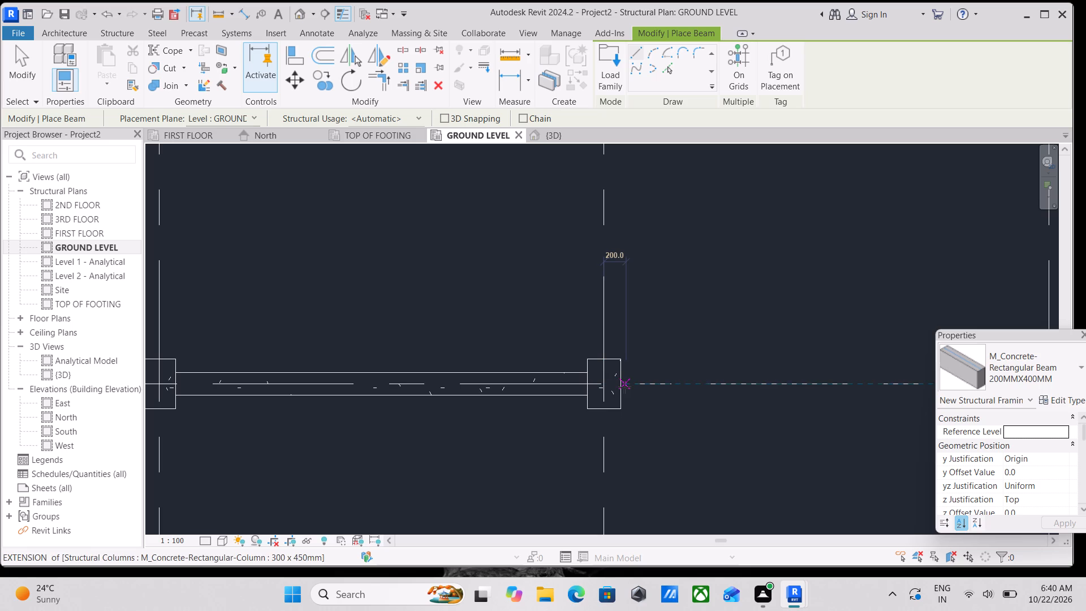
left_click(619, 383)
middle_click_drag(817, 380, 373, 376)
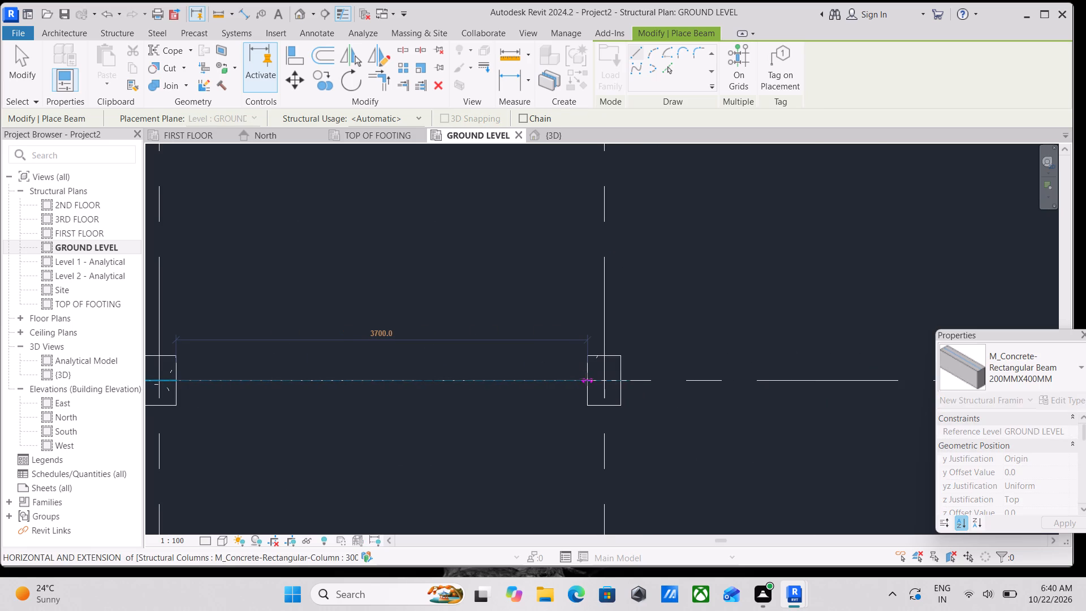
left_click(587, 379)
key("Escape")
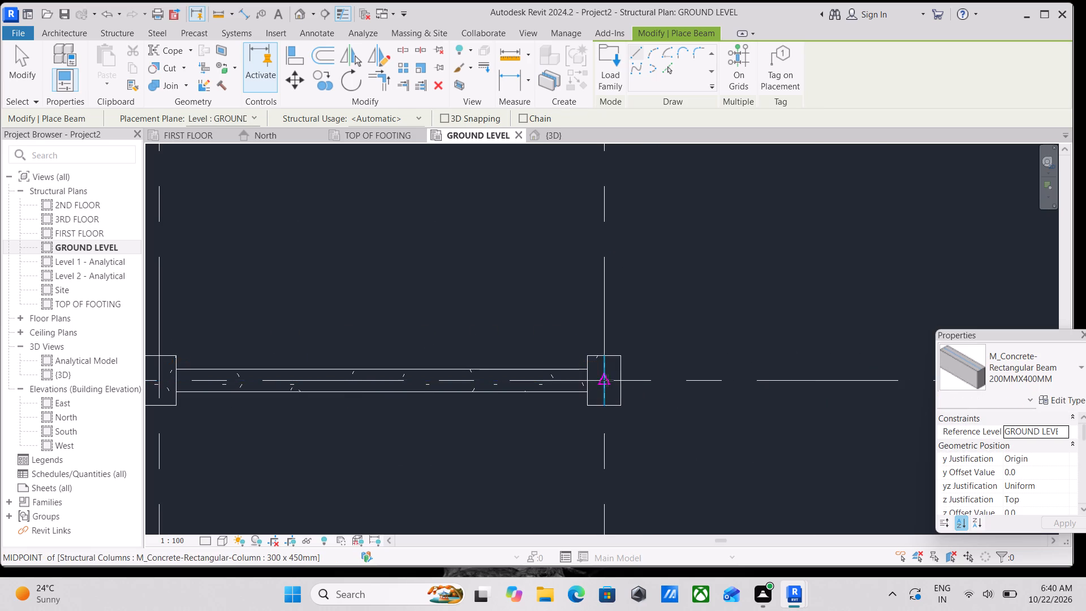
Place a 200x400 mm ground beam on grid F between the columns at grids C and D.
scroll(624, 412, "down", 10)
middle_click_drag(650, 420, 647, 393)
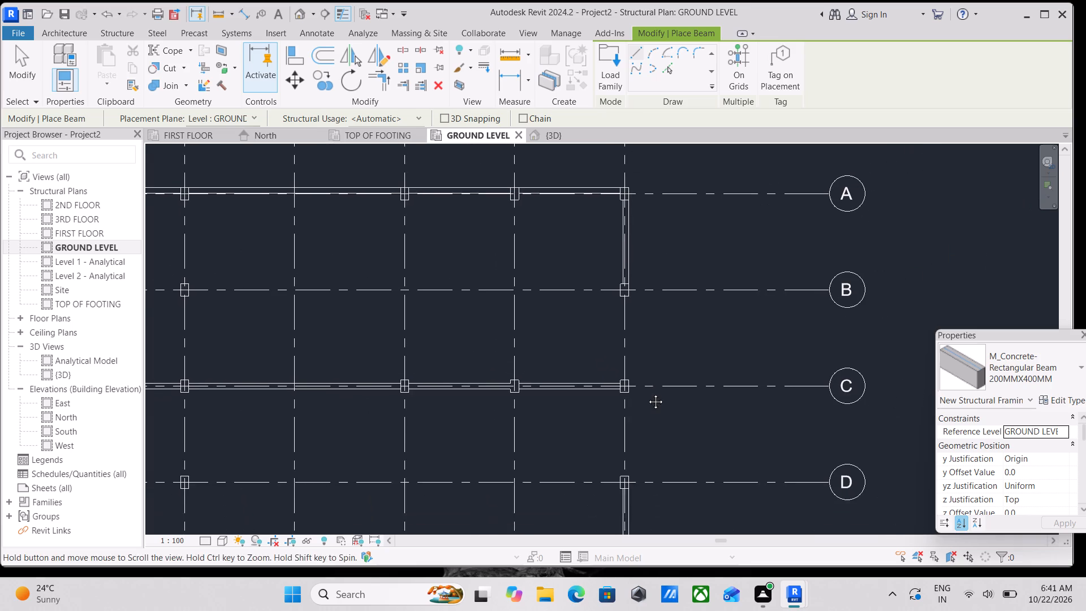
middle_click_drag(647, 393, 647, 392)
scroll(631, 391, "up", 10)
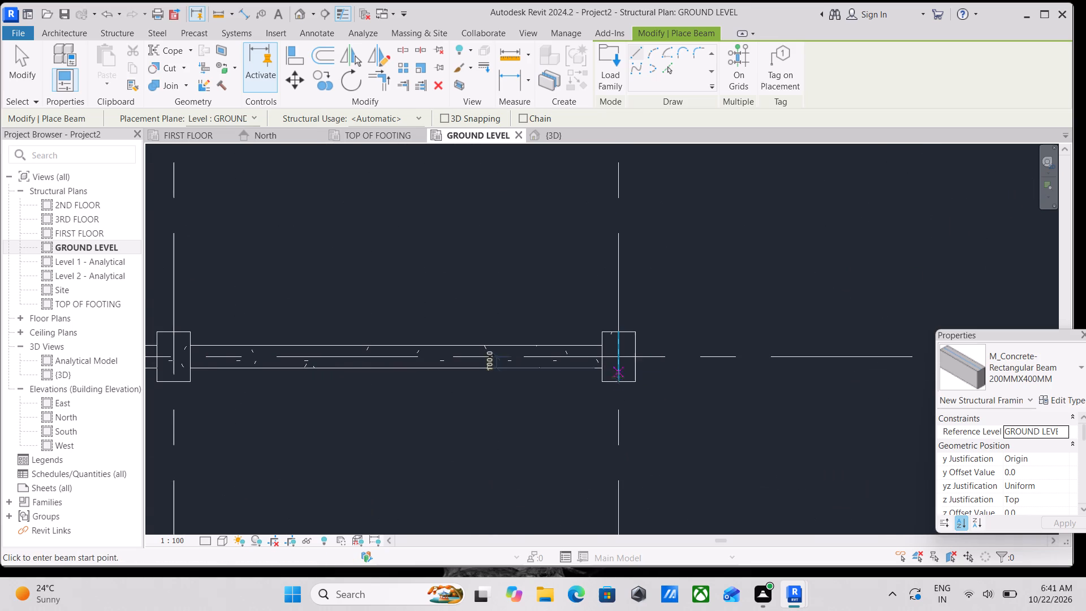
left_click(619, 381)
scroll(643, 514, "down", 4)
middle_click_drag(635, 495, 633, 371)
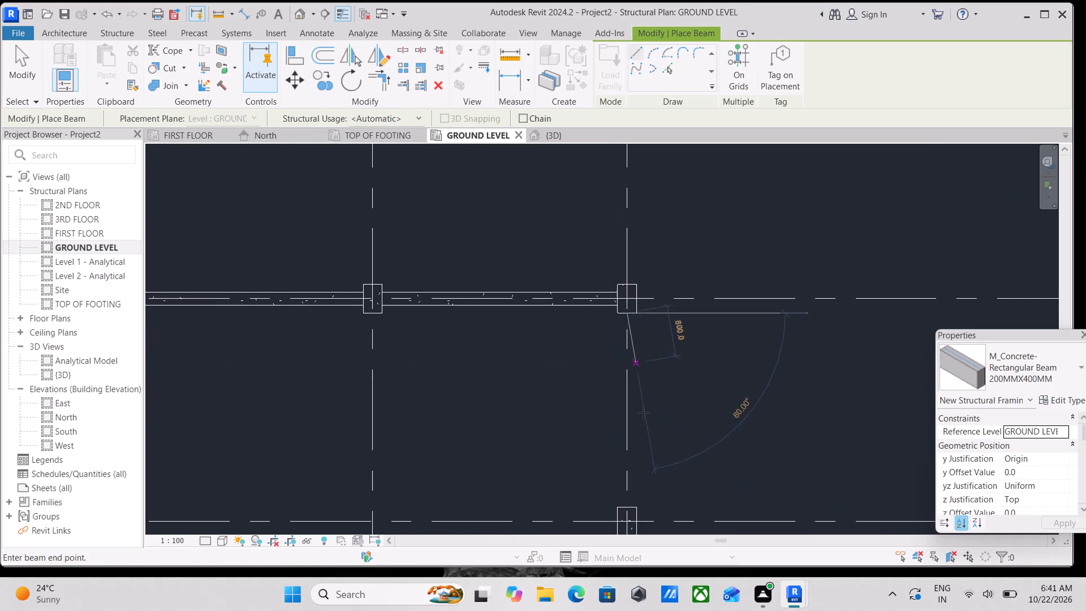
scroll(641, 424, "down", 2)
middle_click_drag(637, 427, 620, 375)
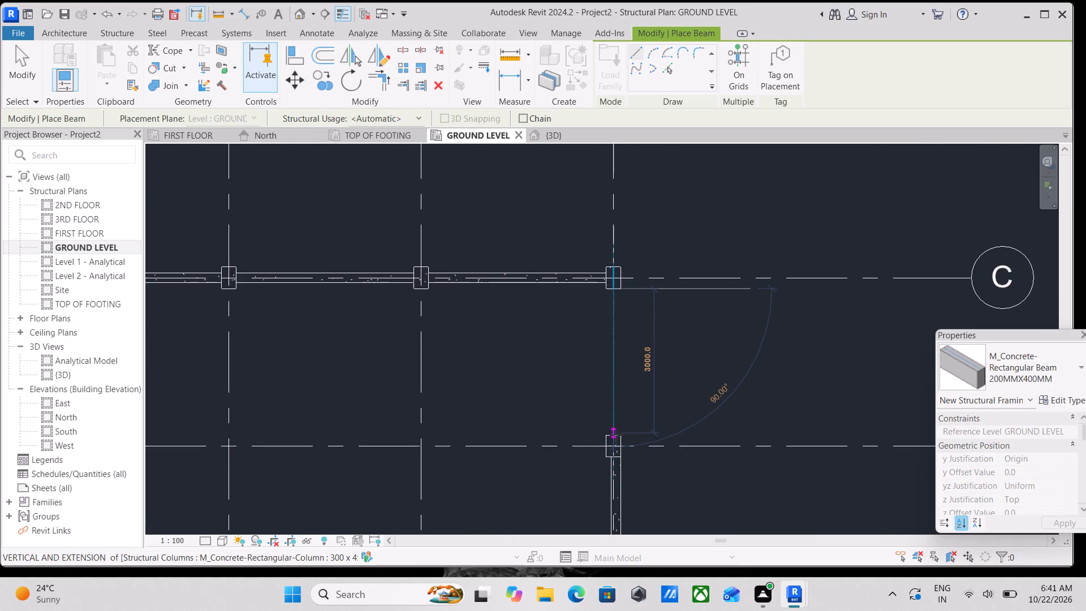
left_click(615, 440)
key("Escape")
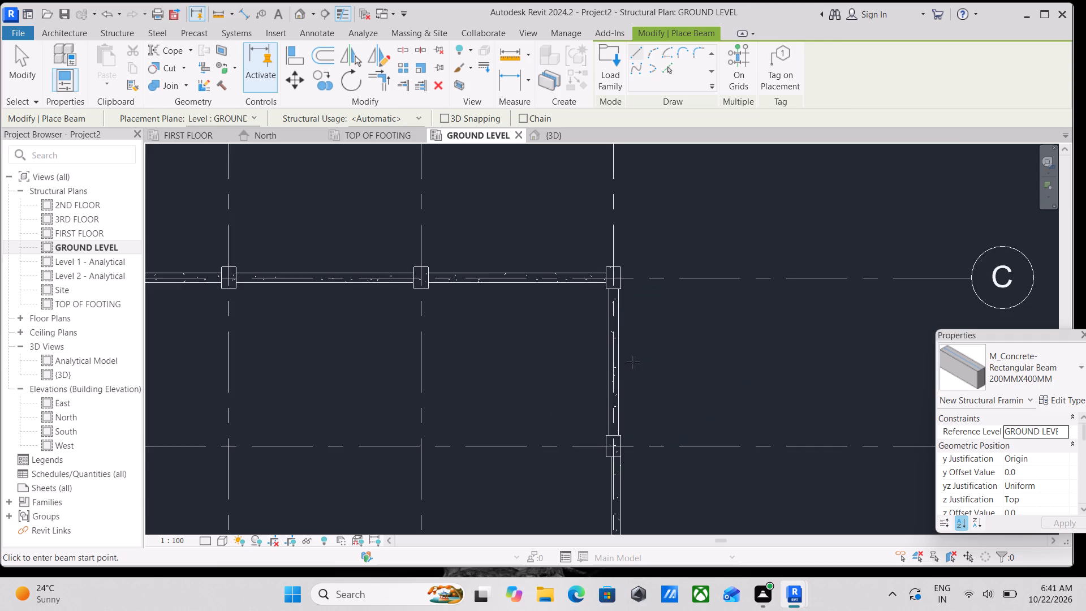
Place a 200x400 mm ground beam on grid F between the columns at grids C and B, and end beam placement.
scroll(633, 362, "down", 1)
middle_click_drag(633, 362, 644, 474)
scroll(619, 388, "up", 2)
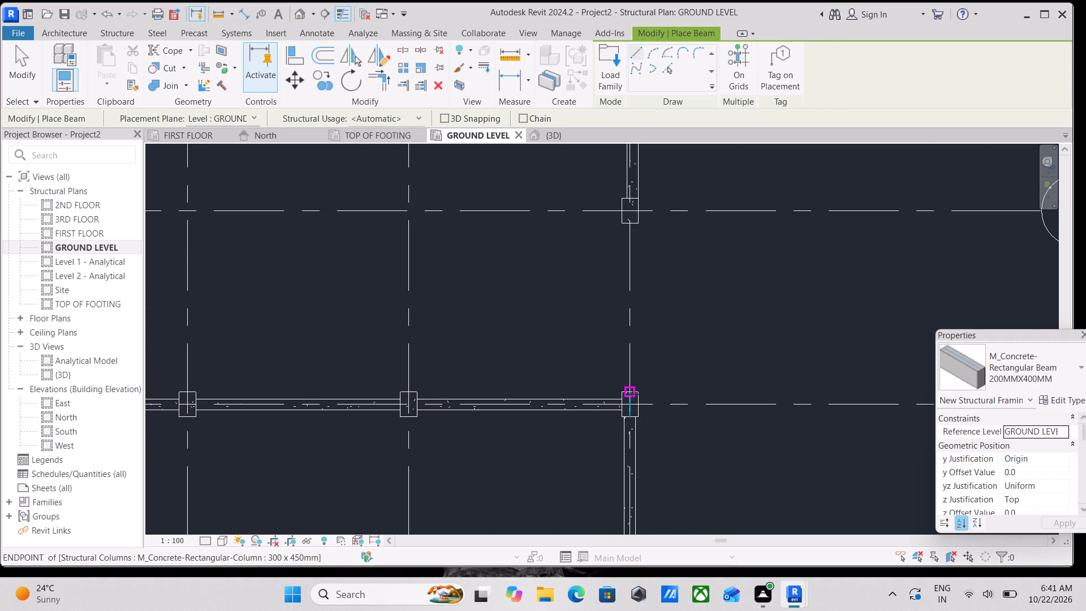
left_click(632, 394)
middle_click_drag(640, 316, 631, 420)
scroll(631, 420, "up", 1)
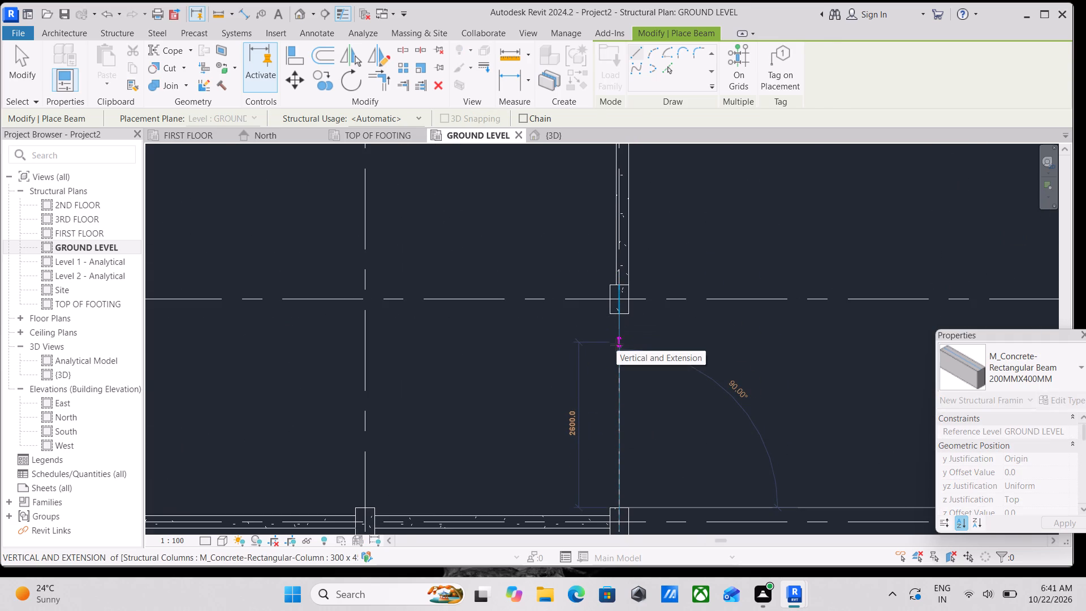
scroll(617, 354, "up", 1)
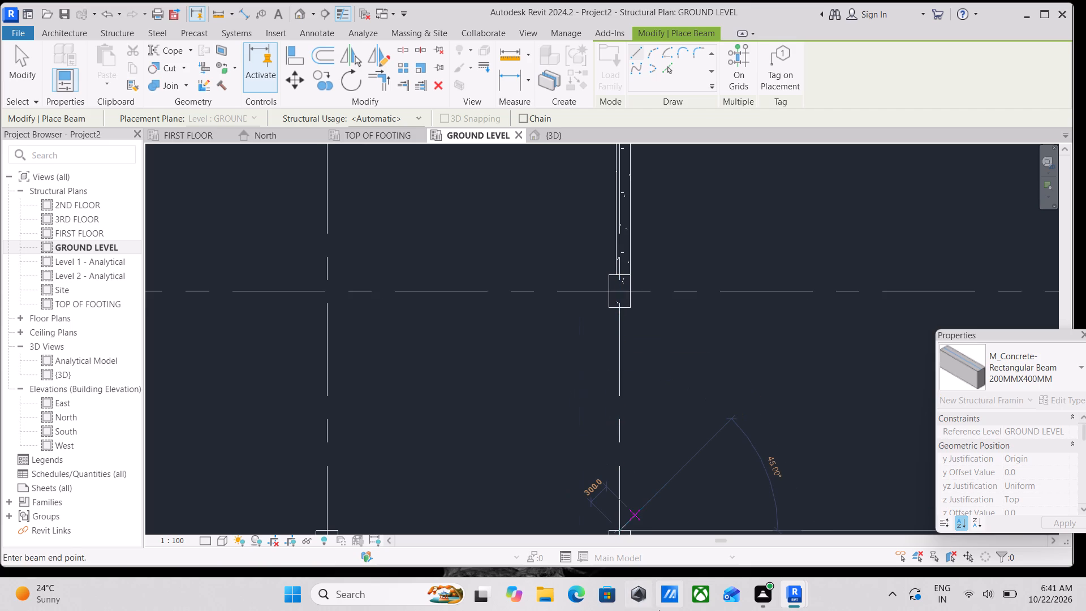
left_click(618, 307)
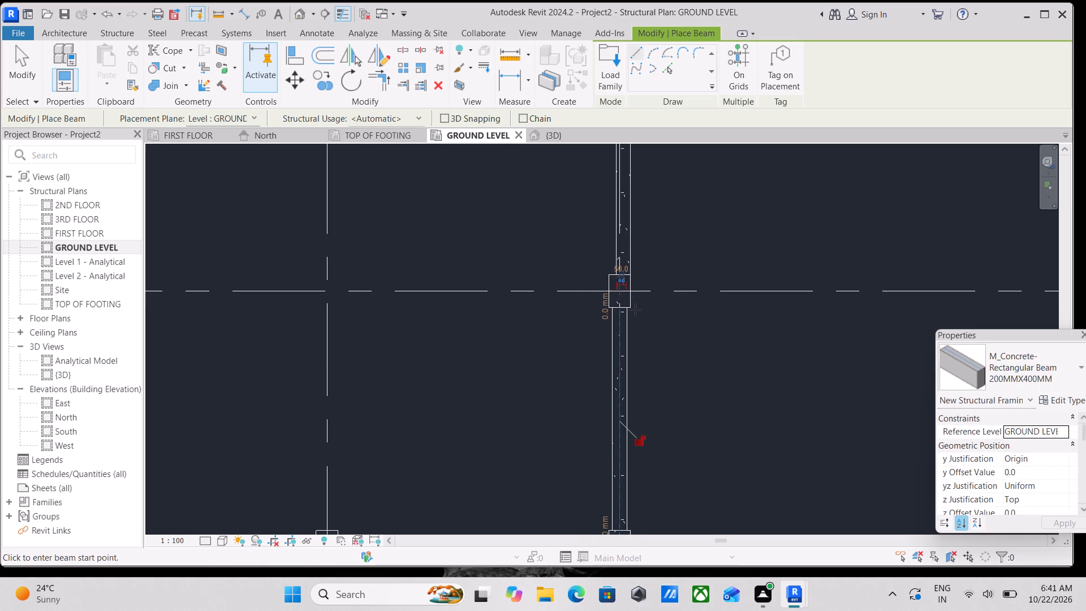
key("Escape")
scroll(635, 309, "up", 2)
key("Escape")
Align the outer edge of the grid F beam between grids B and C with the outer column face.
type("AL")
scroll(629, 295, "up", 2)
left_click(631, 301)
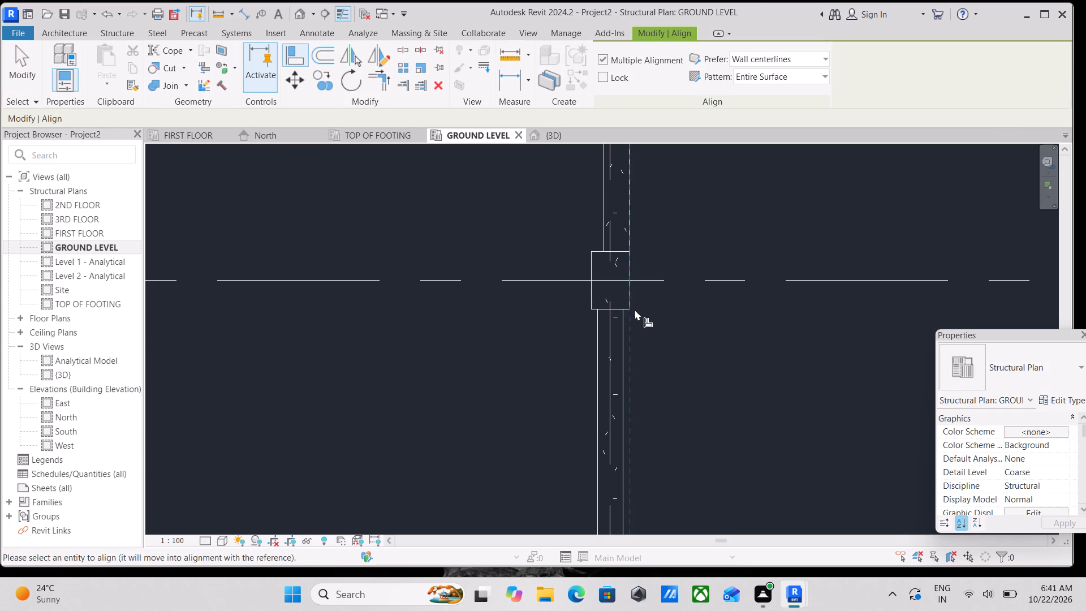
scroll(637, 319, "down", 2)
middle_click_drag(637, 319, 601, 250)
left_click(596, 288)
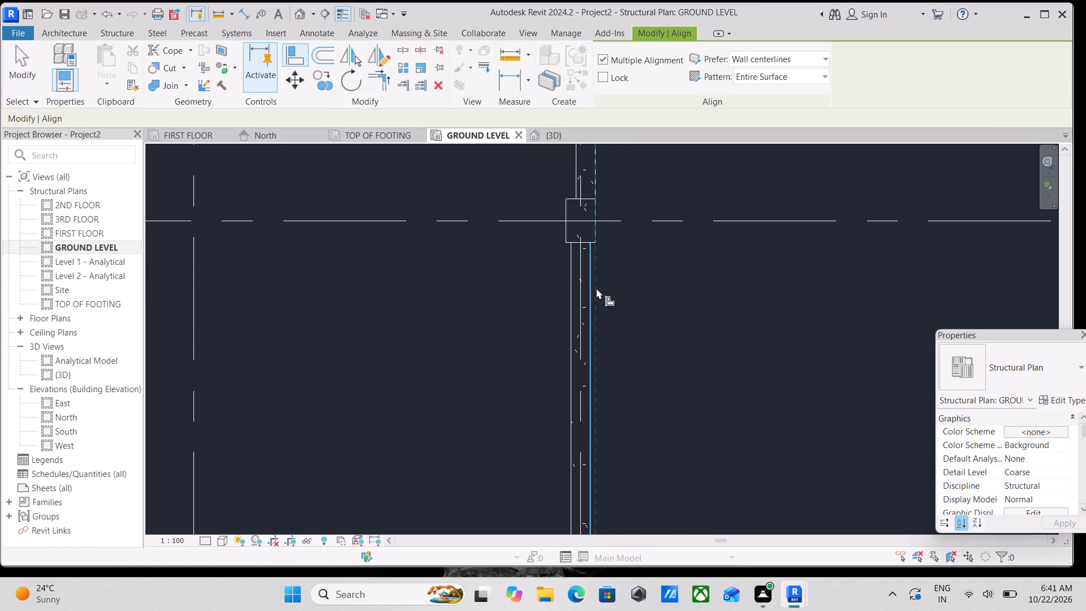
Align the outer edge of the grid F beam between grids C and D with the same column face, and end the alignment.
scroll(596, 288, "down", 2)
middle_click_drag(596, 288, 566, 234)
scroll(595, 296, "down", 1)
middle_click_drag(598, 313, 591, 272)
scroll(591, 272, "up", 1)
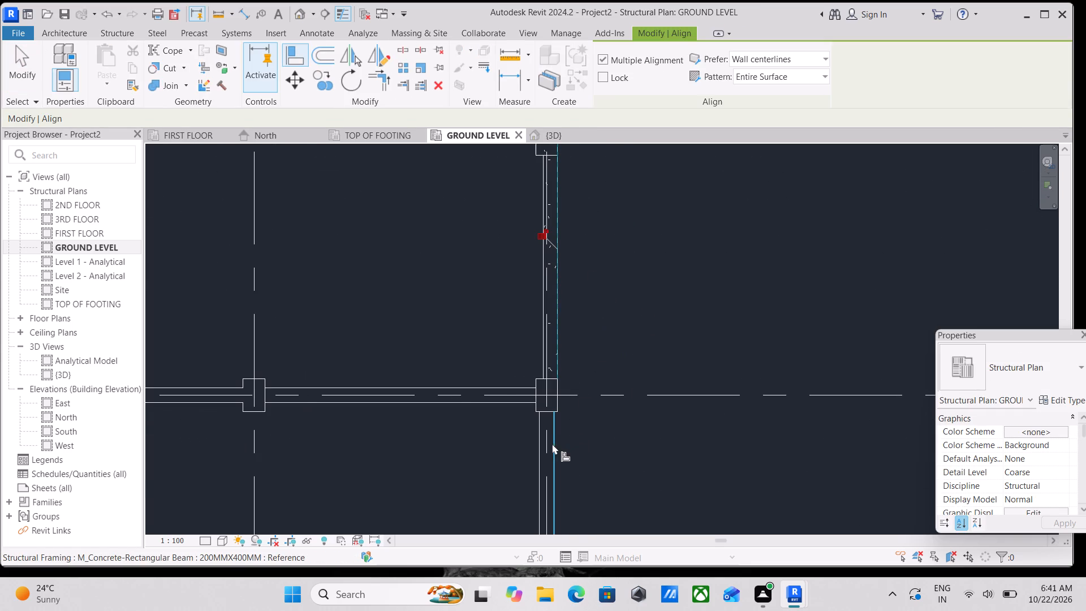
left_click(558, 445)
scroll(599, 426, "down", 3)
middle_click_drag(600, 423, 641, 358)
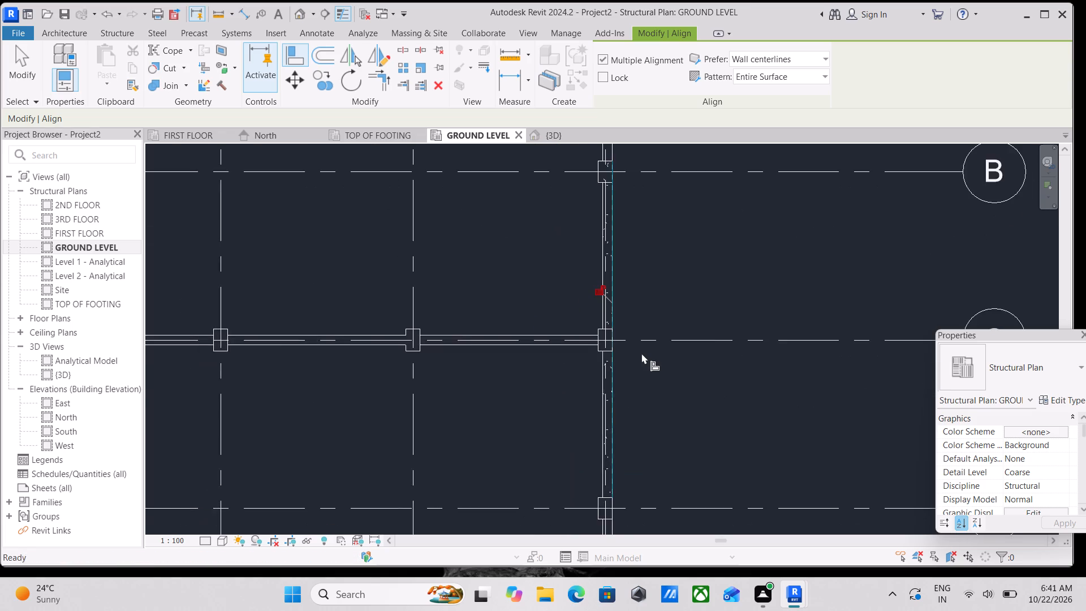
scroll(641, 350, "down", 4)
key("Escape")
scroll(604, 363, "down", 3)
key("Escape")
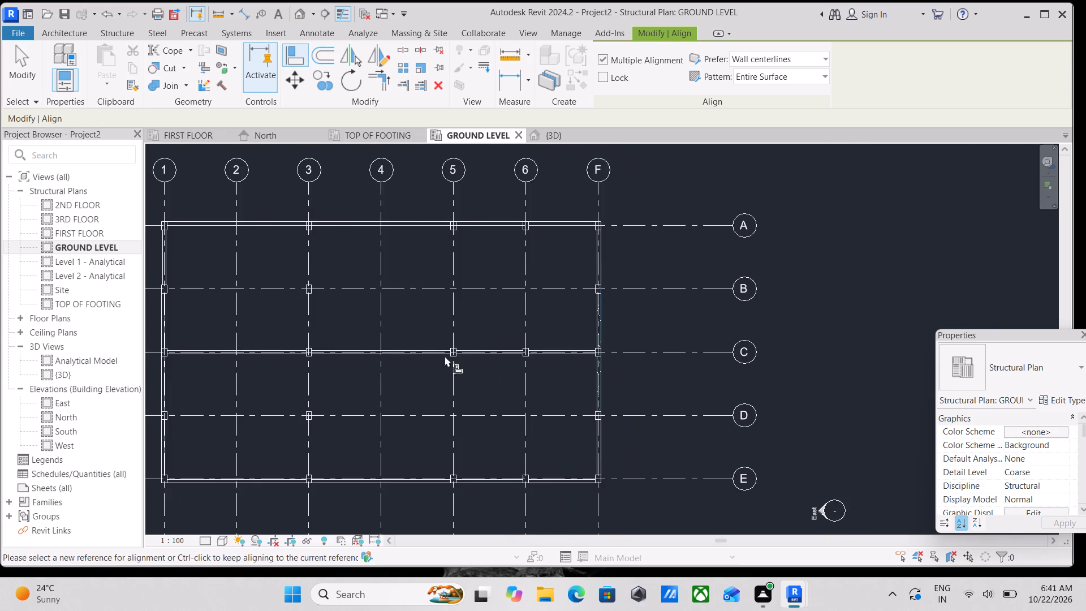
Create a column similar to the 300 x 450 mm one at B-3 and place it at the intersection of grids B and 5.
scroll(377, 341, "down", 2)
middle_click_drag(373, 350, 407, 374)
scroll(384, 332, "up", 8)
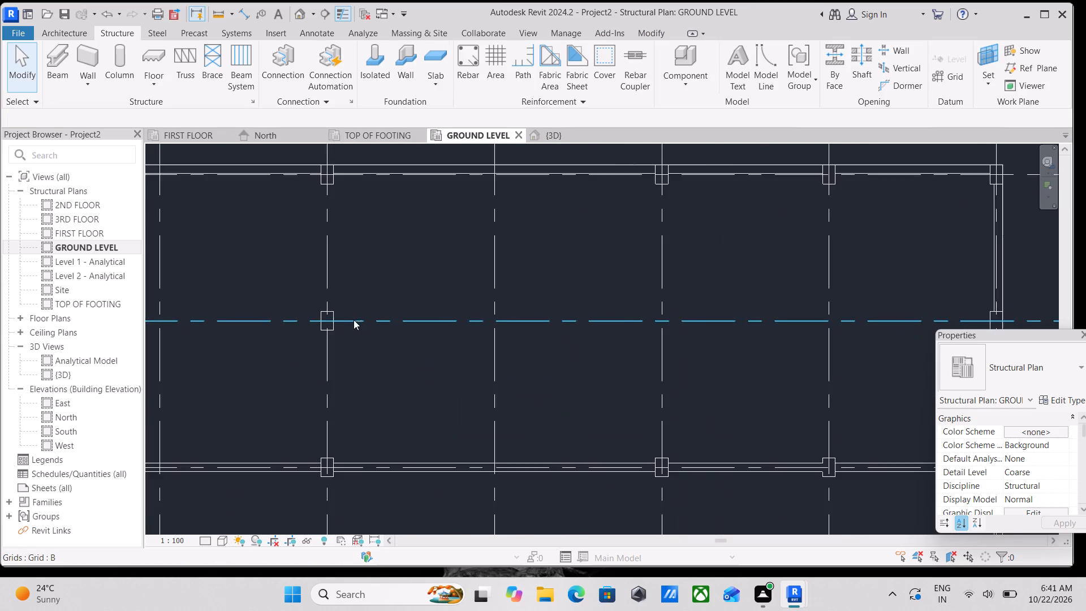
scroll(344, 316, "up", 3)
left_click(327, 333)
scroll(327, 332, "down", 3)
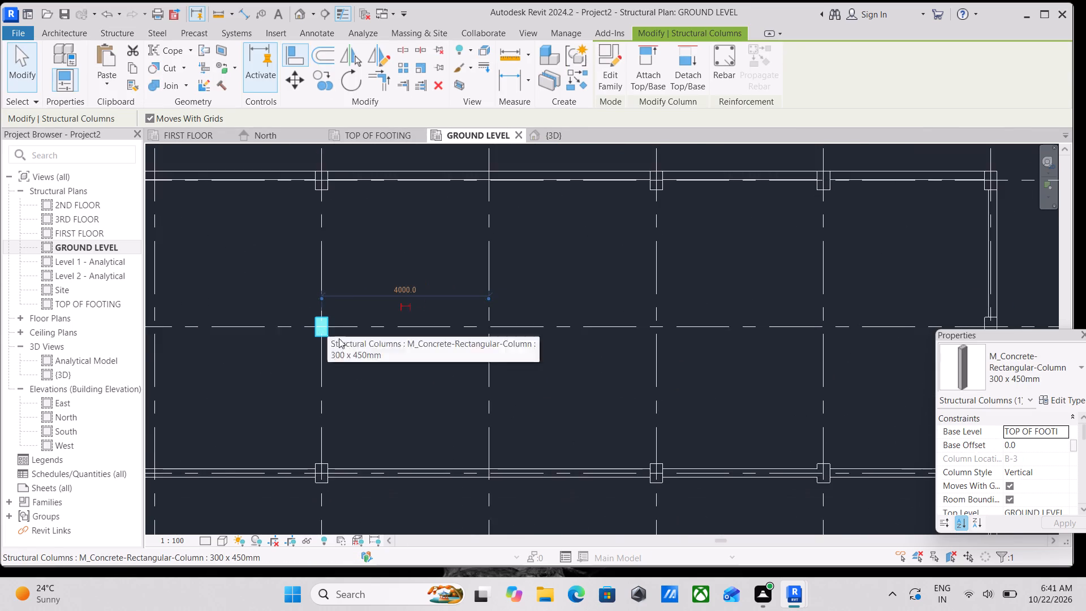
scroll(341, 342, "down", 3)
middle_click_drag(343, 345, 443, 371)
type("CS")
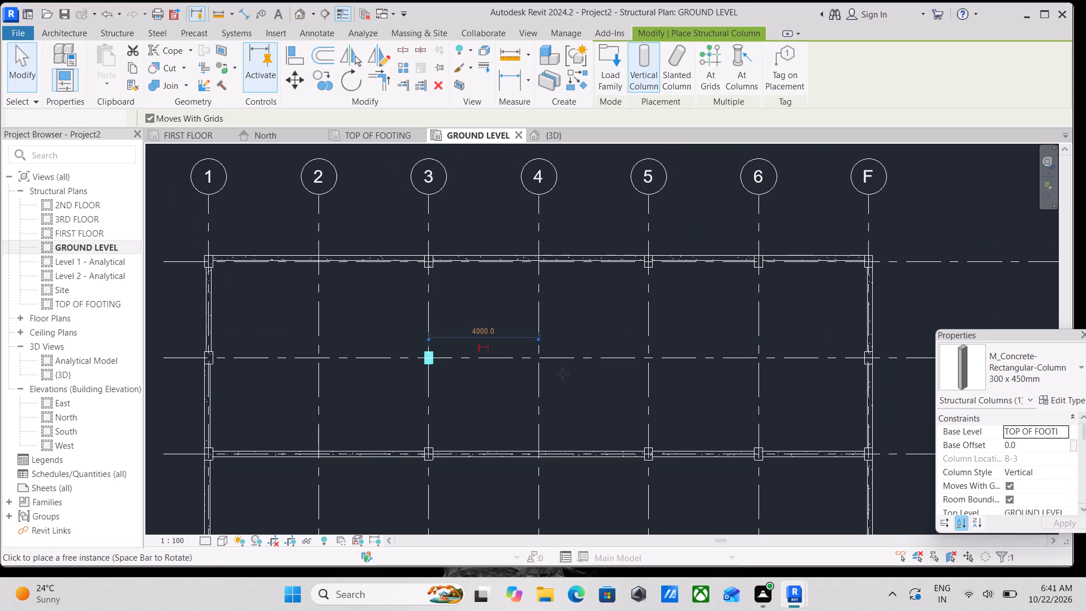
left_click(650, 356)
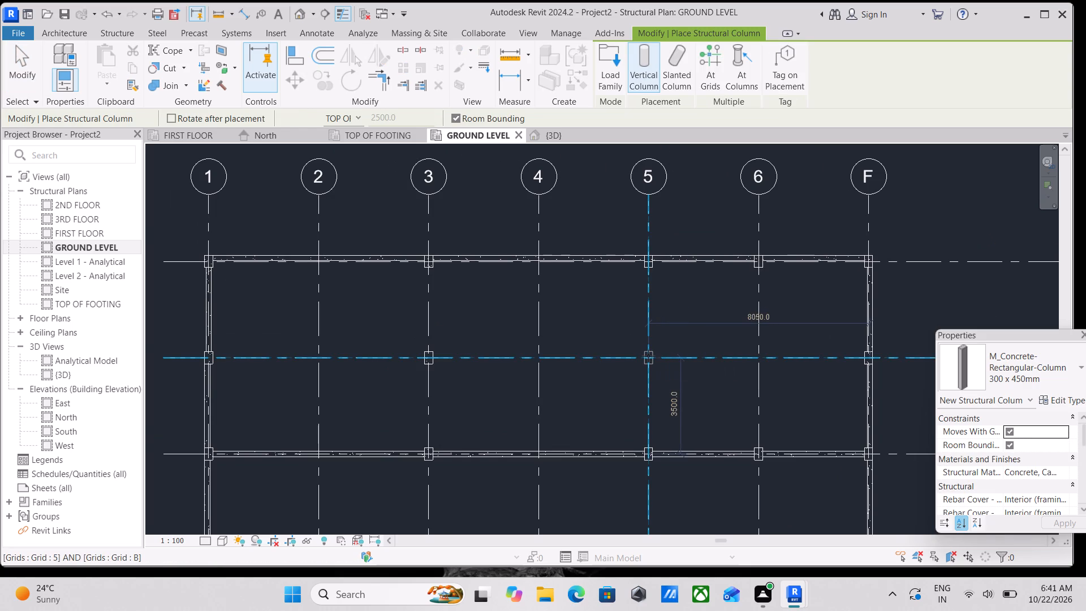
Place another 300 x 450 mm column at the intersection of grids D and 5, and end column placement.
scroll(760, 355, "down", 2)
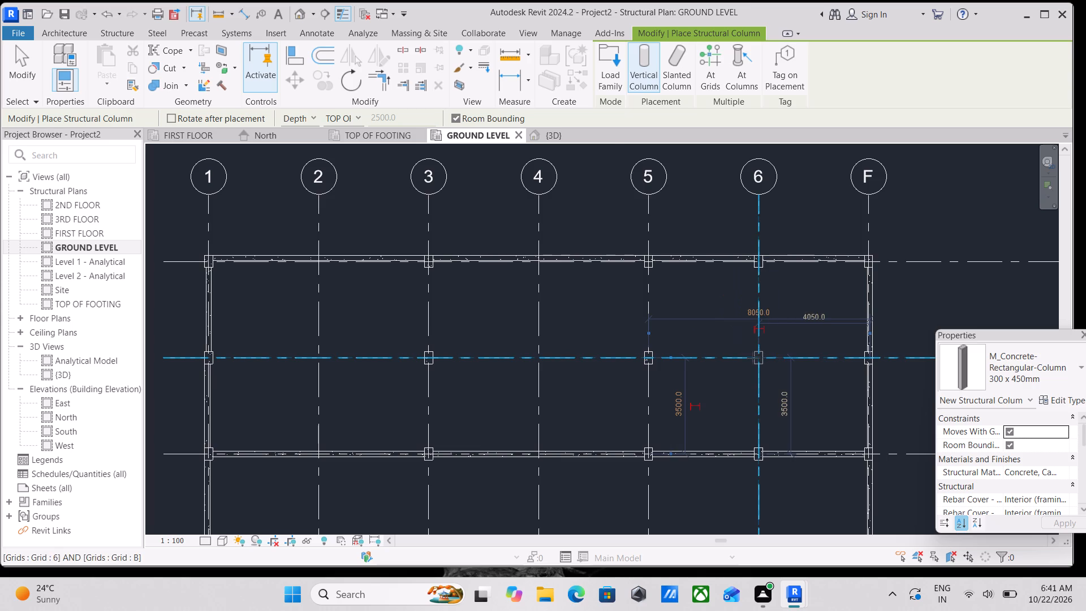
scroll(753, 358, "down", 1)
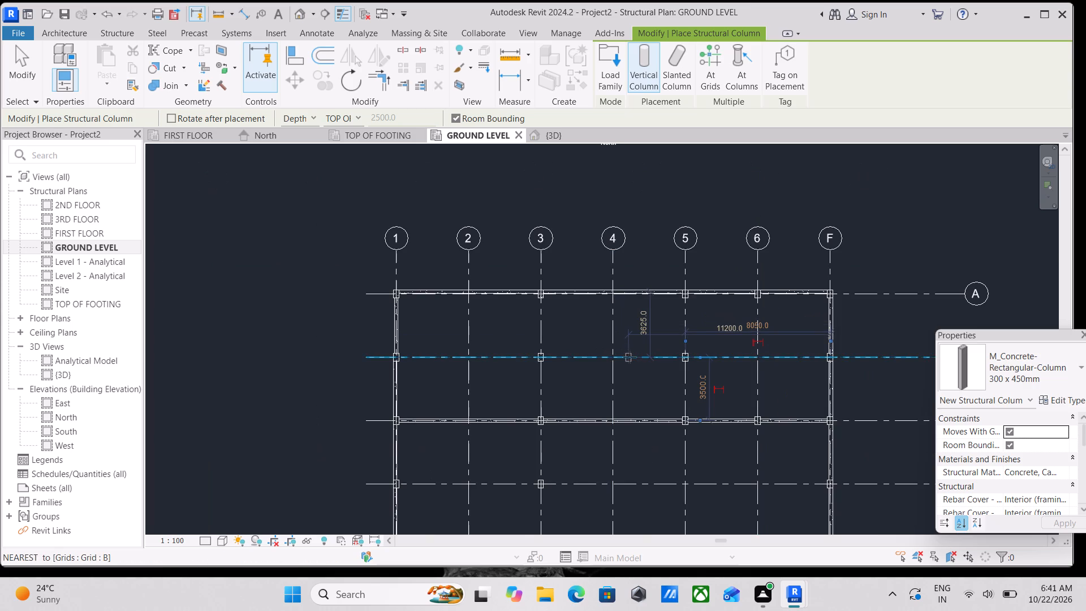
scroll(683, 359, "down", 1)
middle_click_drag(683, 359, 688, 321)
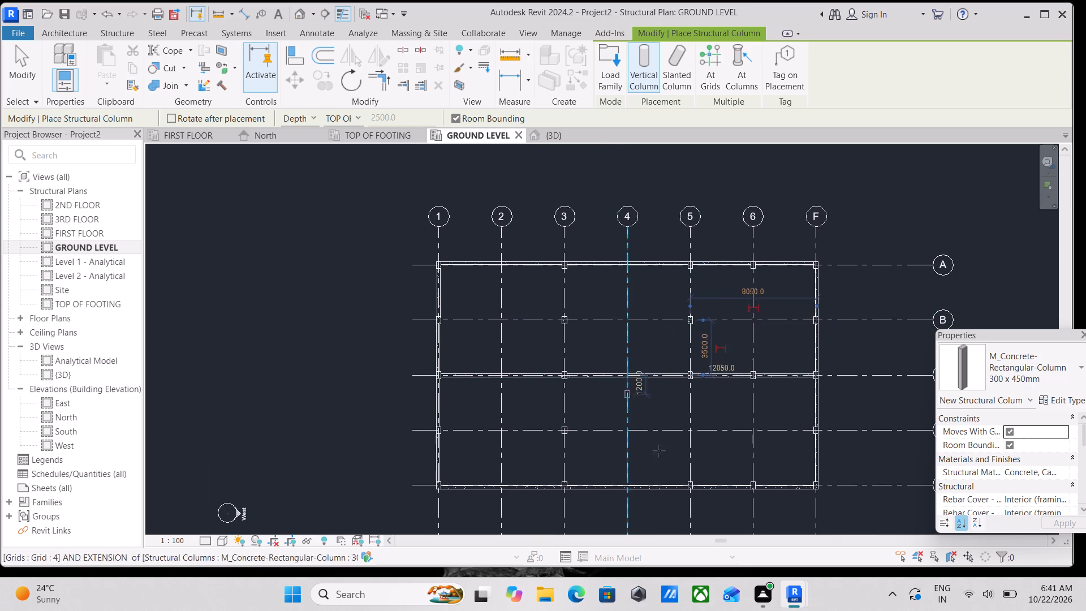
scroll(744, 441, "up", 2)
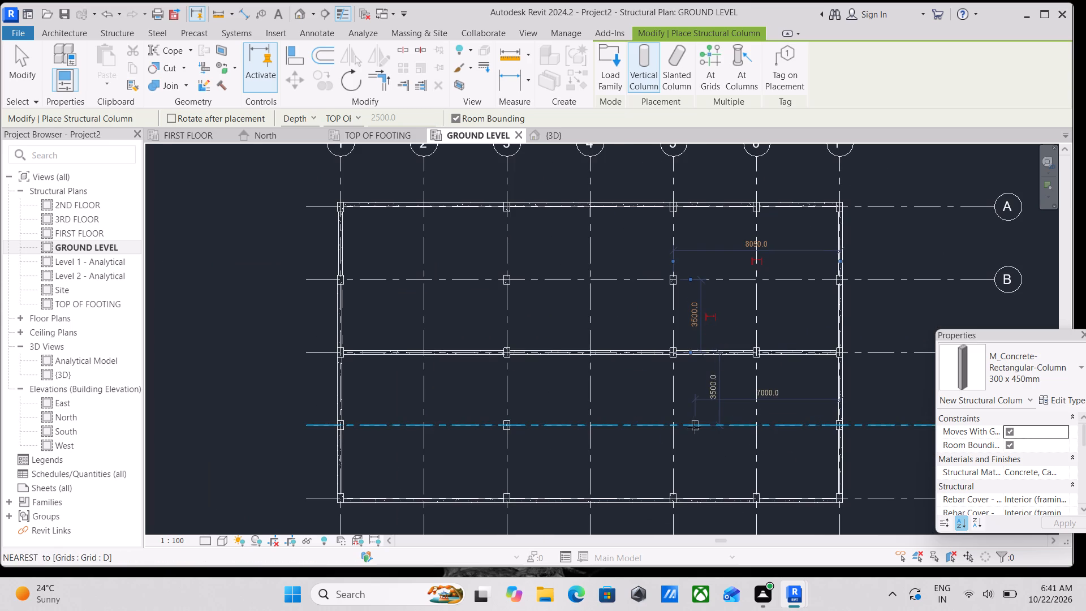
left_click(678, 429)
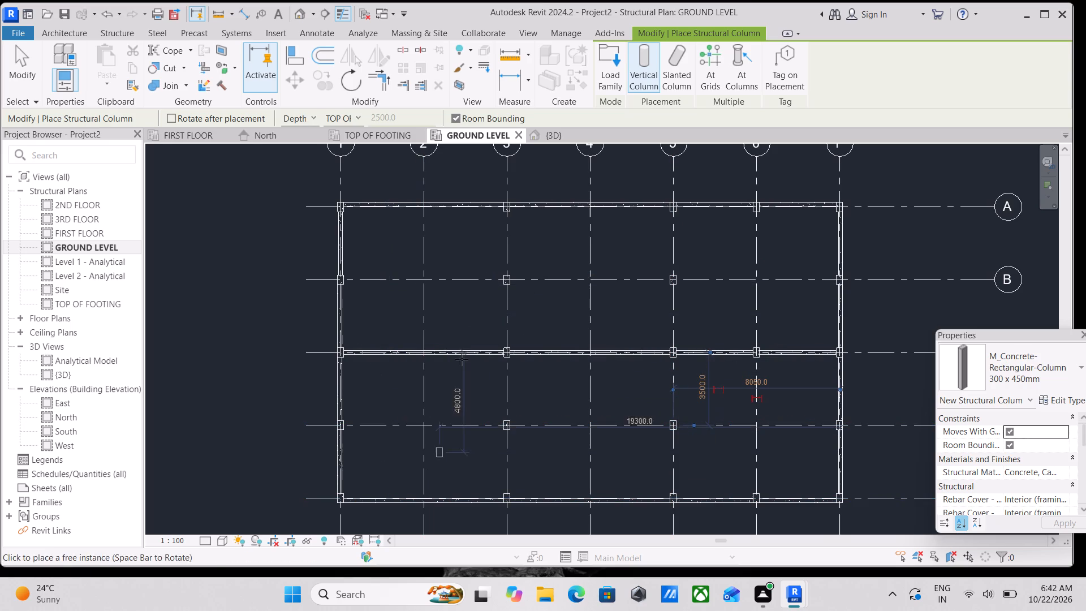
middle_click_drag(447, 395, 457, 420)
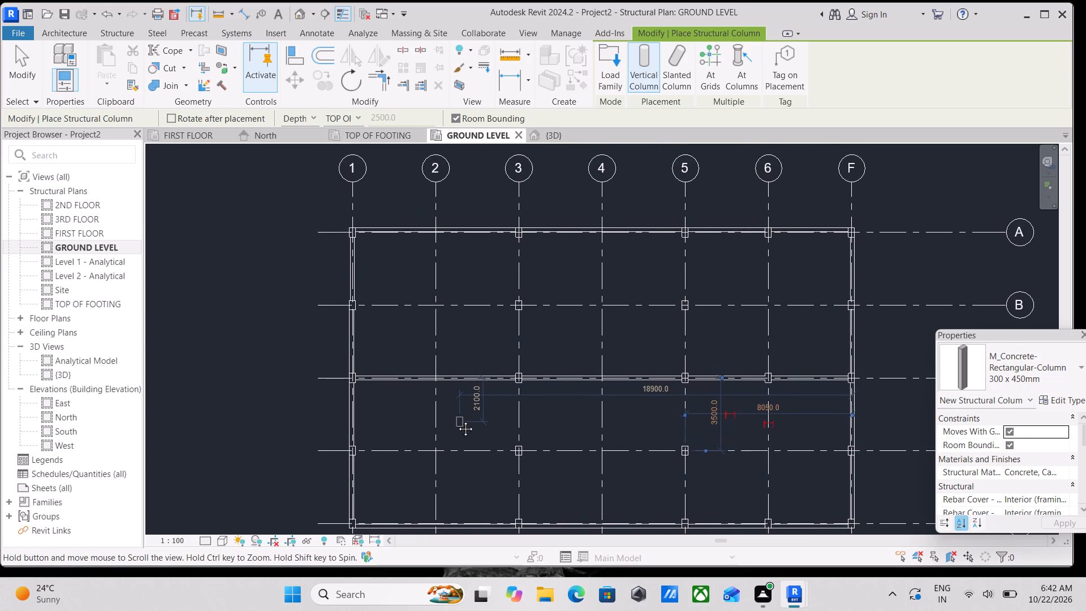
middle_click_drag(457, 420, 438, 369)
scroll(493, 396, "up", 1)
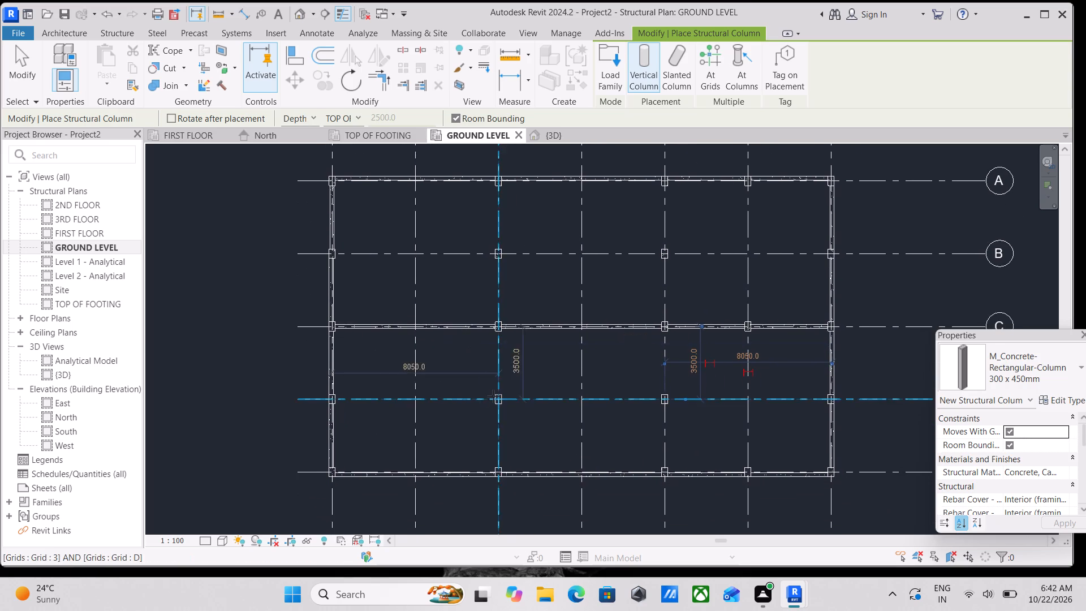
scroll(493, 396, "up", 2)
key("Escape")
key("Escape")
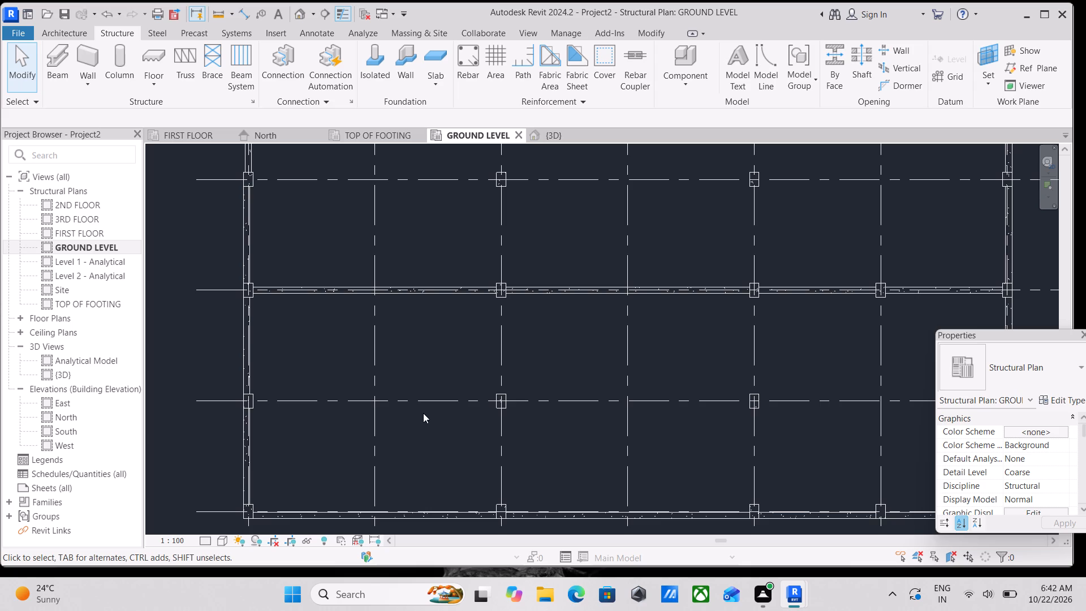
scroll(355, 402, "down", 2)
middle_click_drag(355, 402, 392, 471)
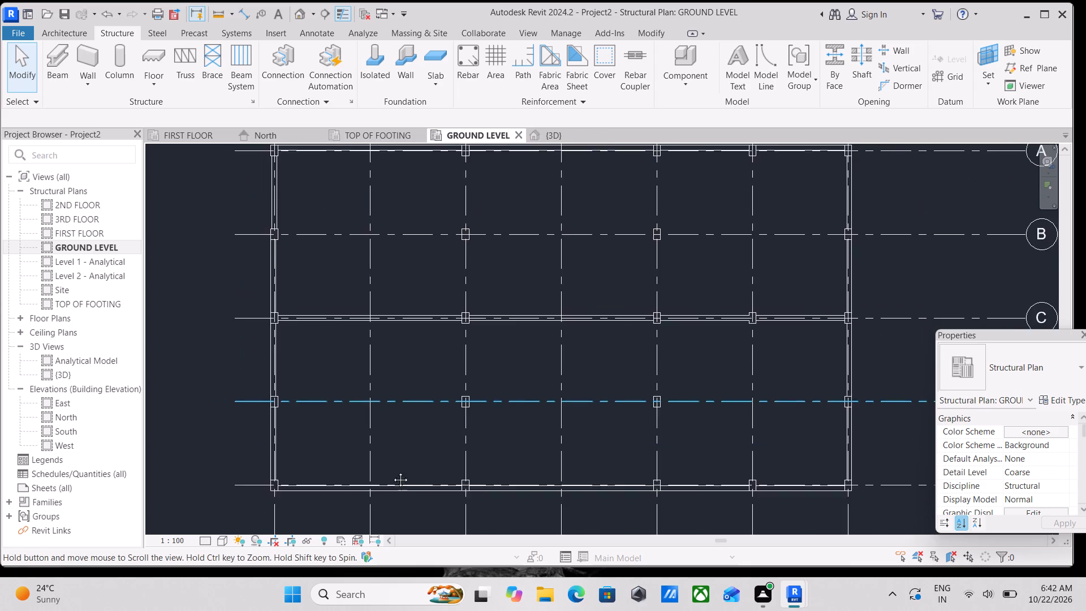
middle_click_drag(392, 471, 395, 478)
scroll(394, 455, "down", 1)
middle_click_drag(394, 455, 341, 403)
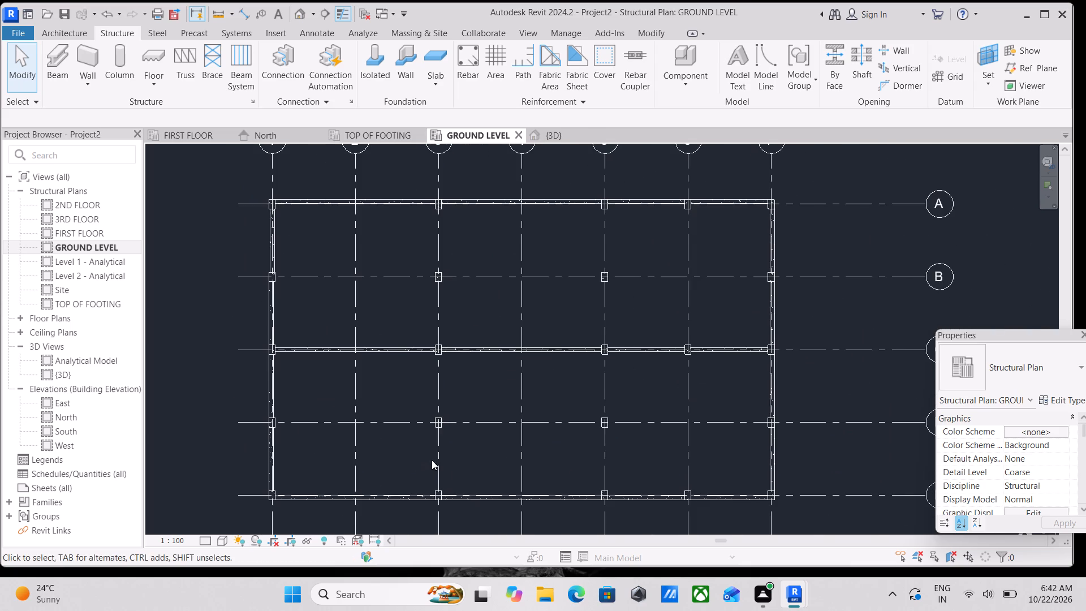
Place a 200 x 400 mm concrete beam along grid 6 between the columns at grids E and C.
middle_click_drag(433, 461, 439, 473)
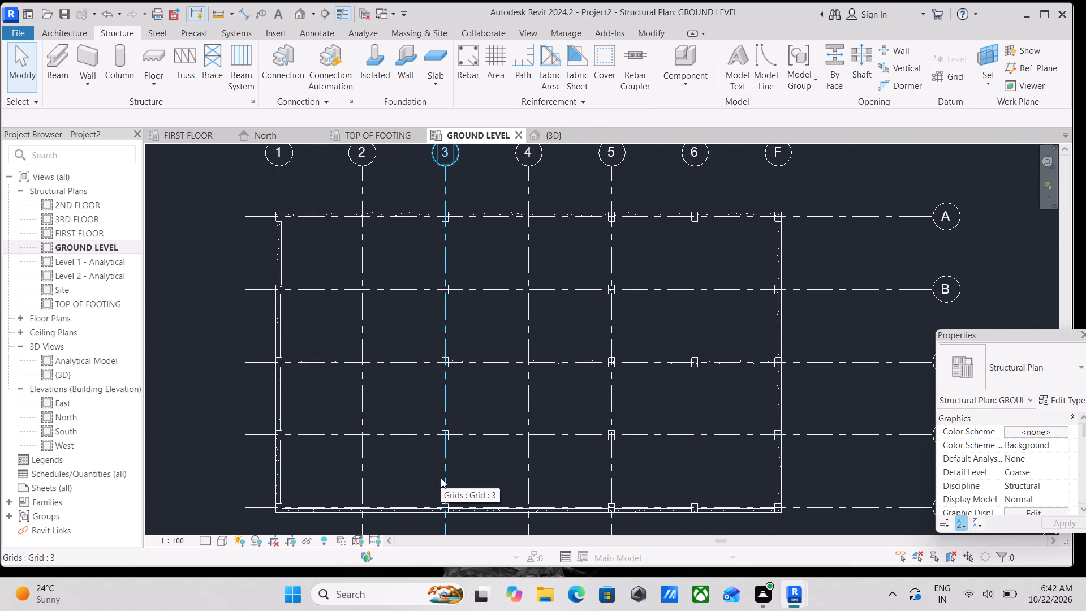
key("w")
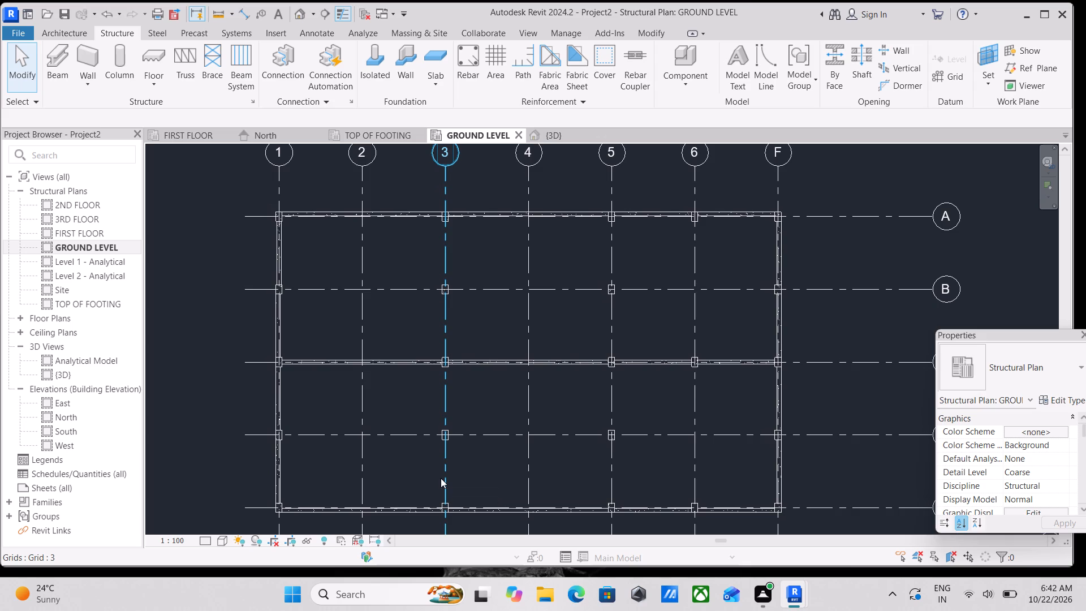
key("Escape")
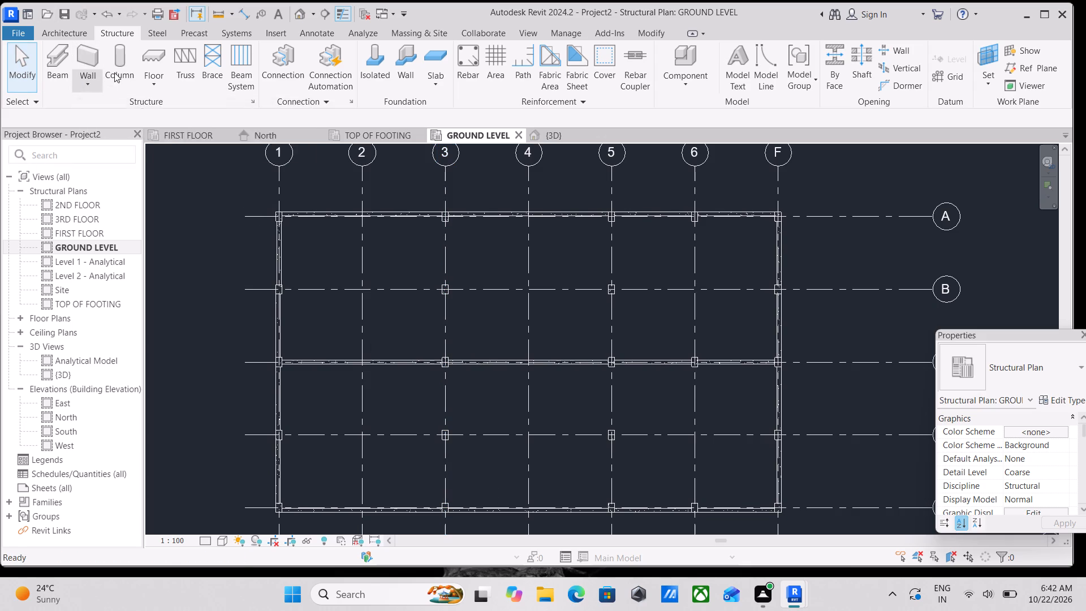
left_click(45, 83)
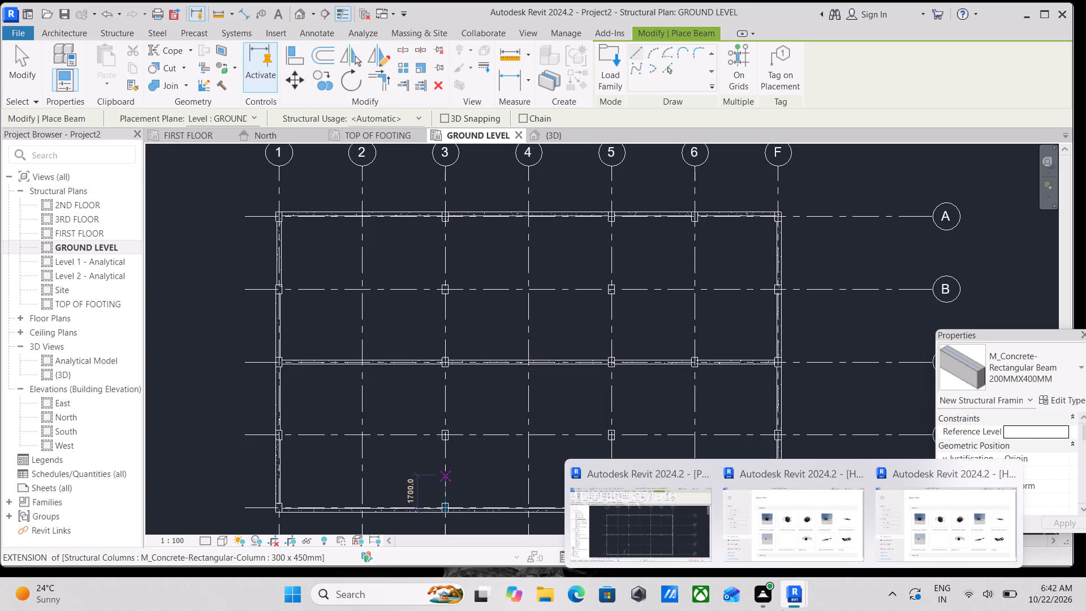
scroll(807, 587, "up", 1)
middle_click_drag(805, 583, 739, 472)
scroll(664, 464, "down", 1)
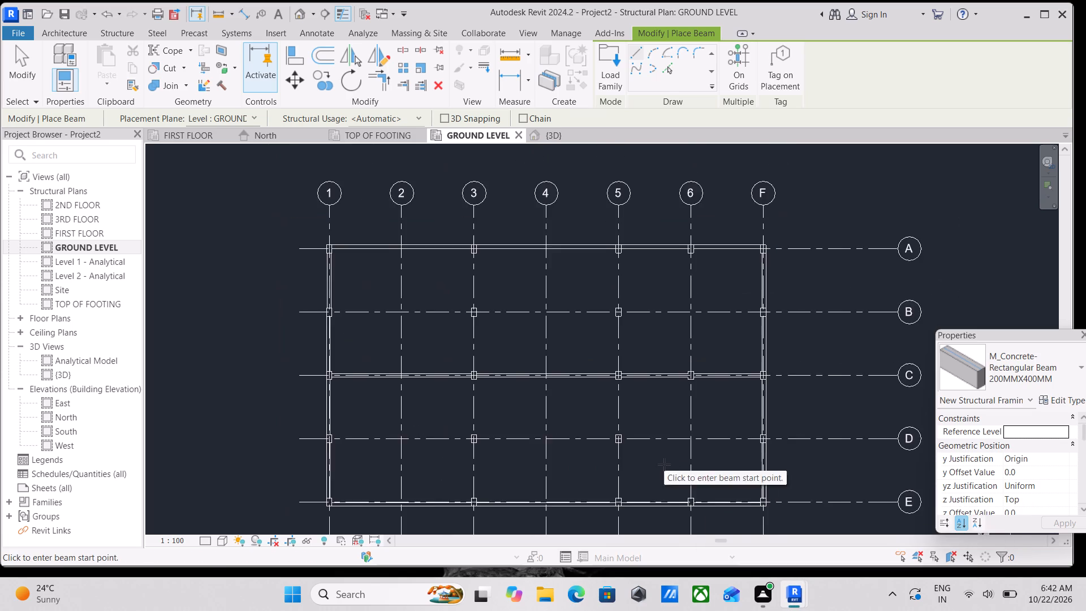
middle_click_drag(664, 464, 633, 418)
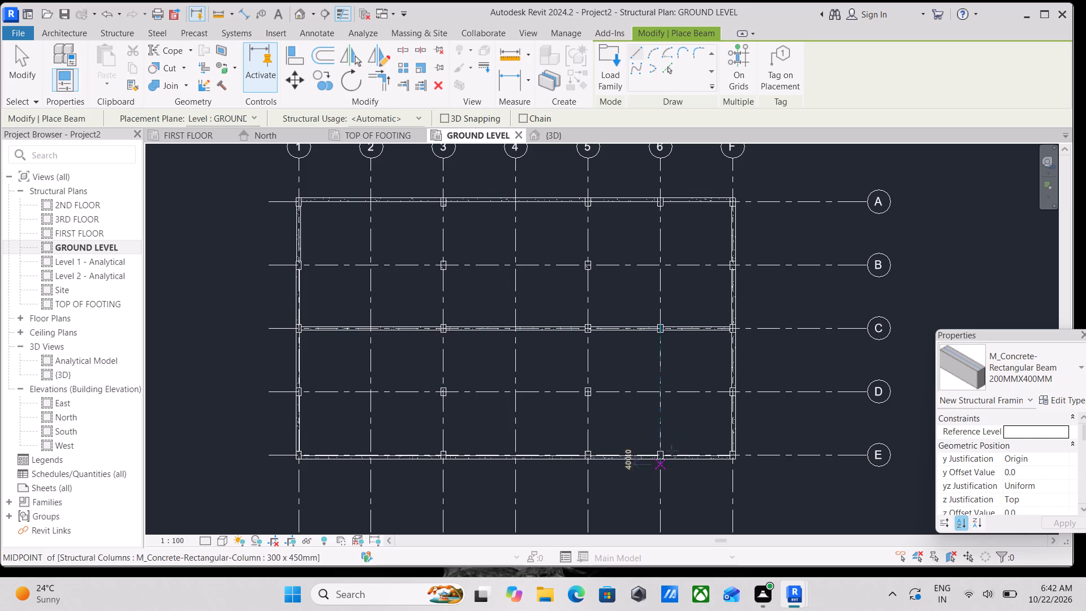
scroll(668, 451, "up", 2)
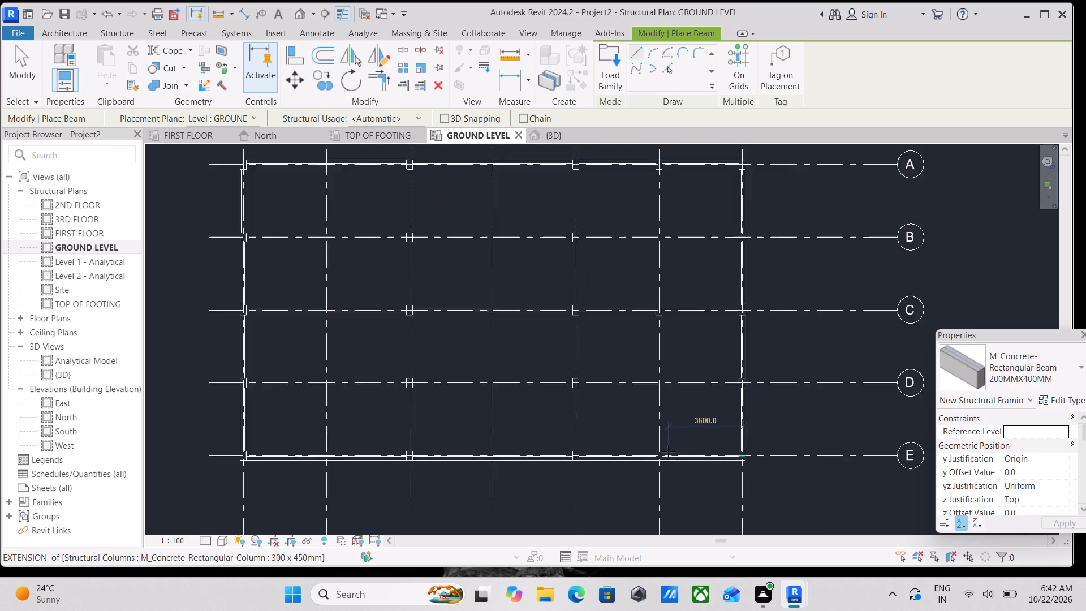
scroll(661, 455, "up", 1)
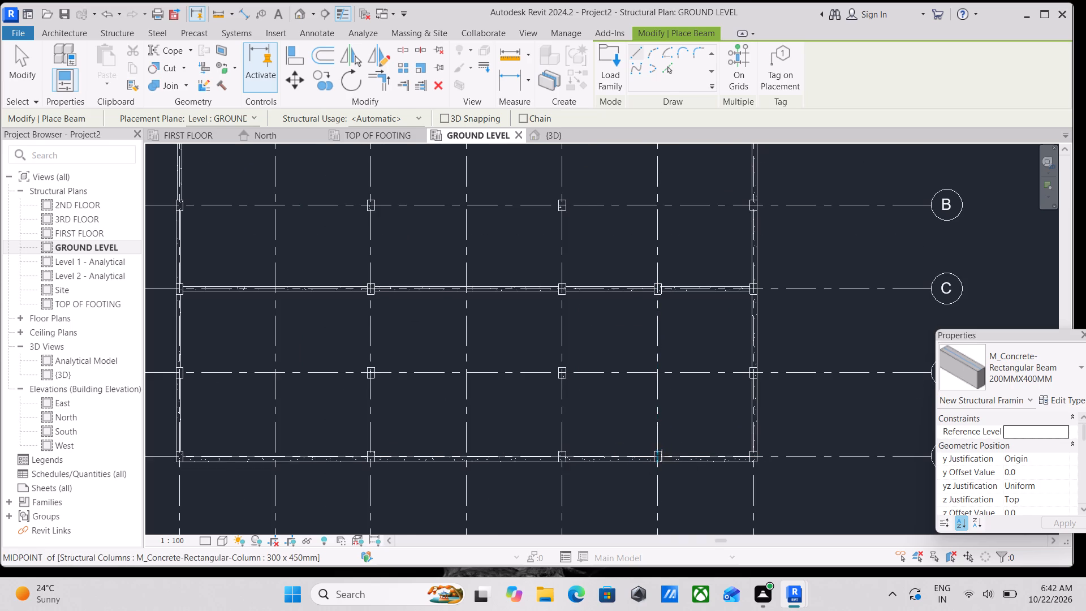
scroll(662, 455, "up", 6)
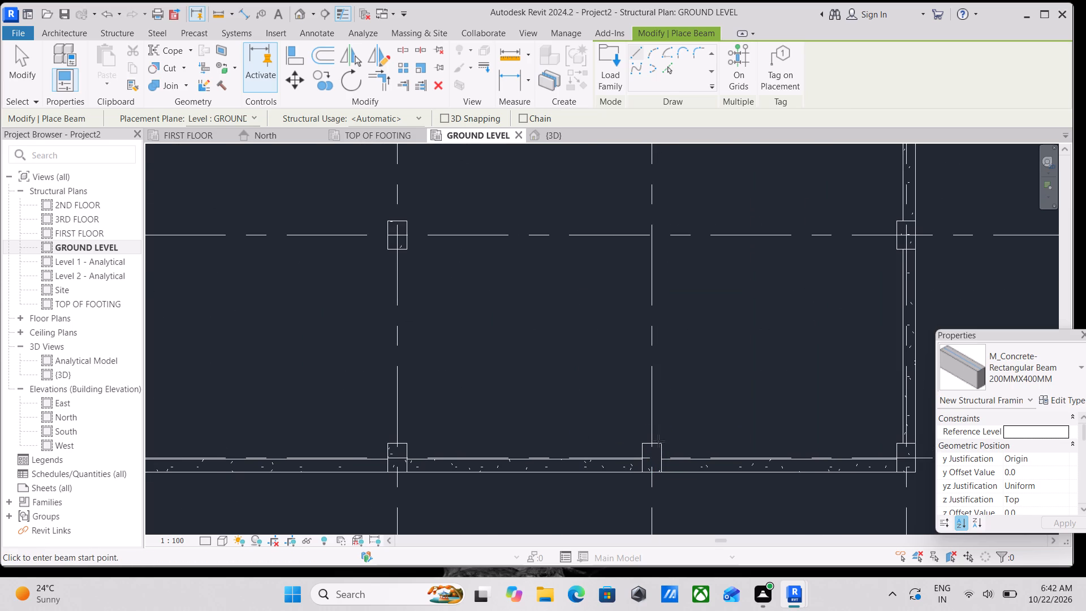
left_click(654, 444)
middle_click_drag(659, 346, 671, 501)
scroll(669, 292, "down", 2)
middle_click_drag(669, 293, 673, 314)
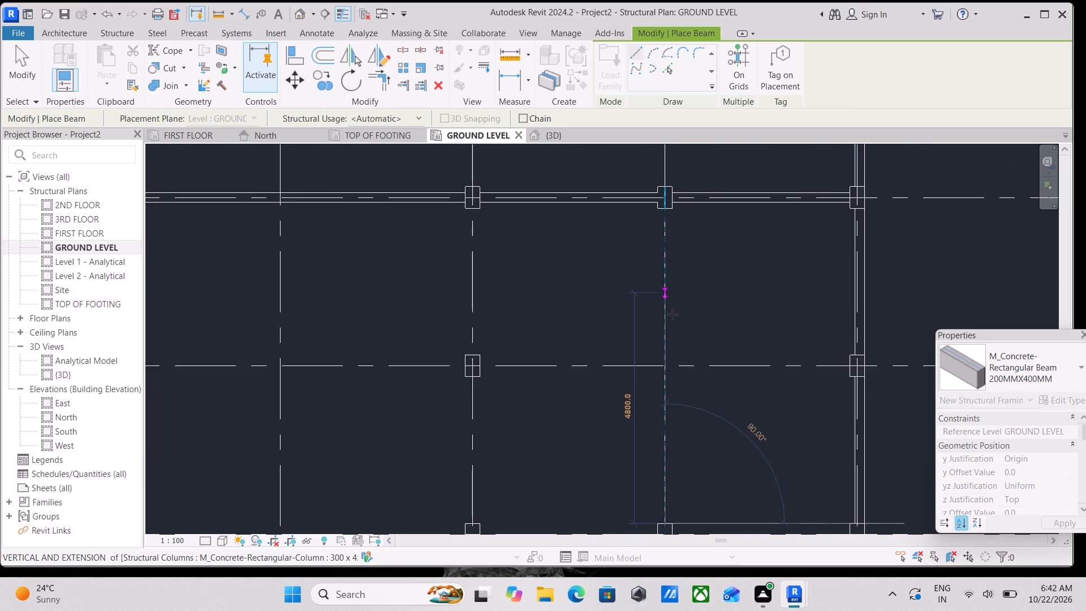
middle_click_drag(673, 314, 671, 396)
scroll(671, 396, "up", 1)
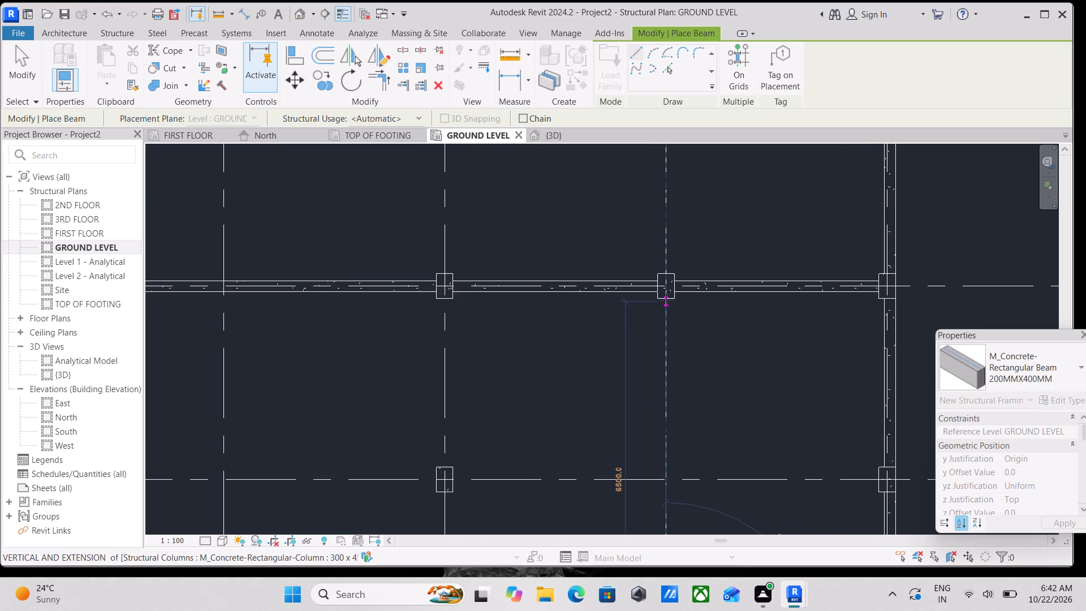
left_click(666, 294)
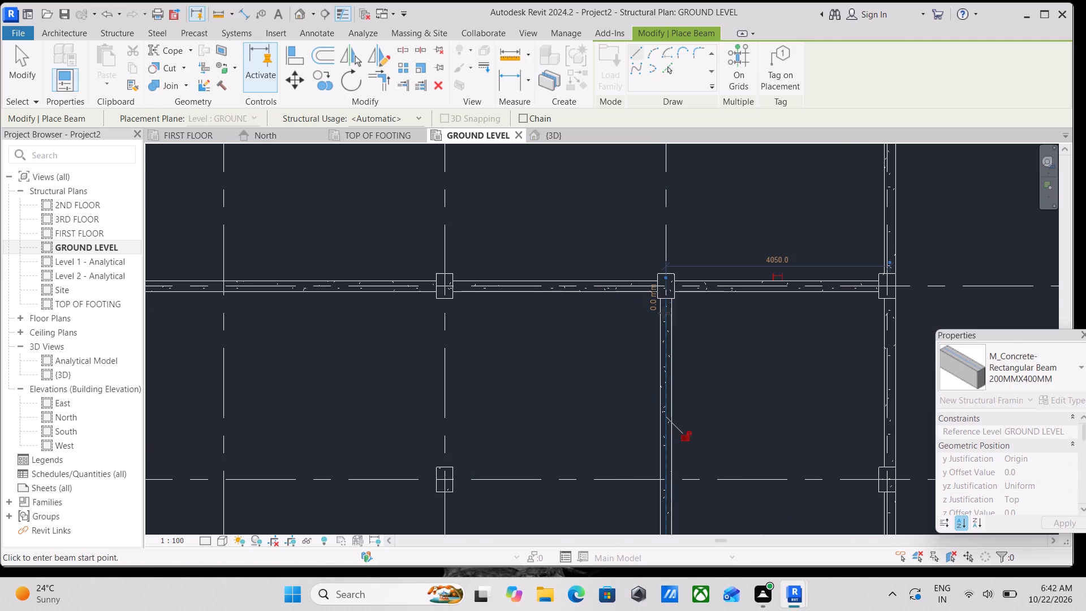
Place a 200 x 400 mm beam along grid 5 from the column at grid E to the column at grid D.
scroll(439, 365, "down", 6)
middle_click_drag(439, 365, 499, 317)
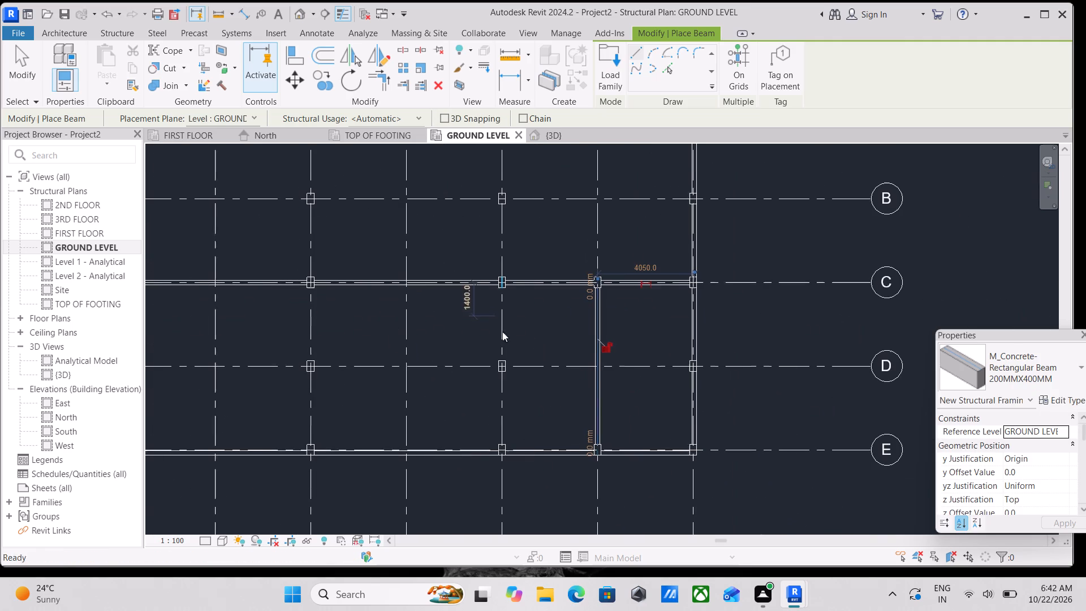
scroll(493, 442, "up", 3)
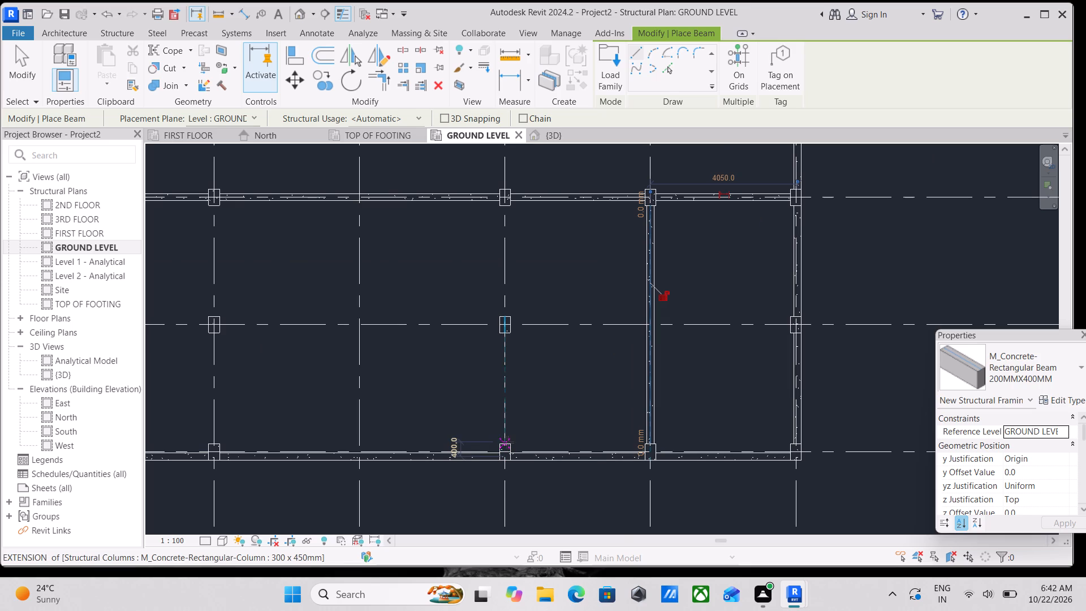
left_click(505, 445)
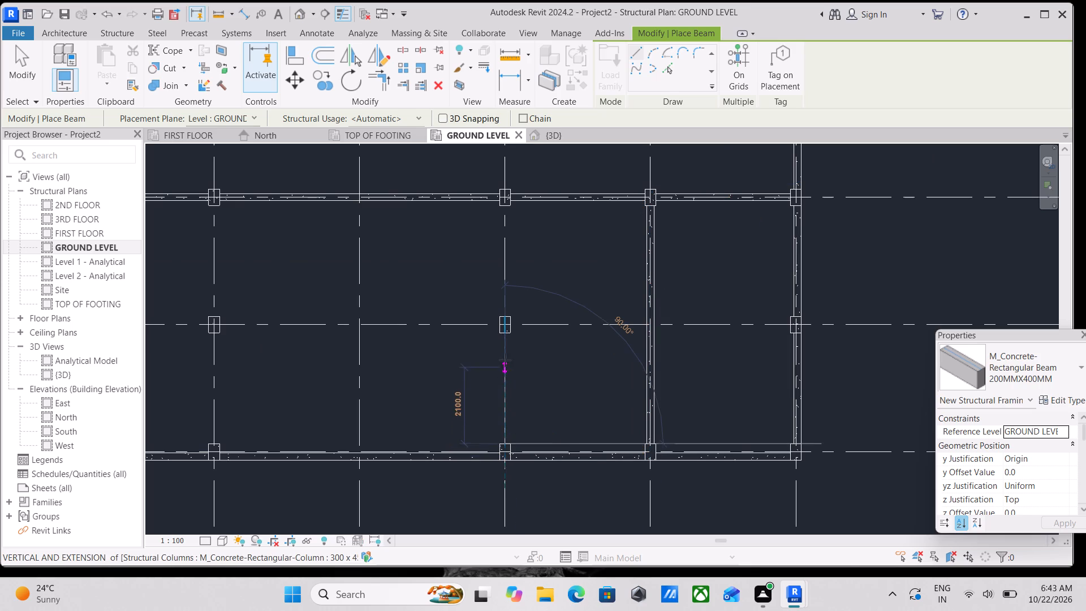
left_click(506, 332)
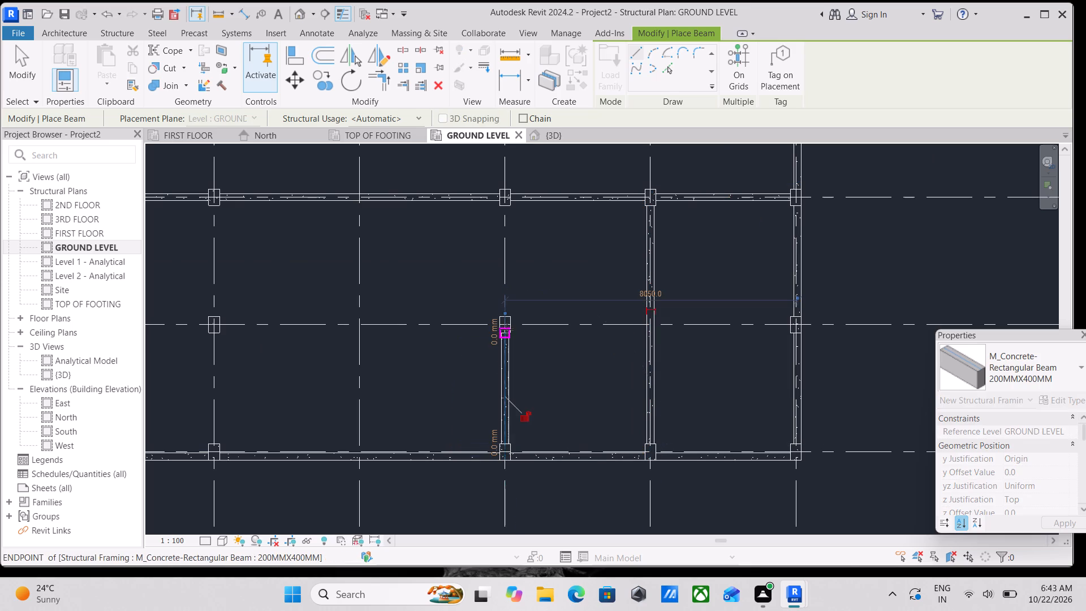
Place a 200 x 400 mm beam along grid 5 from the column at grid D to the column at grid C.
scroll(507, 328, "up", 6)
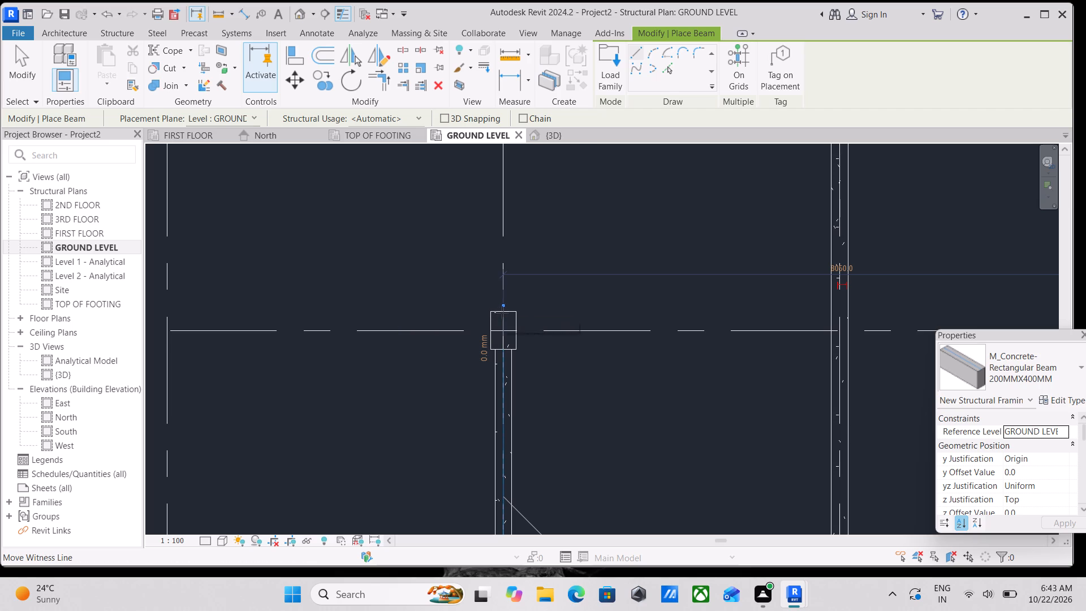
scroll(504, 309, "up", 6)
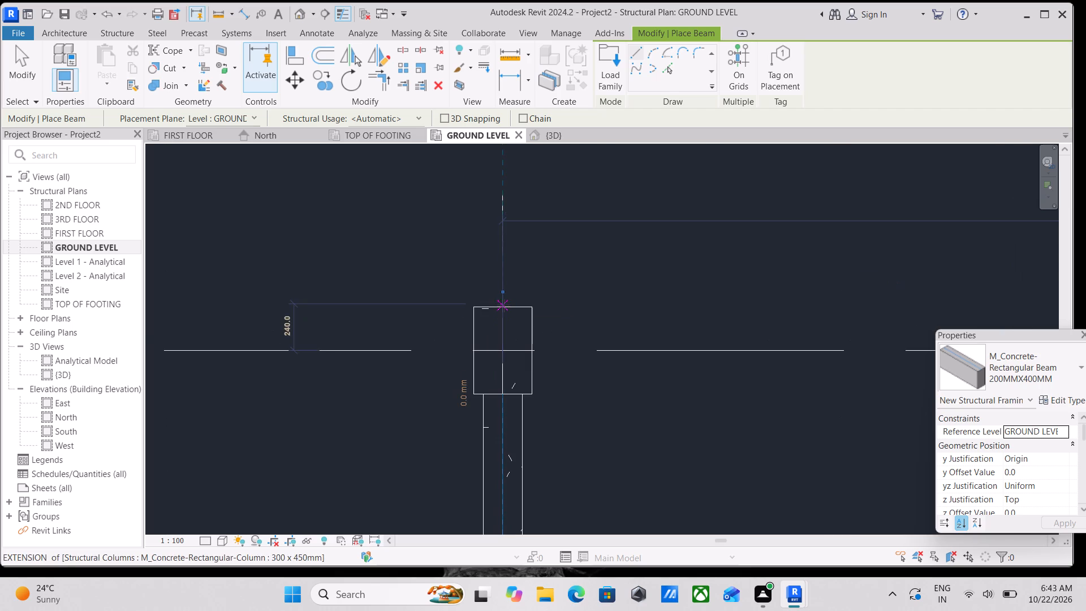
left_click(503, 309)
scroll(479, 214, "down", 1)
middle_click_drag(479, 214, 550, 547)
scroll(558, 319, "down", 3)
middle_click_drag(558, 319, 577, 432)
scroll(577, 432, "up", 1)
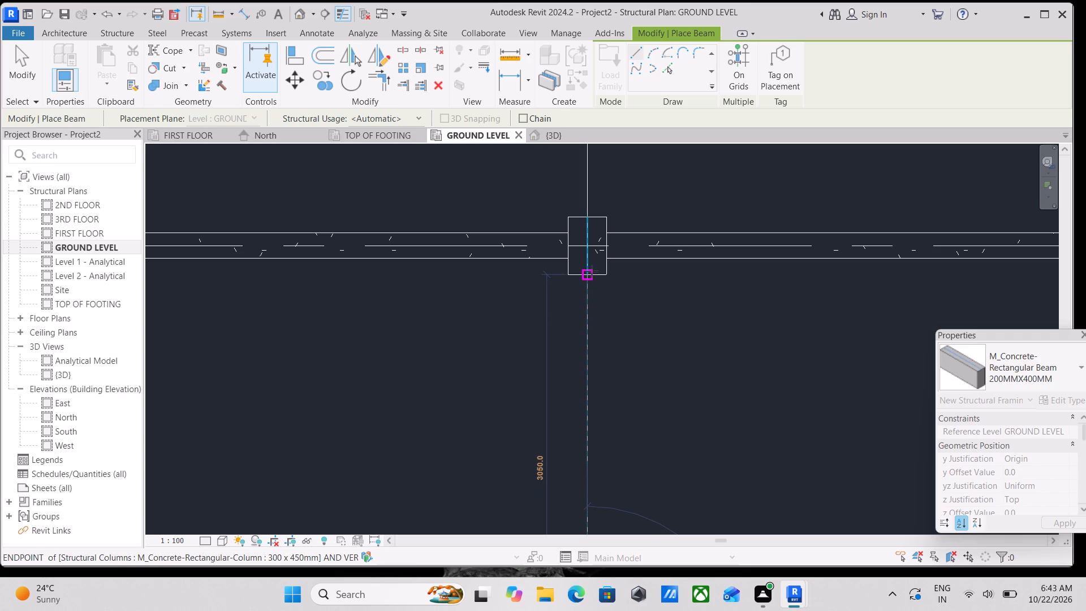
left_click(592, 271)
Place a 200 x 400 mm beam along grid 5 from the column at grid C to the column at grid B.
scroll(591, 282, "down", 3)
middle_click_drag(591, 282, 625, 440)
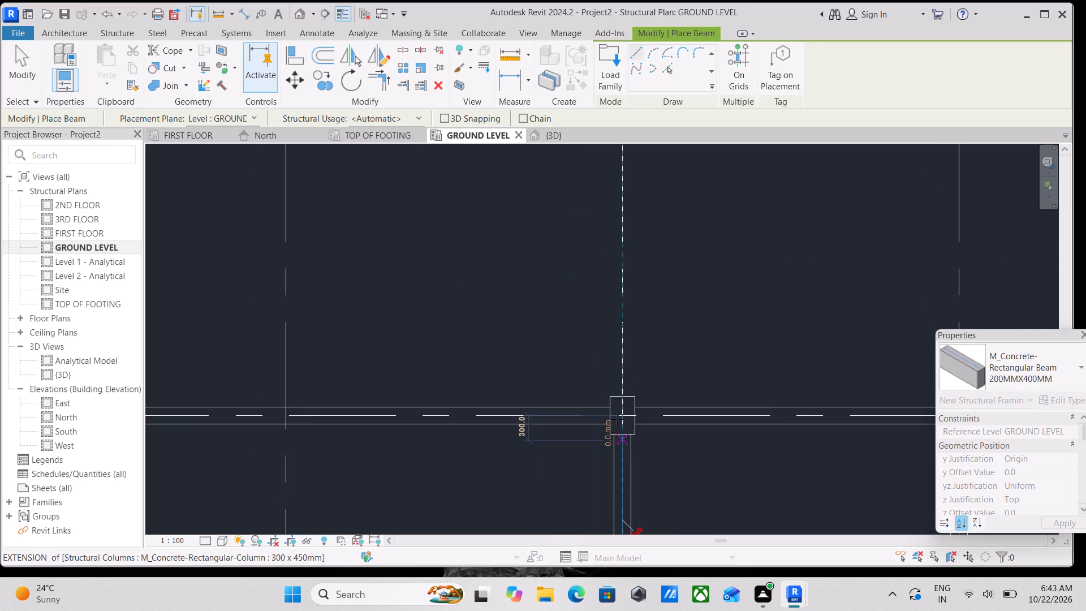
left_click(621, 397)
scroll(606, 286, "down", 3)
middle_click_drag(606, 286, 637, 454)
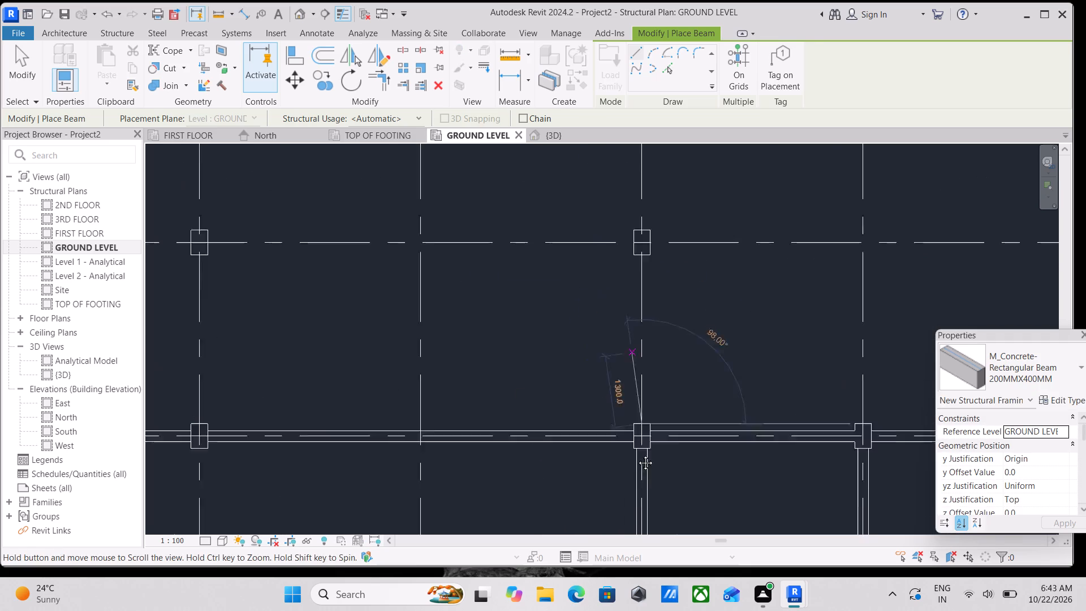
middle_click_drag(637, 454, 641, 511)
scroll(641, 511, "up", 1)
left_click(657, 399)
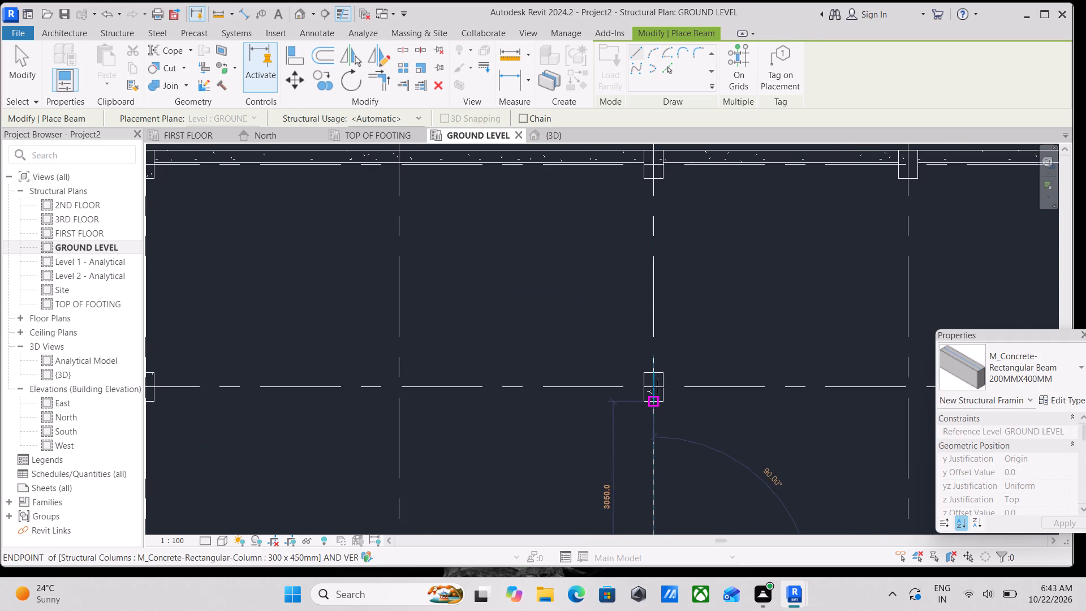
Place a 200 x 400 mm beam along grid 5 from the column at grid B to the column at grid A.
scroll(654, 369, "up", 4)
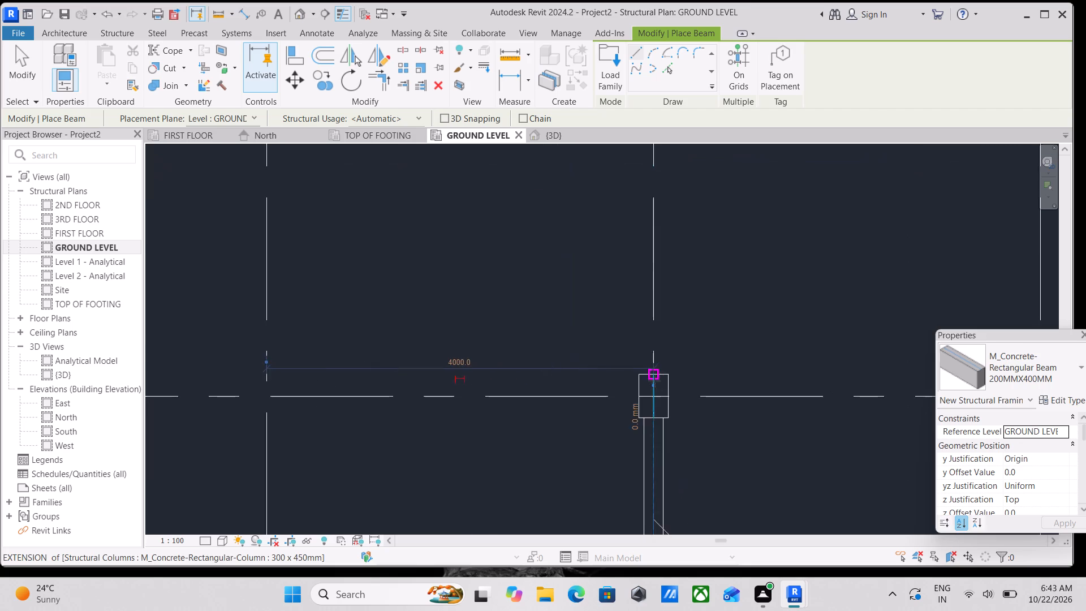
scroll(654, 381, "up", 2)
left_click(654, 375)
scroll(651, 328, "down", 2)
middle_click_drag(649, 329, 662, 510)
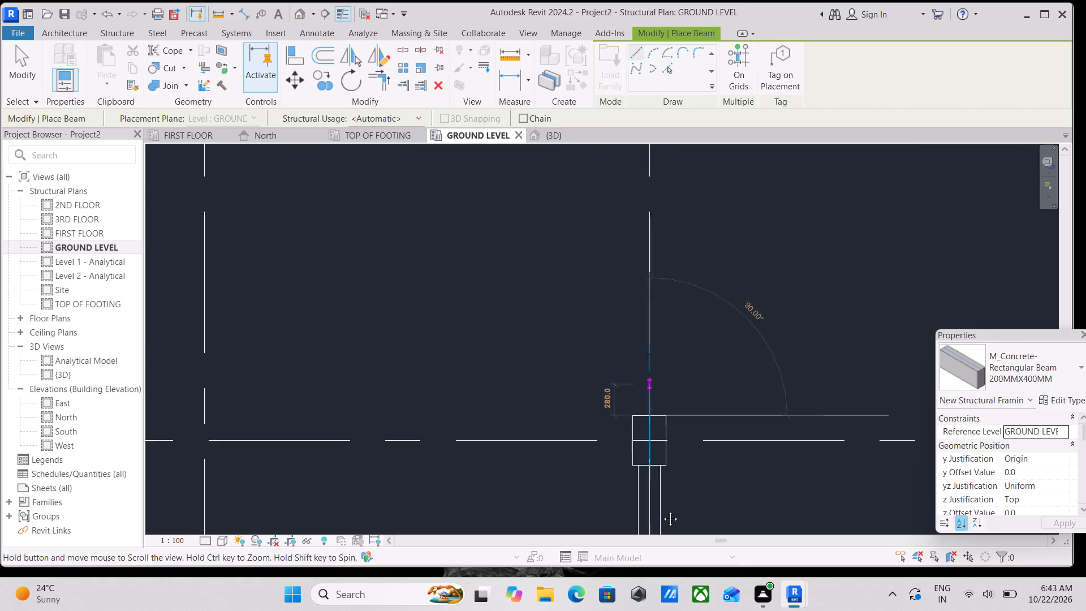
middle_click_drag(662, 510, 679, 582)
scroll(679, 582, "up", 1)
scroll(688, 430, "down", 4)
middle_click_drag(688, 430, 697, 512)
scroll(697, 511, "up", 1)
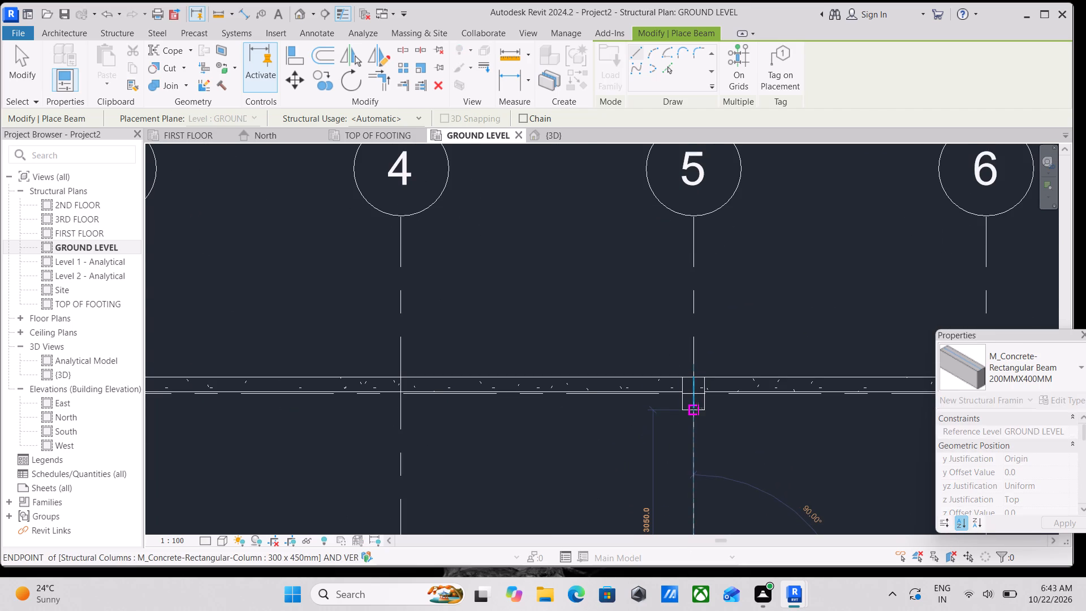
left_click(697, 408)
key("Escape")
Place a 200 x 400 mm beam along grid 3 from the column at grid E towards the column at grid D, and end beam placement.
scroll(600, 417, "down", 2)
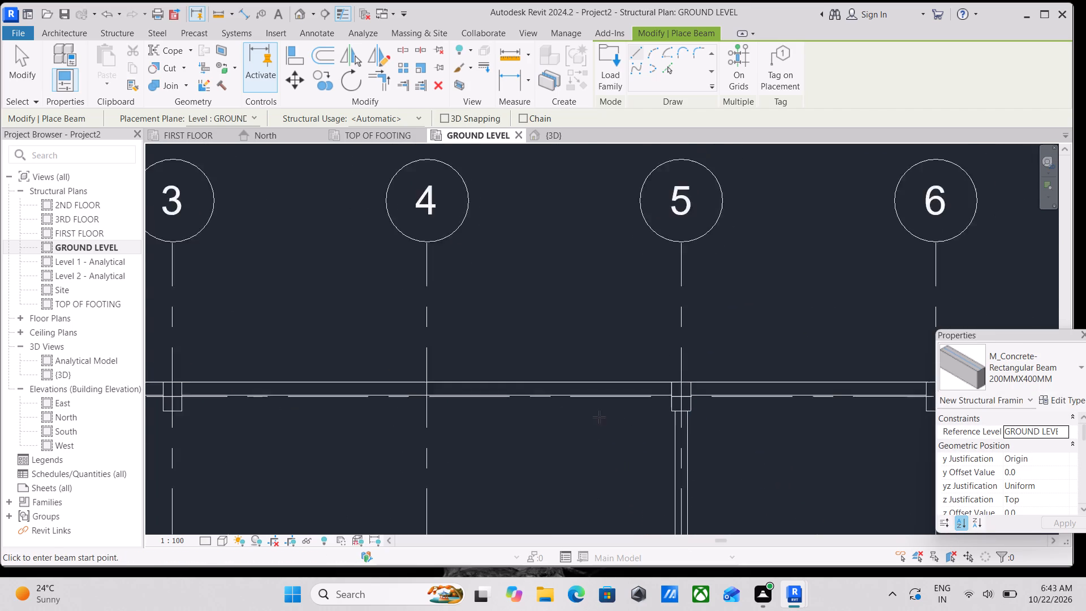
scroll(599, 417, "down", 2)
scroll(508, 412, "down", 4)
middle_click_drag(508, 412, 517, 351)
scroll(524, 307, "up", 1)
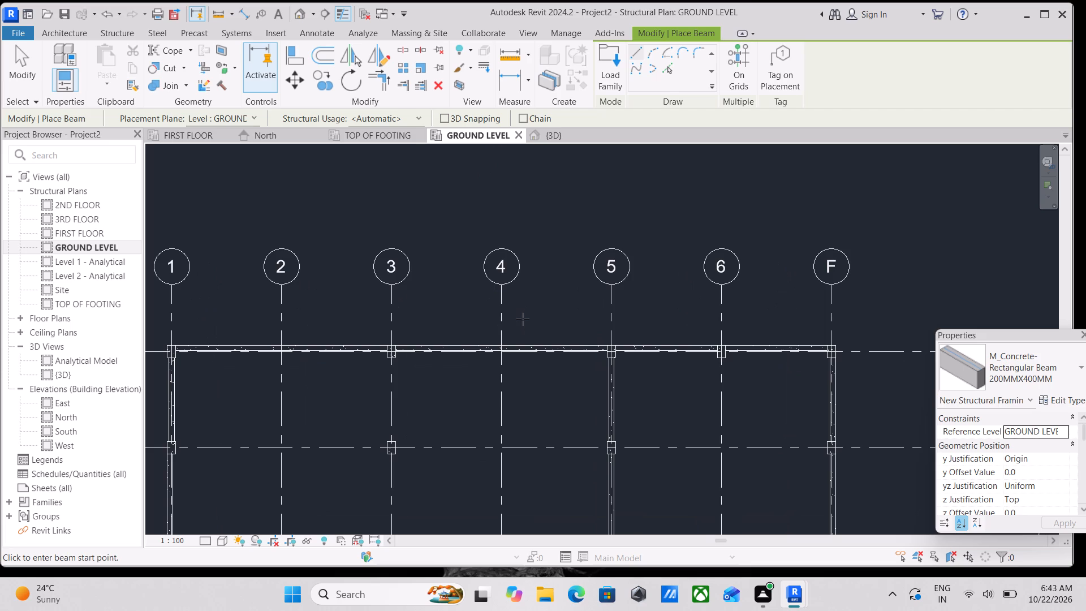
scroll(523, 321, "down", 3)
middle_click_drag(494, 388, 507, 386)
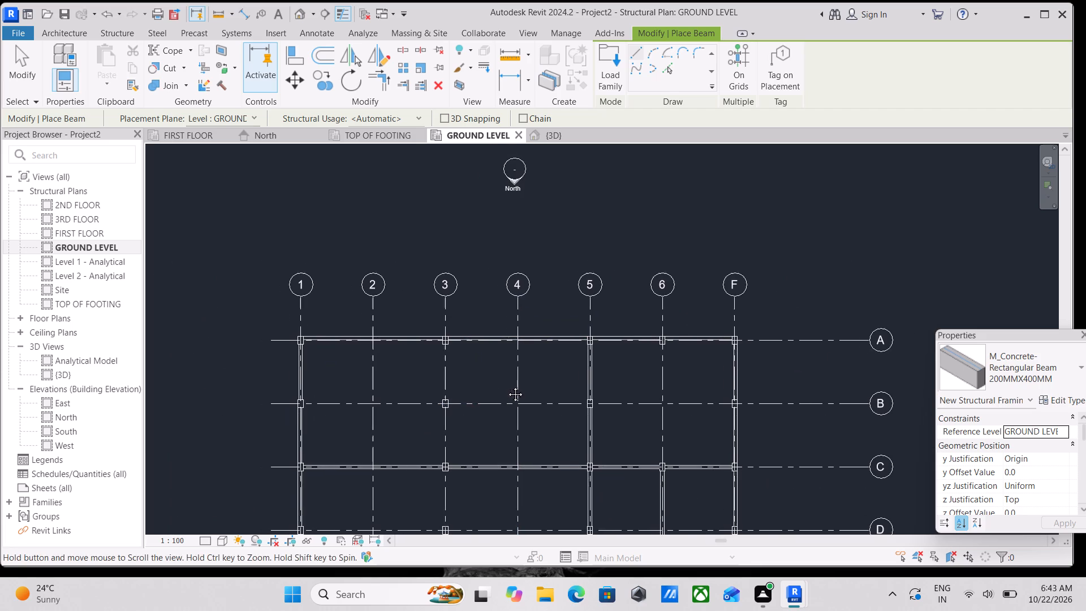
middle_click_drag(507, 386, 535, 312)
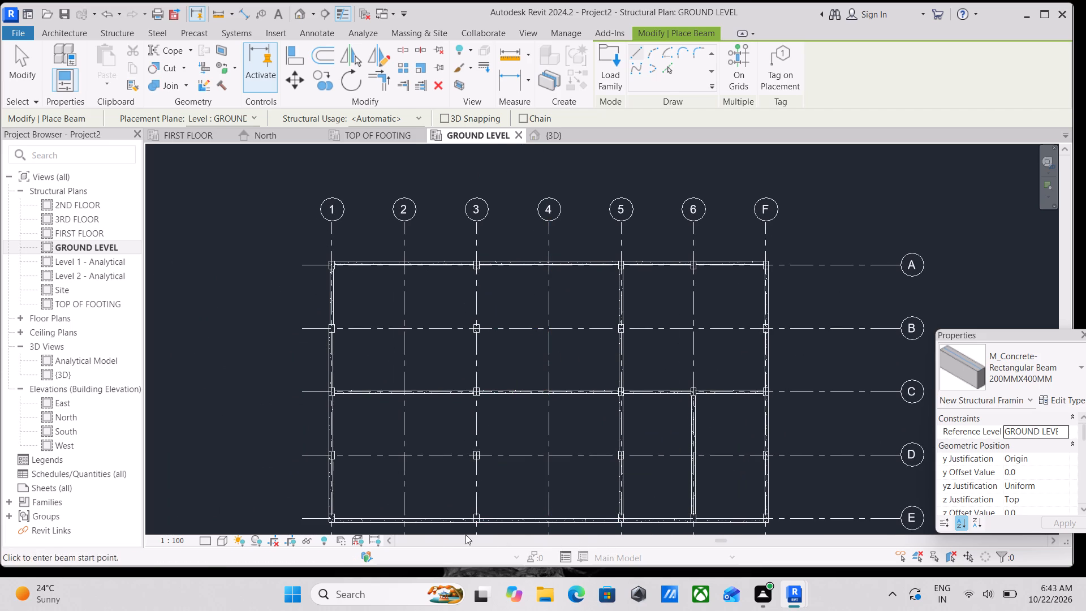
scroll(525, 533, "up", 3)
scroll(477, 523, "up", 3)
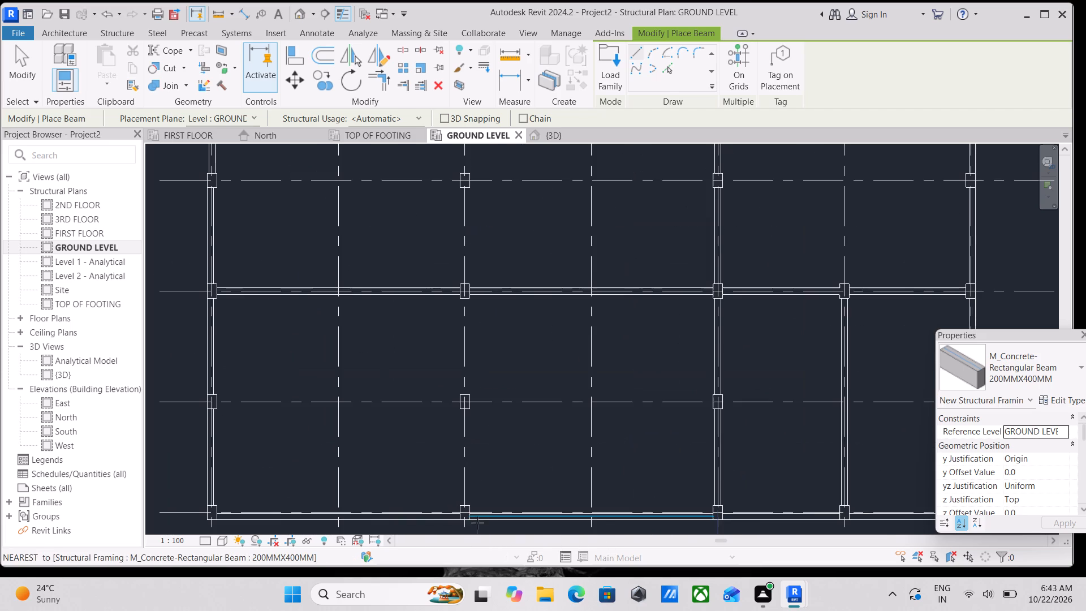
scroll(471, 513, "up", 6)
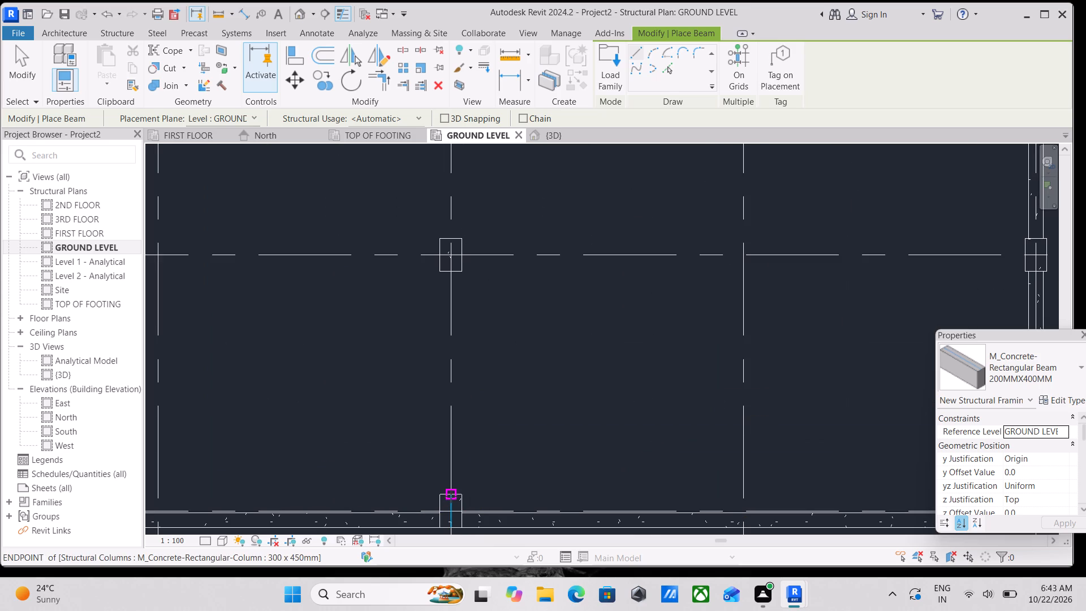
left_click(451, 496)
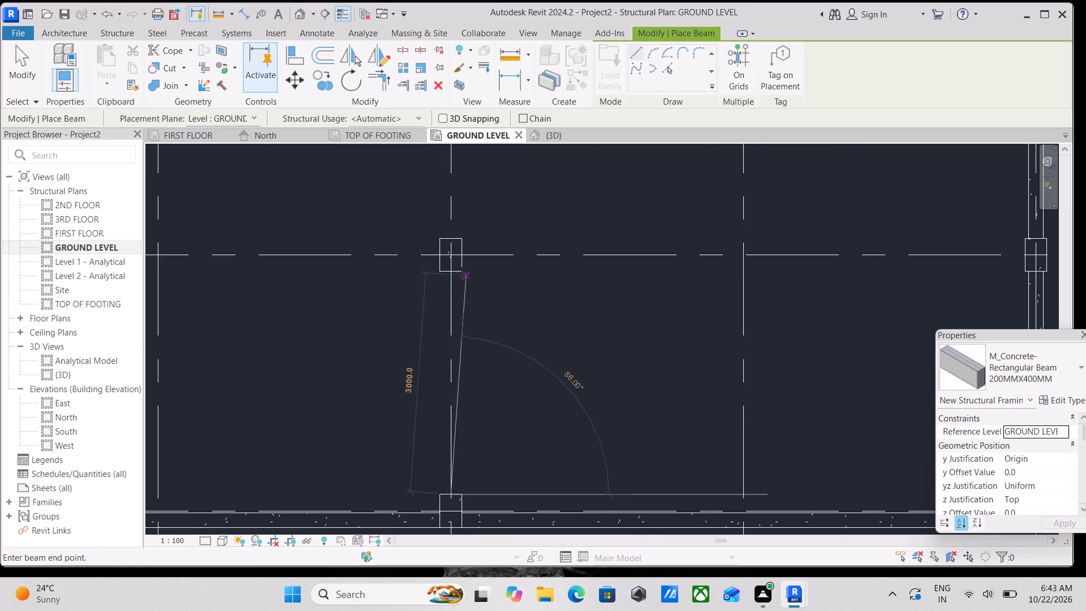
left_click(446, 272)
scroll(459, 272, "up", 3)
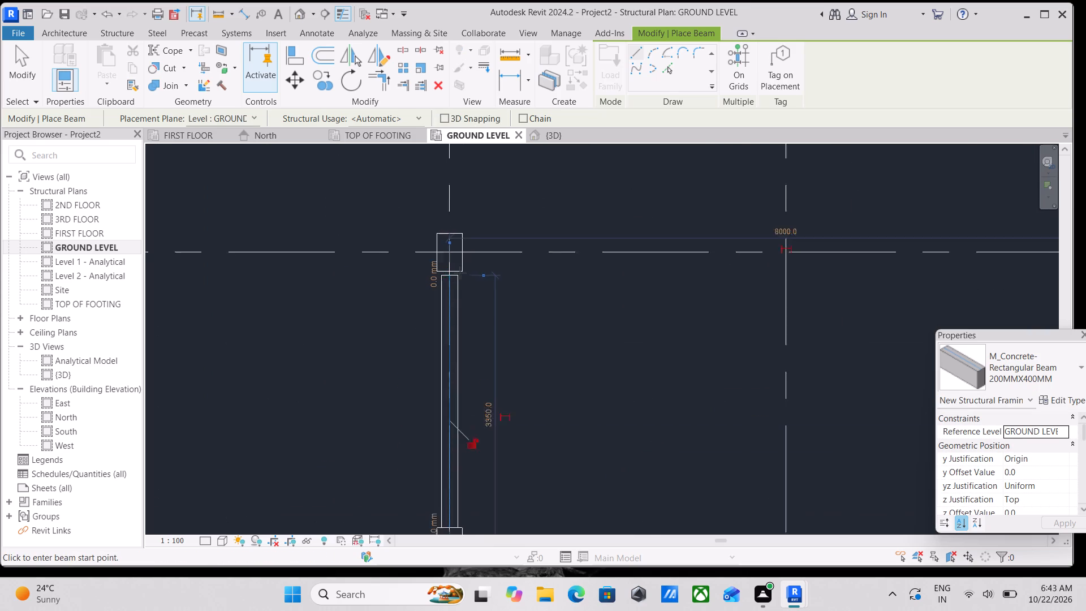
key("Escape")
key("Escape")
Extend the end of the grid 3 beam from grid E so it meets the face of the column at grid D.
left_click(456, 276)
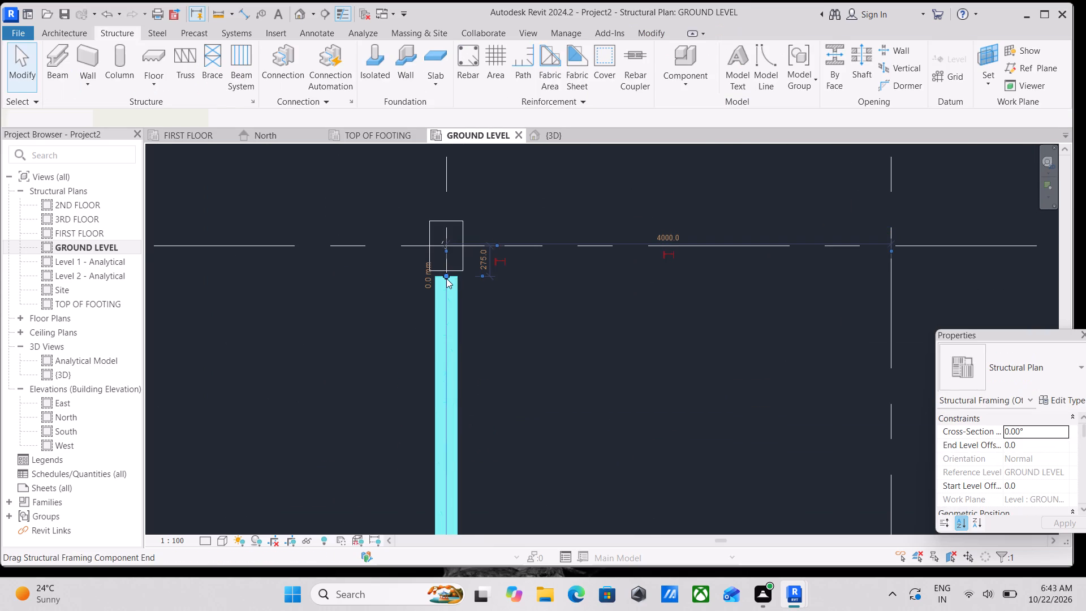
left_click_drag(446, 278, 446, 272)
key("Escape")
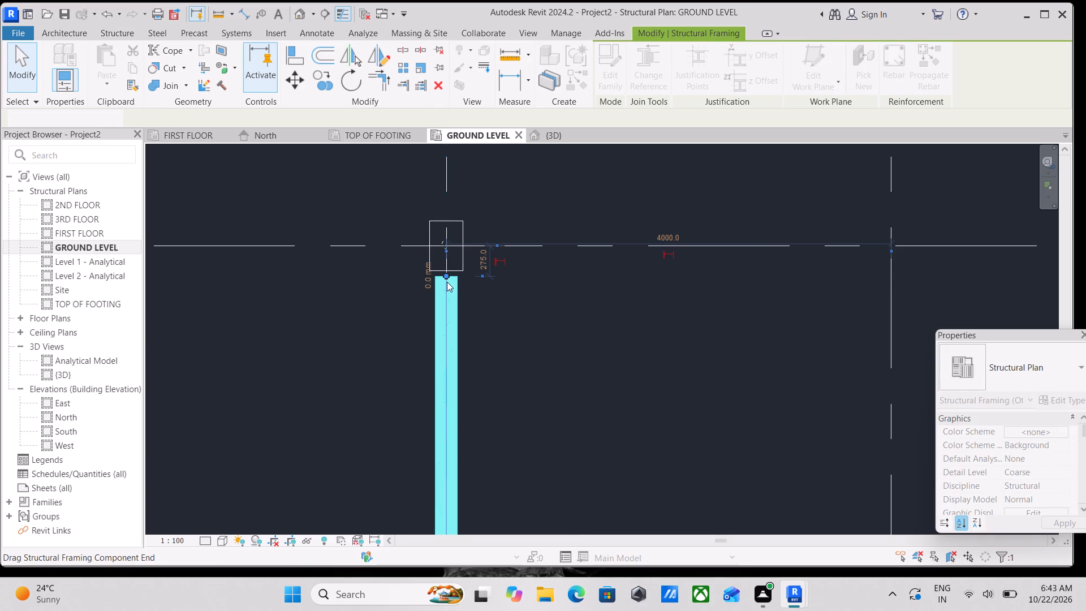
key("Escape")
scroll(447, 282, "up", 2)
key("Escape")
scroll(443, 281, "up", 2)
left_click(428, 273)
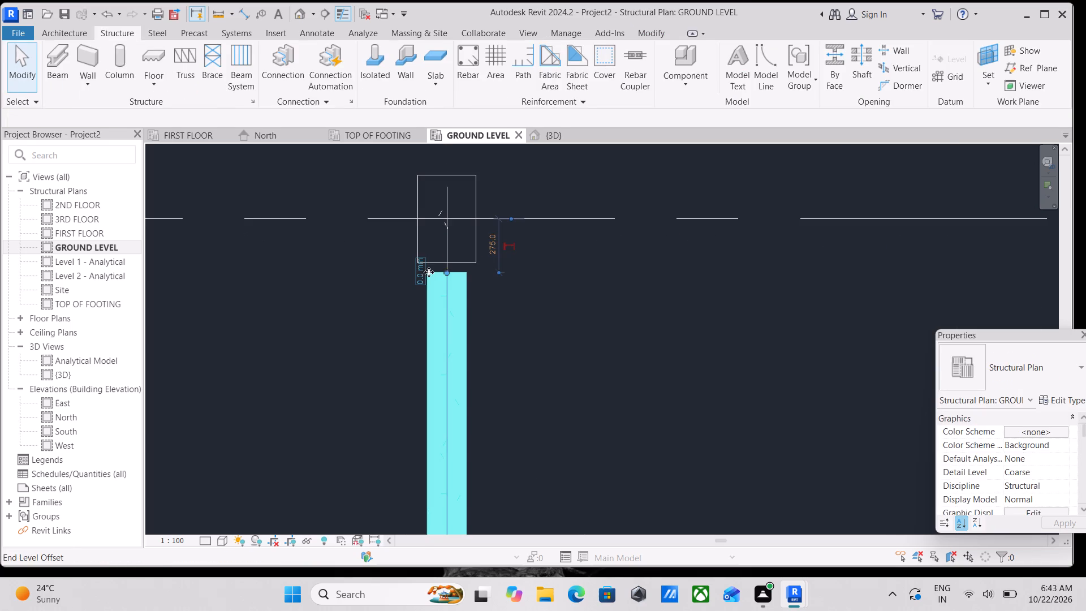
key("Escape")
scroll(456, 280, "up", 3)
key("Escape")
left_click(471, 274)
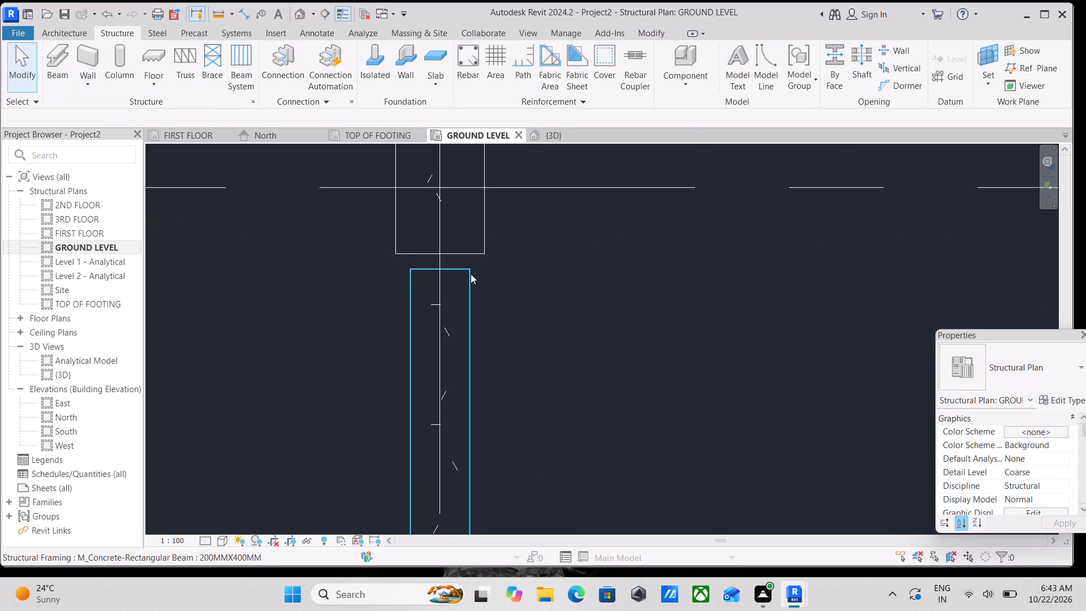
left_click_drag(440, 268, 440, 249)
key("Escape")
Place a 200 x 400 mm beam along grid 3 from the column at grid D to the column at grid C.
scroll(442, 256, "down", 6)
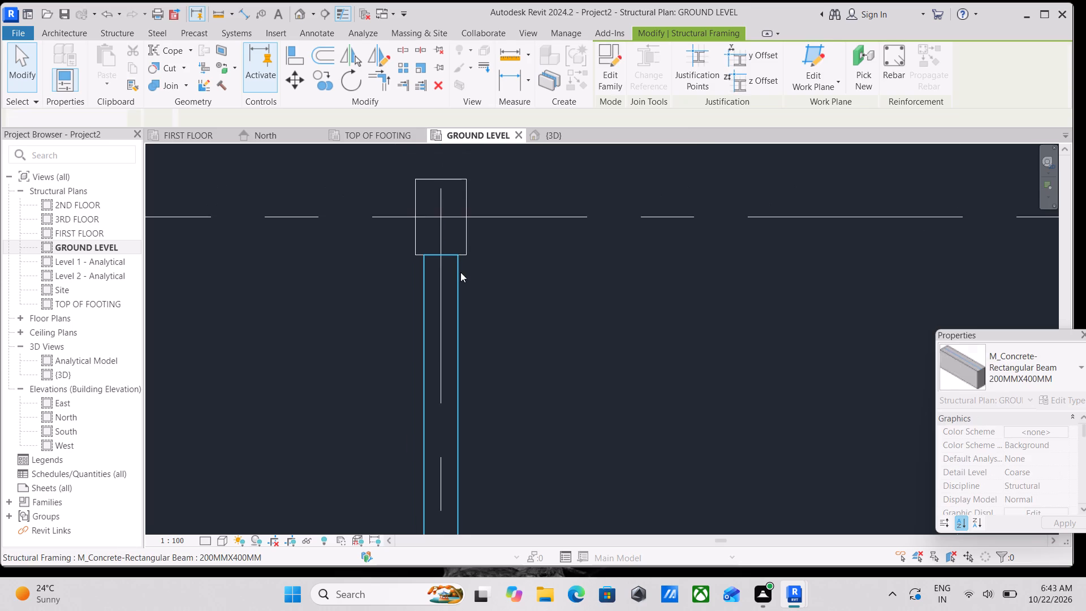
middle_click_drag(460, 272, 484, 358)
scroll(497, 290, "down", 3)
middle_click_drag(499, 296, 533, 413)
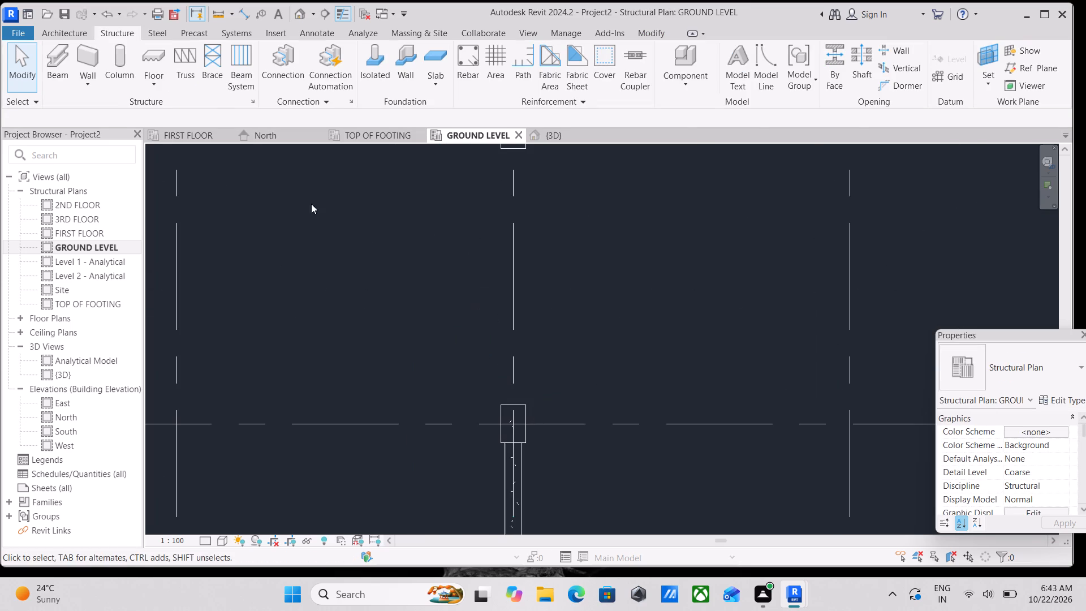
left_click(63, 78)
scroll(533, 393, "down", 5)
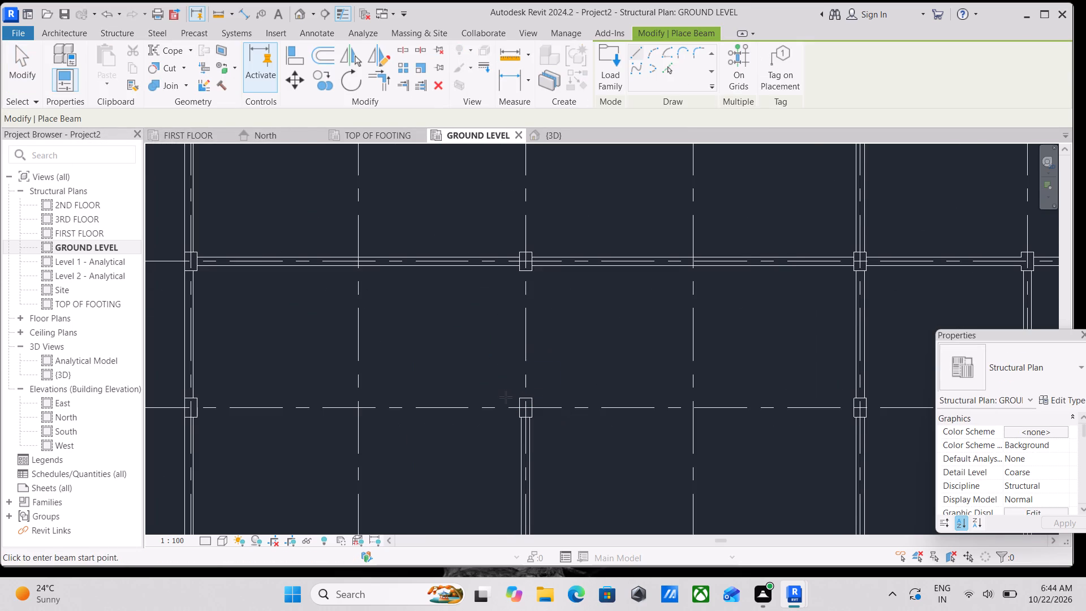
scroll(572, 402, "down", 3)
middle_click_drag(572, 402, 588, 451)
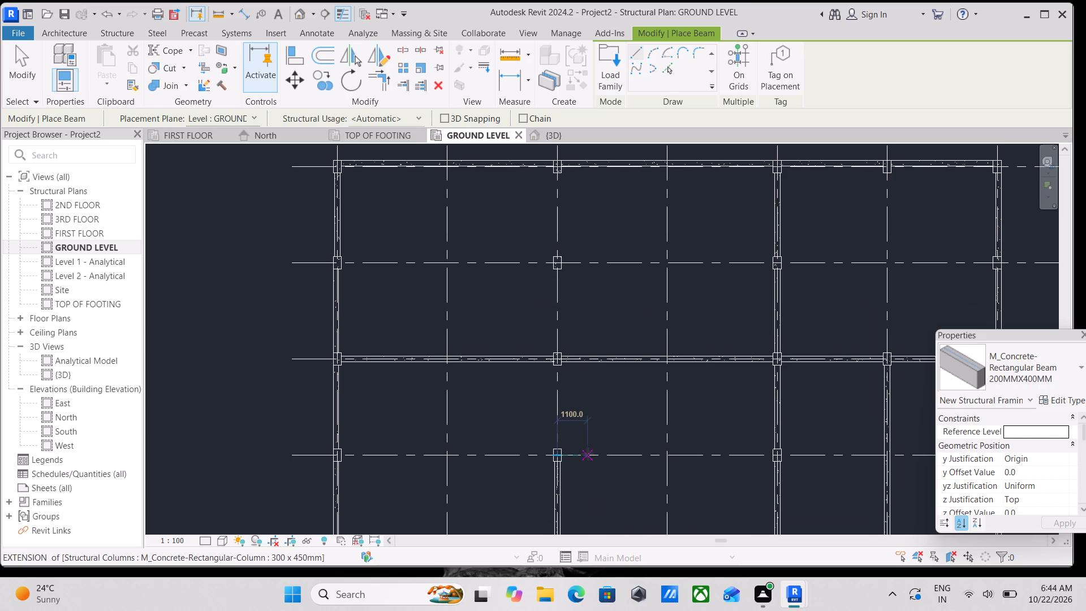
scroll(583, 470, "up", 7)
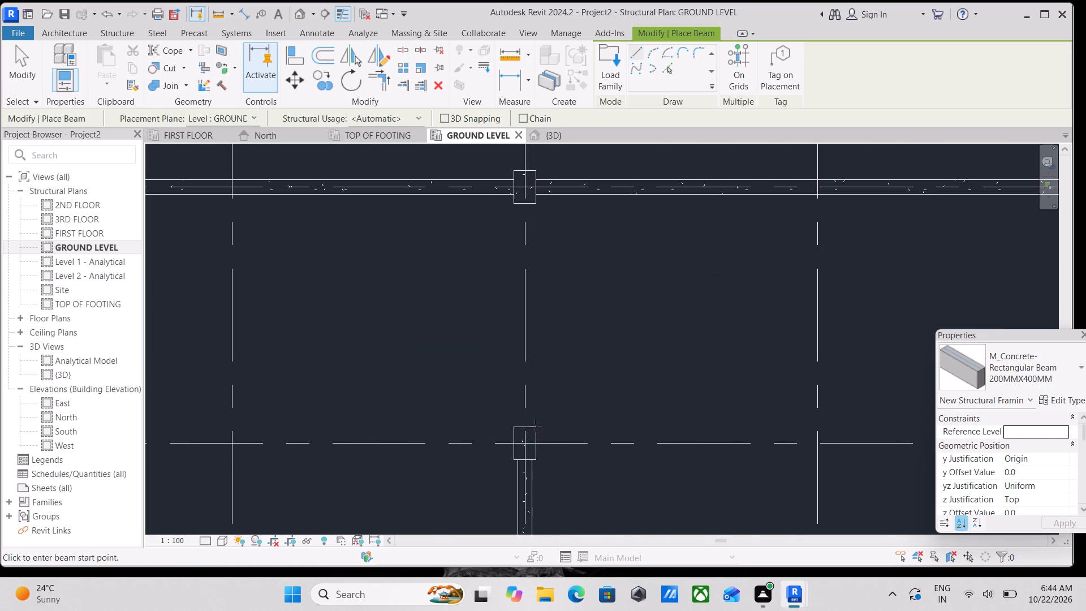
left_click(526, 427)
middle_click_drag(519, 297, 567, 411)
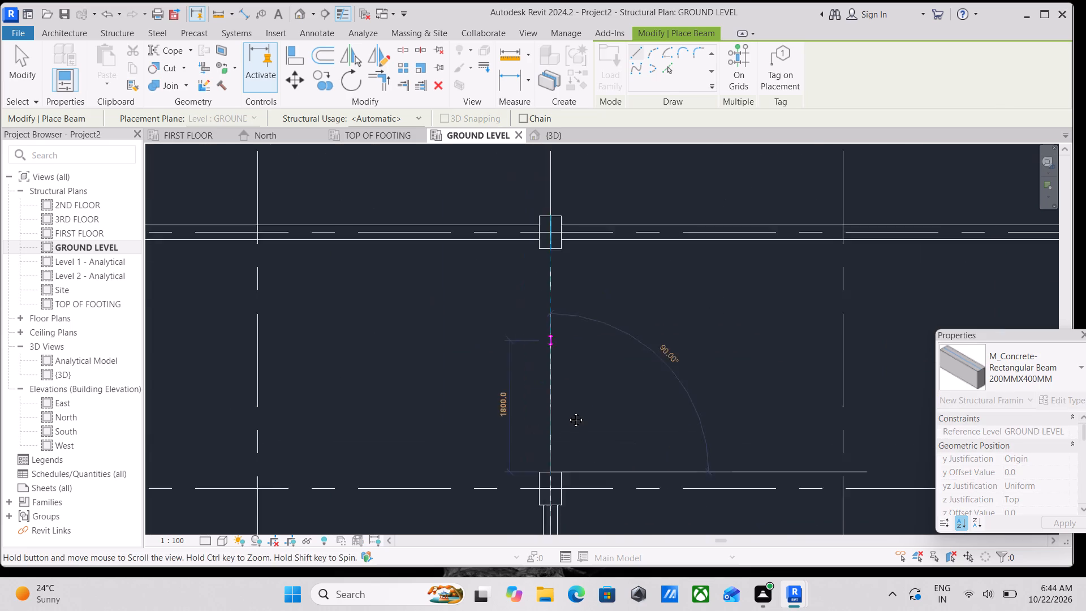
middle_click_drag(567, 411, 570, 416)
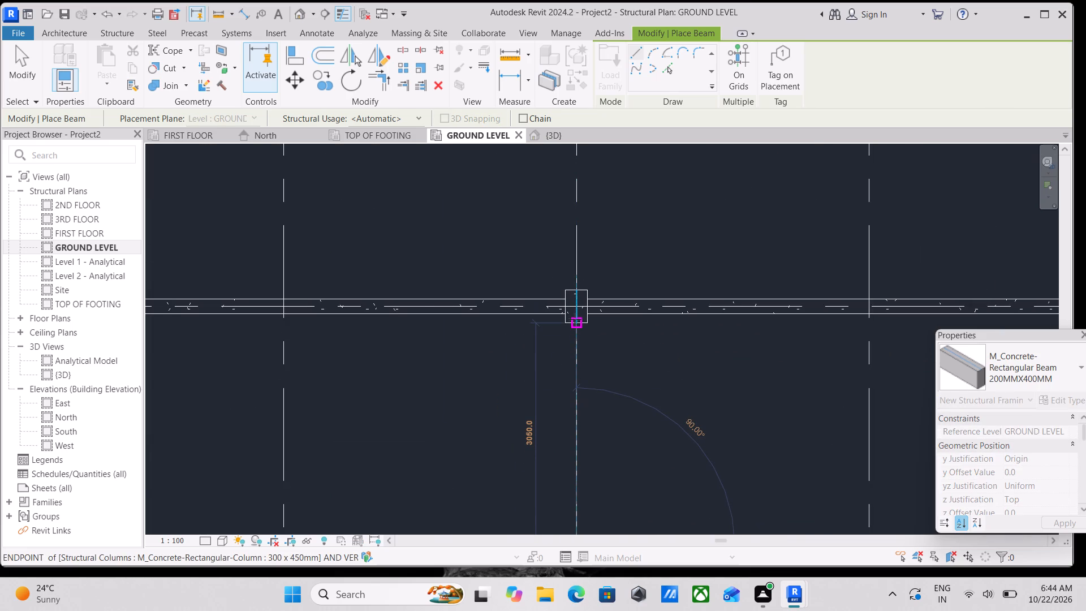
left_click(575, 319)
scroll(575, 319, "down", 6)
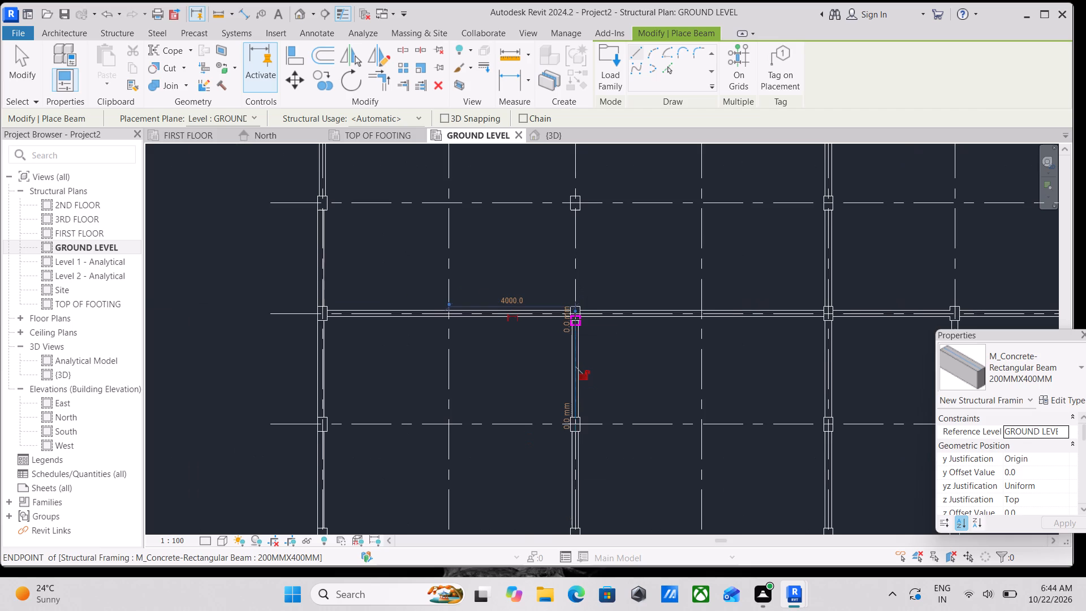
key("Escape")
Place a 200 x 400 mm beam along grid 3 from the column at grid C to the column at grid B.
scroll(578, 331, "down", 2)
middle_click_drag(578, 331, 579, 377)
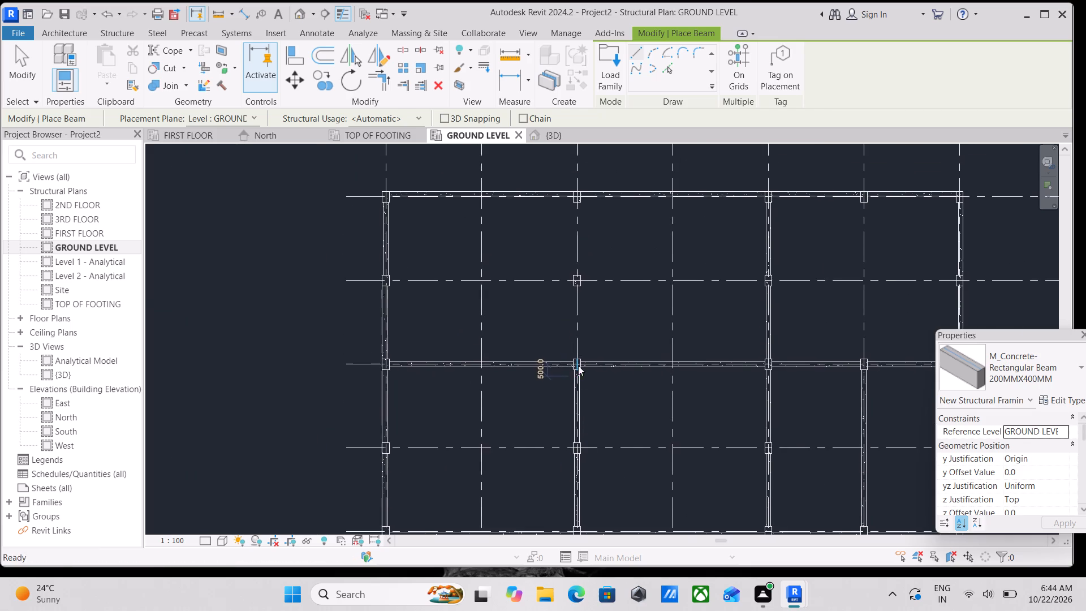
scroll(574, 344, "up", 3)
scroll(600, 322, "down", 2)
scroll(598, 330, "up", 2)
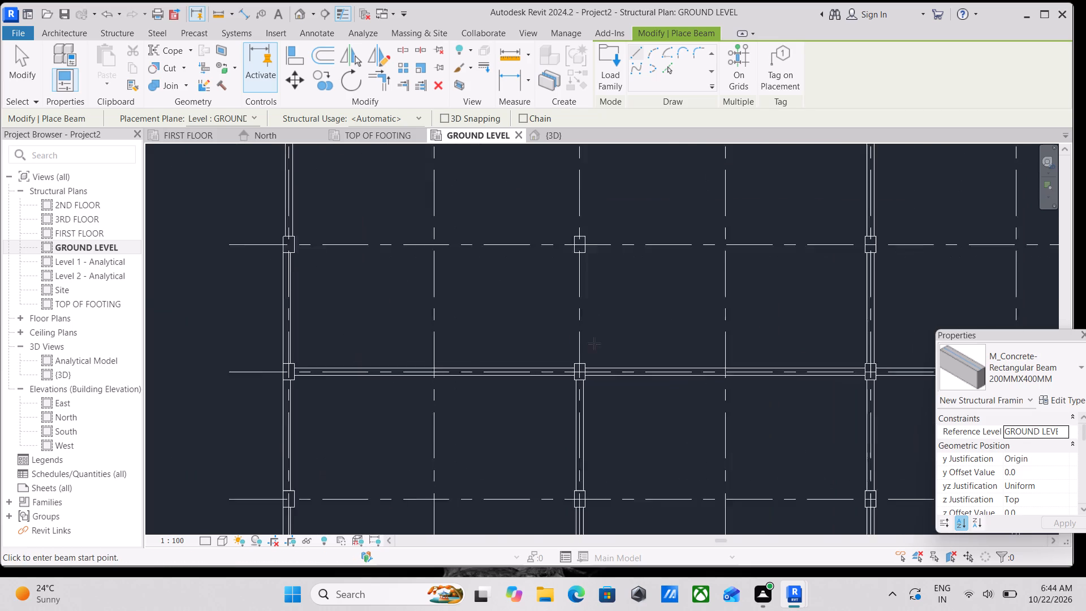
scroll(594, 343, "up", 1)
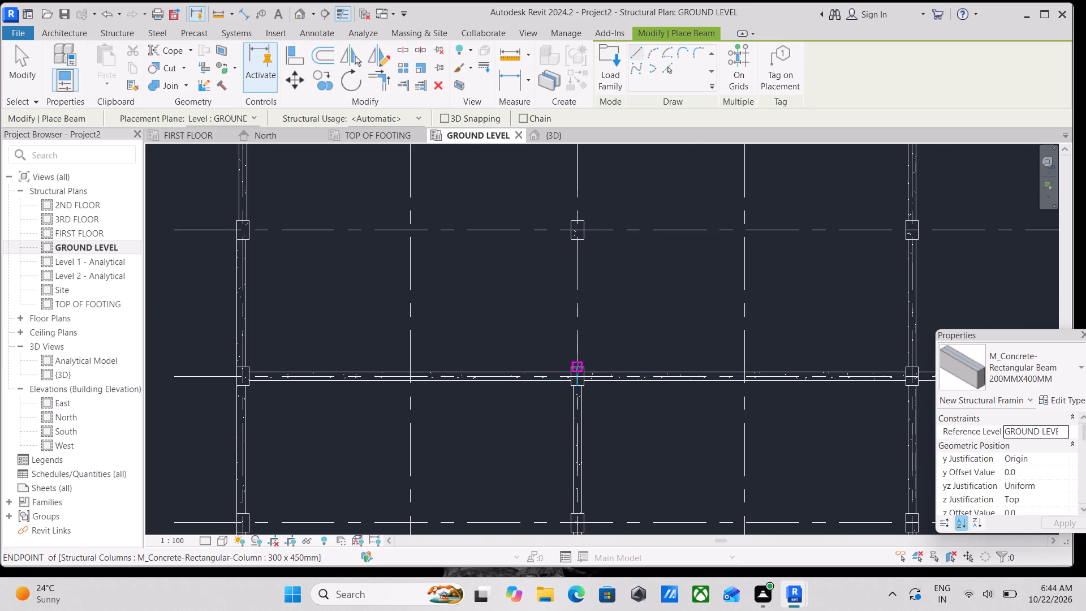
left_click_drag(590, 355, 593, 360)
key("Escape")
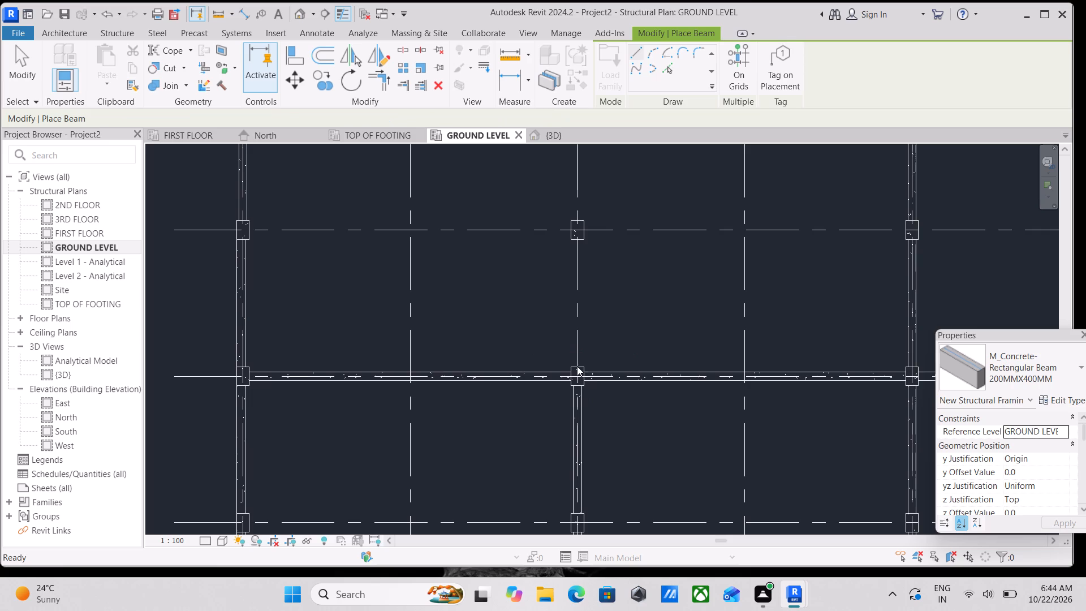
scroll(574, 362, "up", 6)
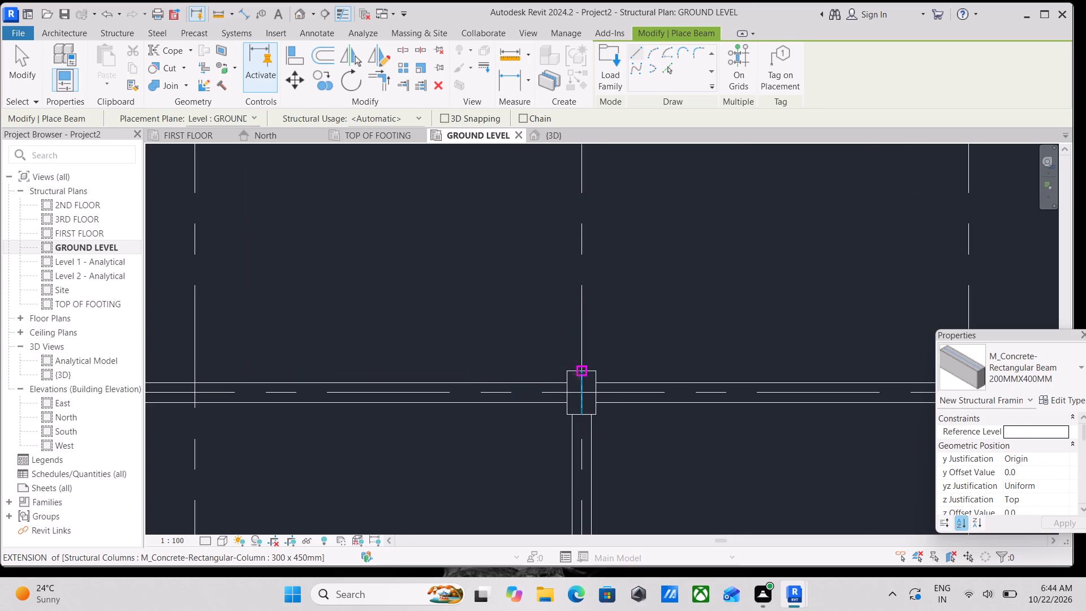
left_click(580, 374)
scroll(574, 279, "down", 1)
middle_click_drag(574, 279, 592, 458)
scroll(591, 428, "up", 1)
scroll(592, 324, "down", 1)
middle_click_drag(595, 332, 623, 393)
left_click(627, 325)
key("Escape")
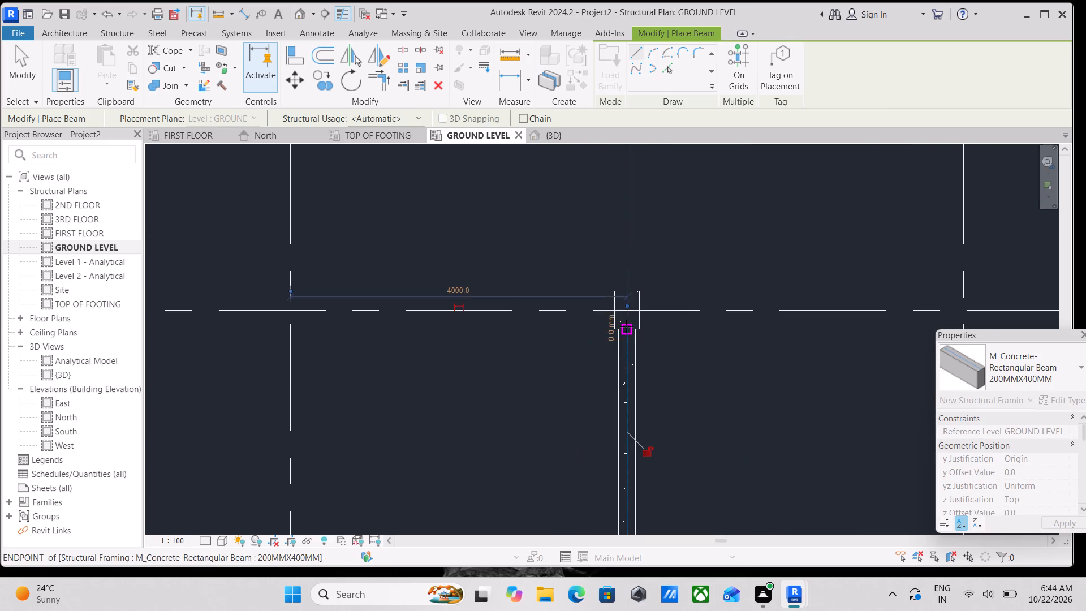
Place a 200 x 400 mm beam along grid 3 from the column at grid B to the column at grid A.
left_click(628, 294)
scroll(626, 241, "down", 1)
middle_click_drag(626, 241, 622, 399)
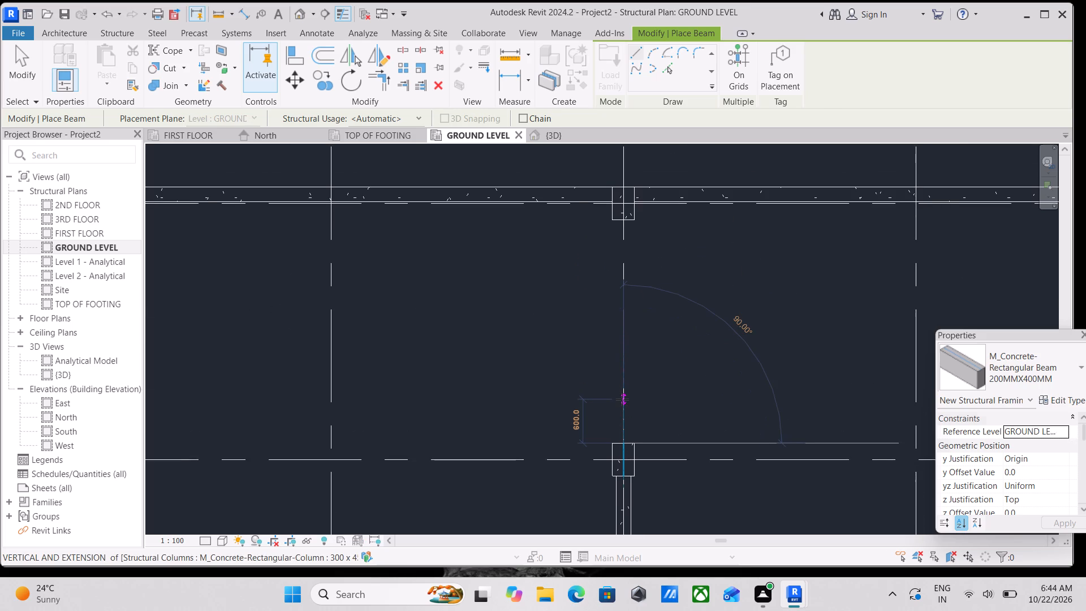
scroll(622, 399, "down", 1)
middle_click_drag(622, 401, 625, 480)
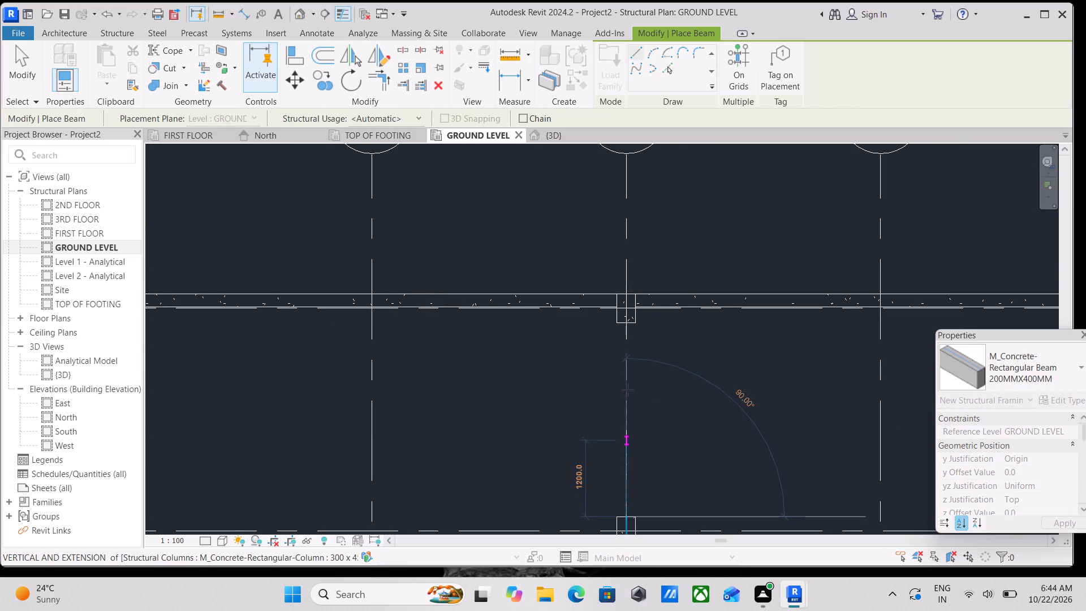
left_click(626, 321)
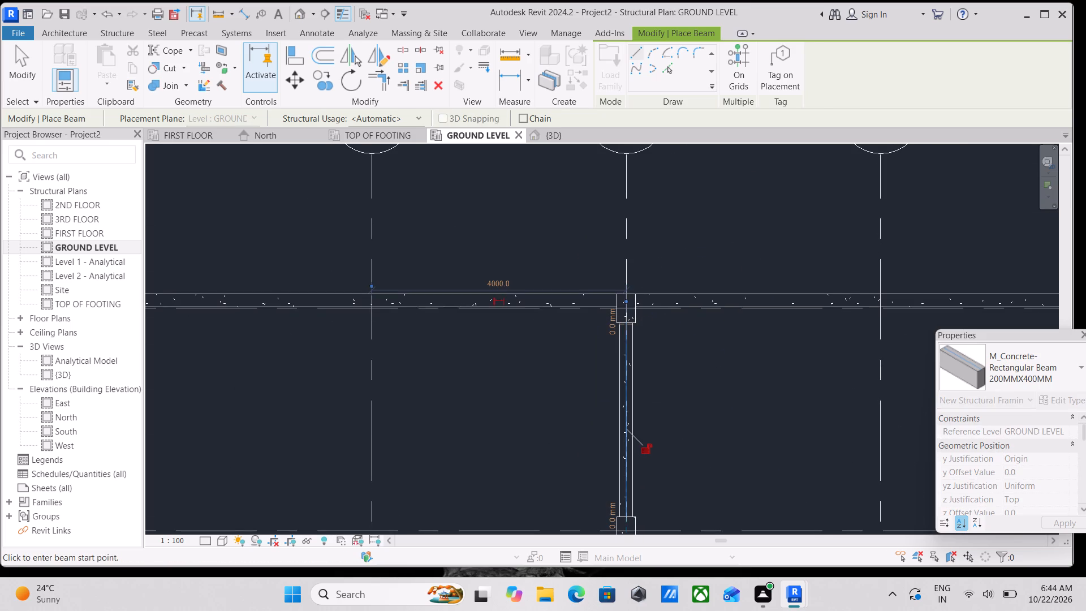
key("Escape")
Place a 200 x 400 mm beam along grid D from the column at grid 1 to the column at grid 3.
scroll(533, 380, "down", 5)
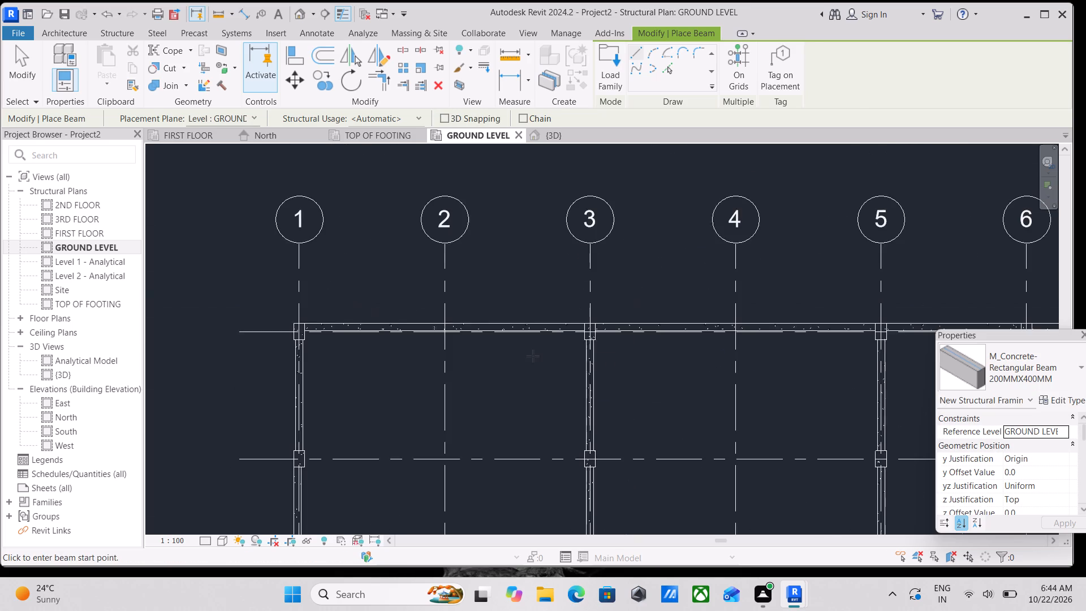
middle_click_drag(533, 356, 526, 326)
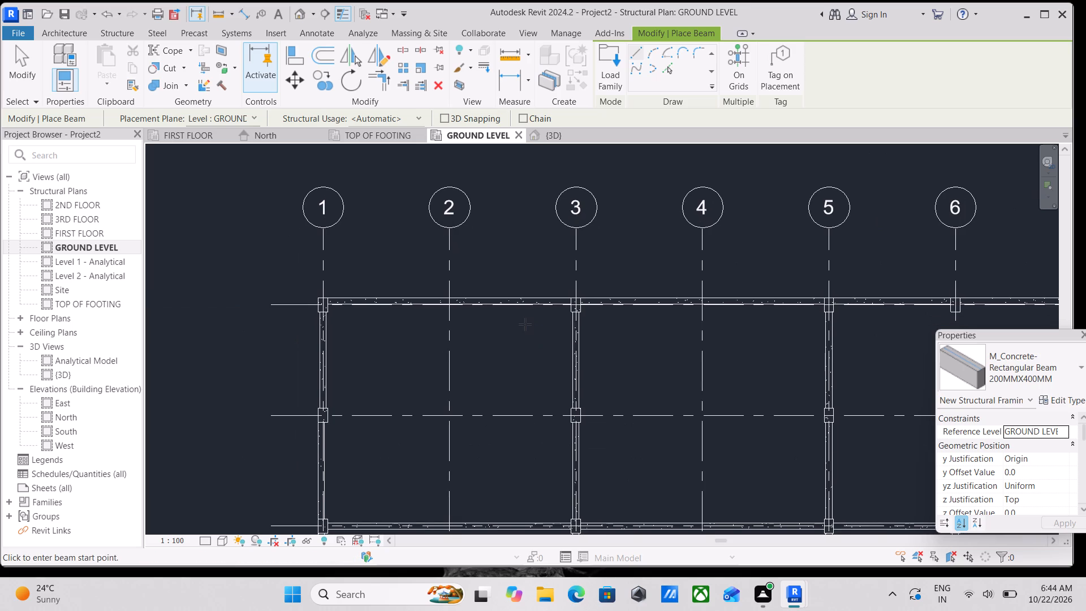
scroll(525, 324, "down", 2)
scroll(500, 383, "down", 2)
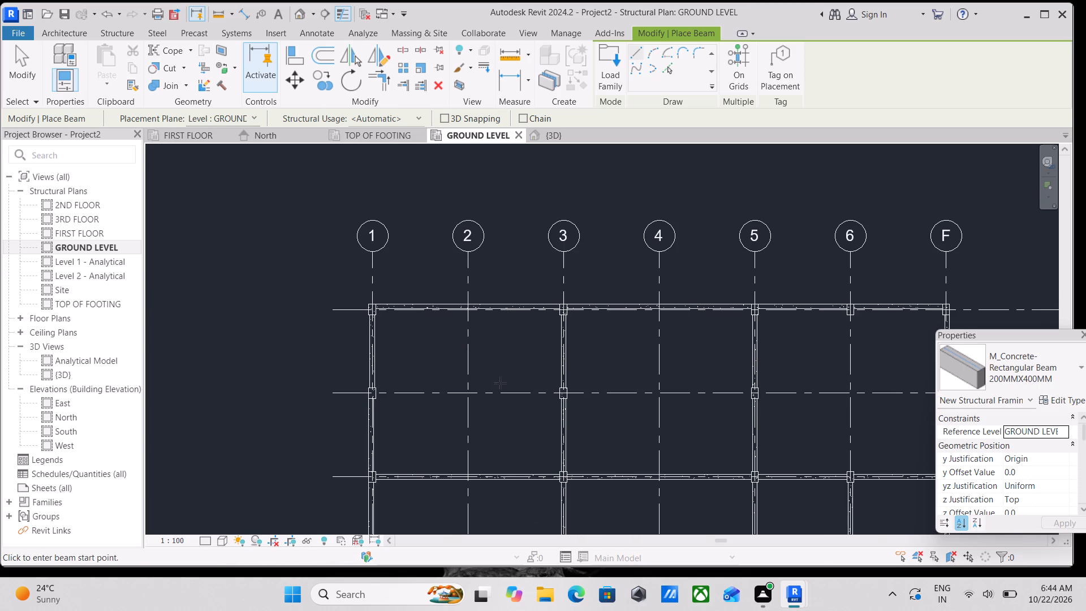
scroll(500, 383, "down", 2)
scroll(590, 394, "down", 1)
middle_click_drag(588, 393, 444, 298)
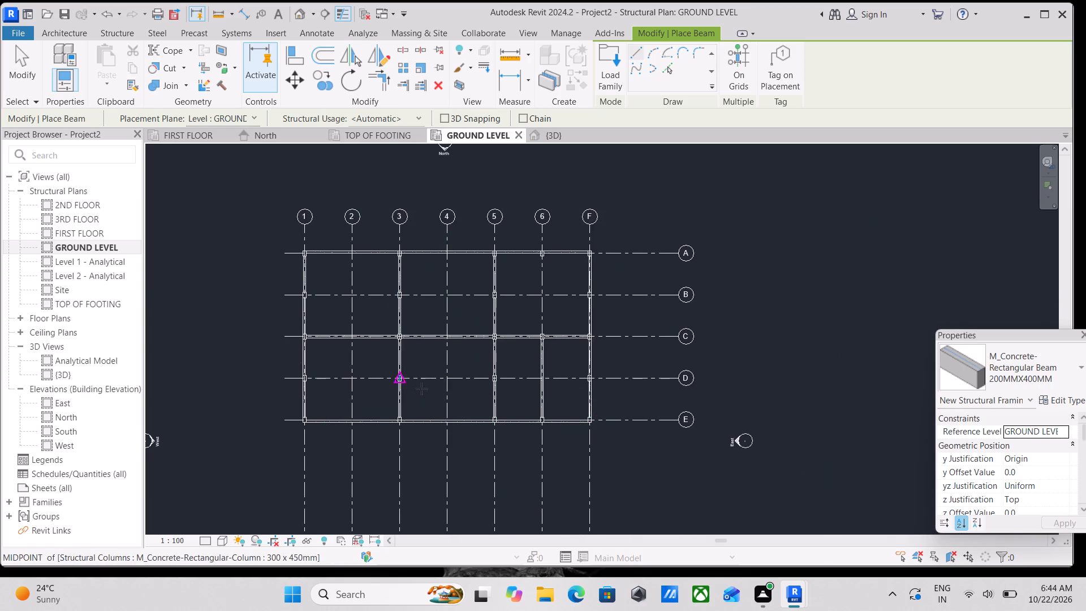
scroll(482, 413, "up", 4)
middle_click_drag(261, 385, 271, 390)
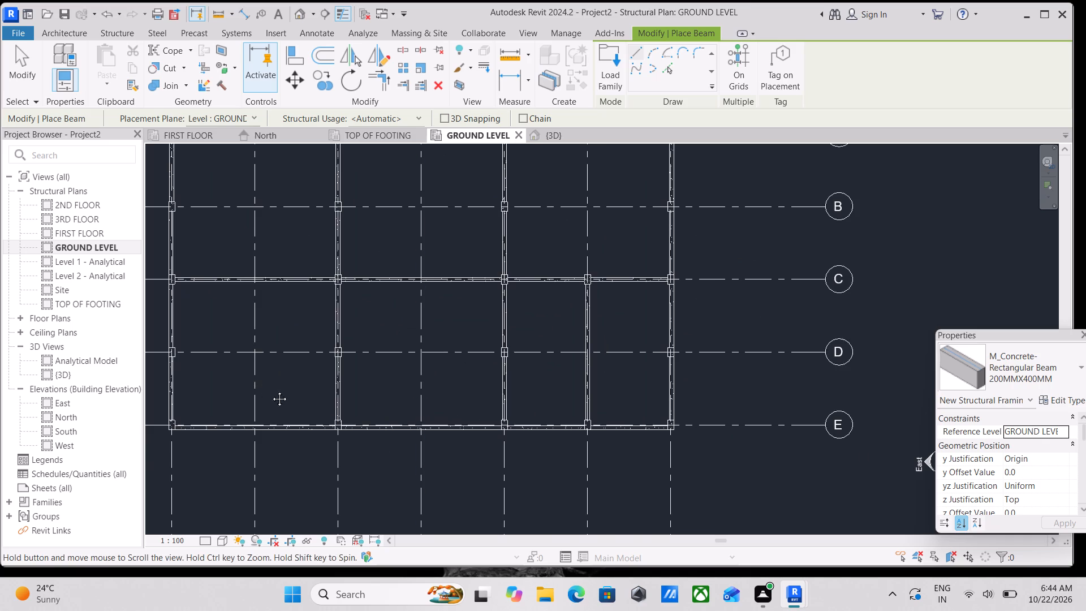
middle_click_drag(271, 390, 497, 475)
scroll(417, 445, "up", 6)
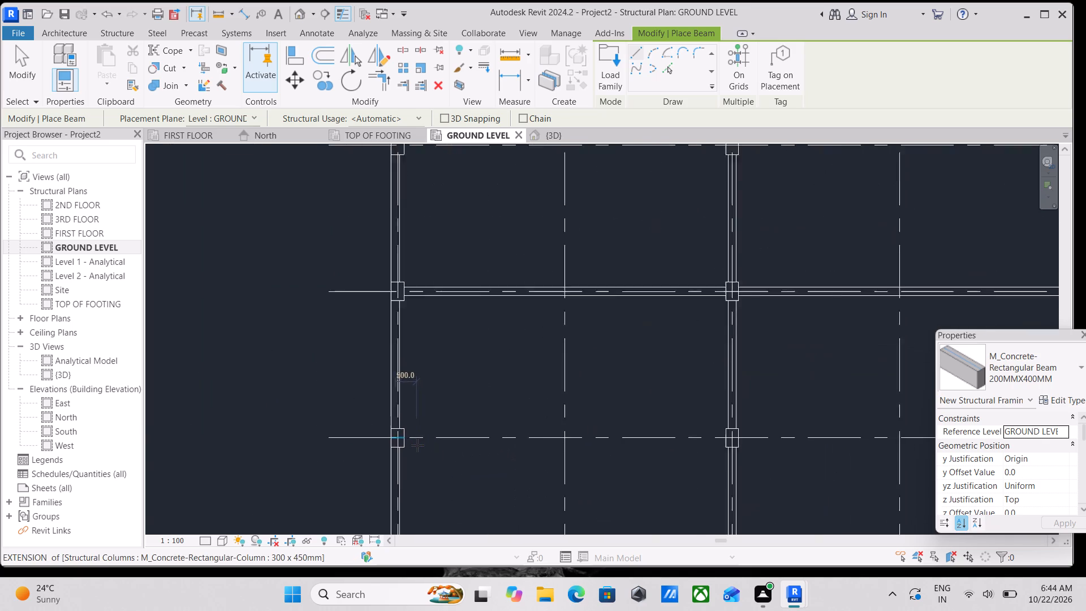
scroll(417, 445, "up", 3)
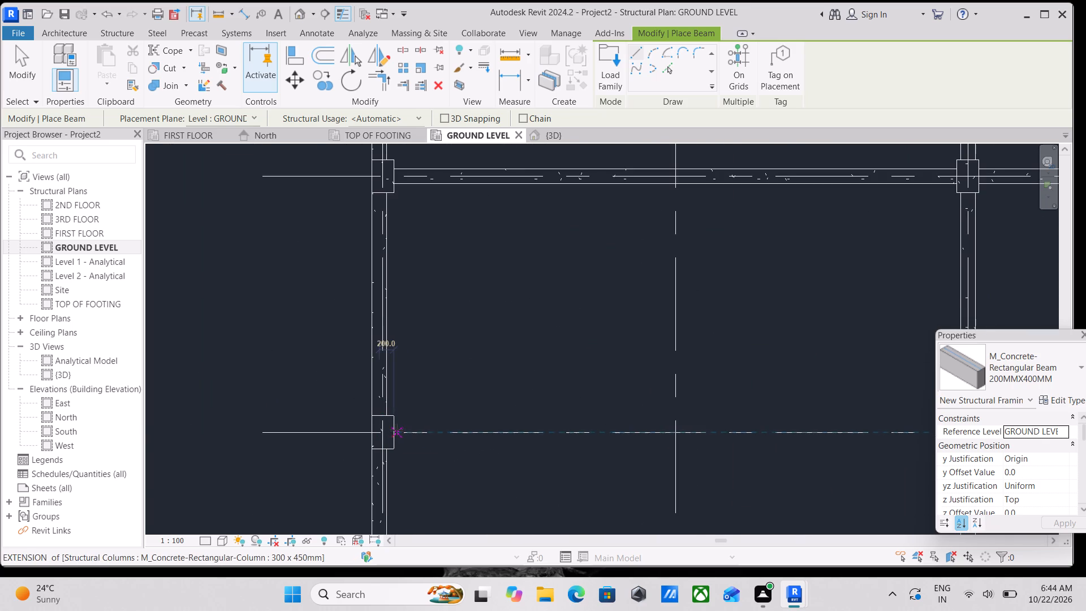
left_click(397, 432)
middle_click_drag(547, 432, 370, 425)
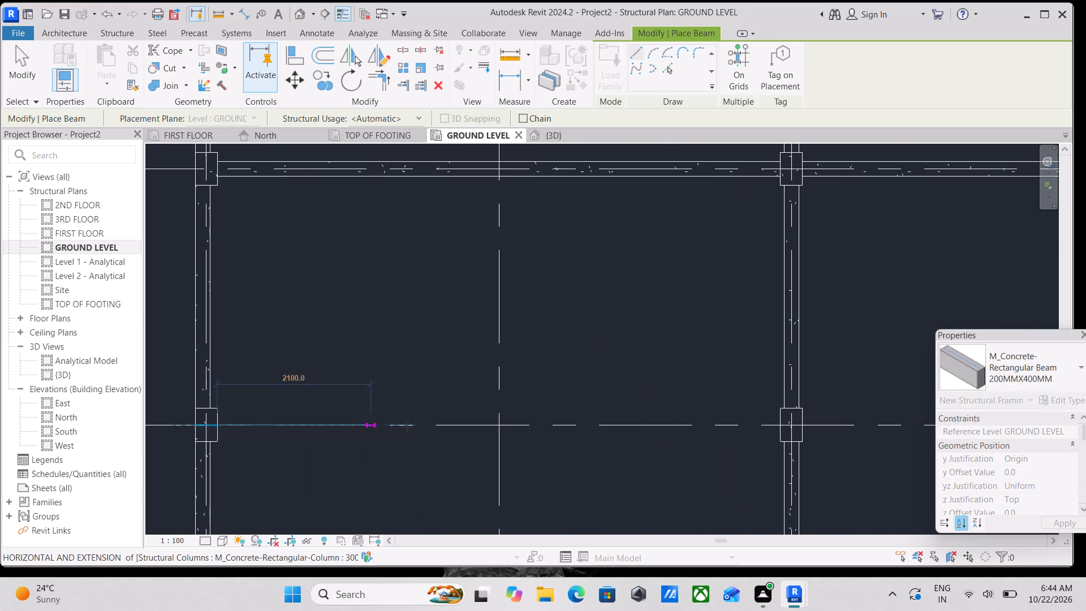
left_click(783, 427)
Place a 200 x 400 mm beam along grid D from the column at grid 3 to the column at grid 5.
scroll(838, 432, "down", 2)
middle_click_drag(818, 430, 595, 421)
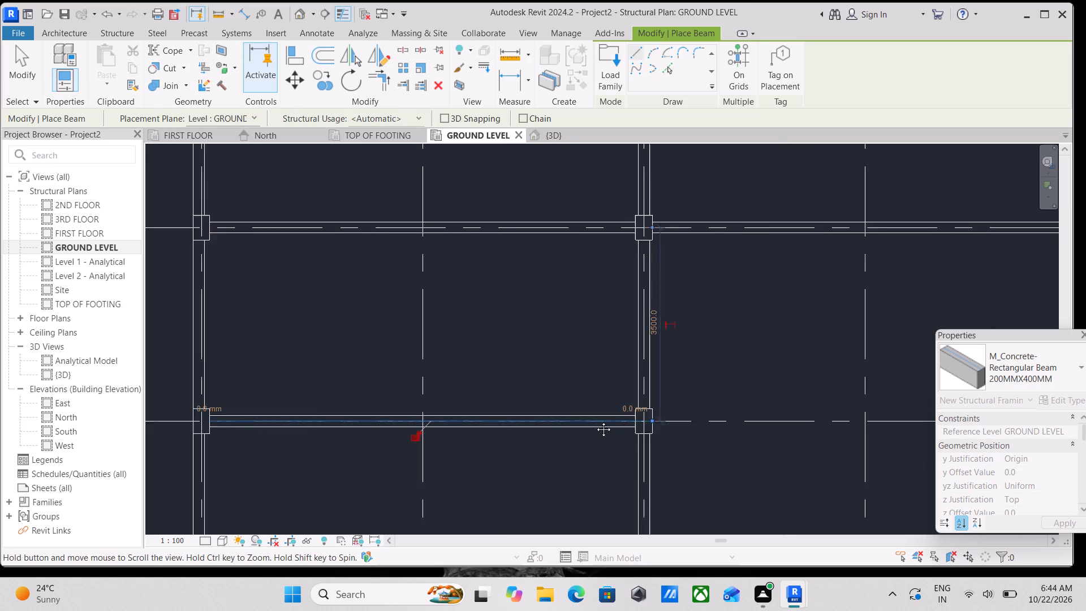
middle_click_drag(595, 421, 593, 421)
scroll(592, 421, "up", 6)
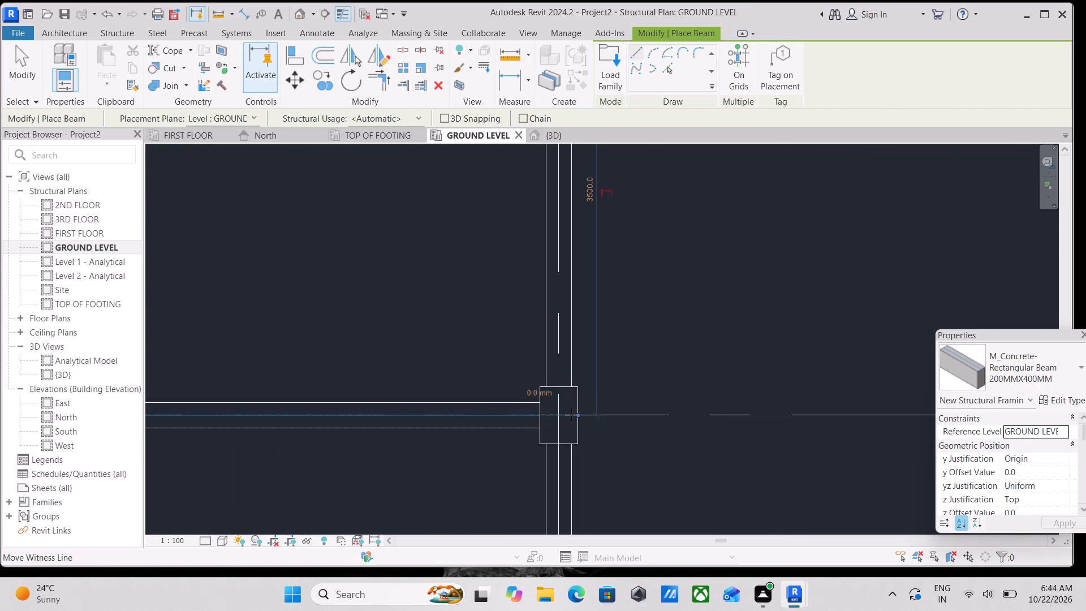
scroll(581, 419, "up", 7)
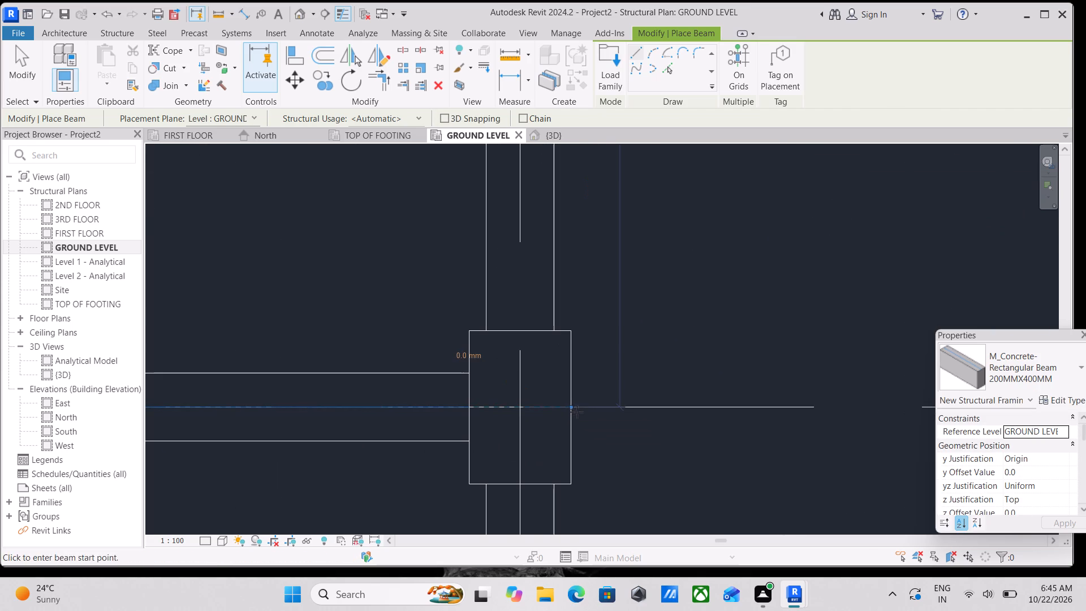
left_click(570, 405)
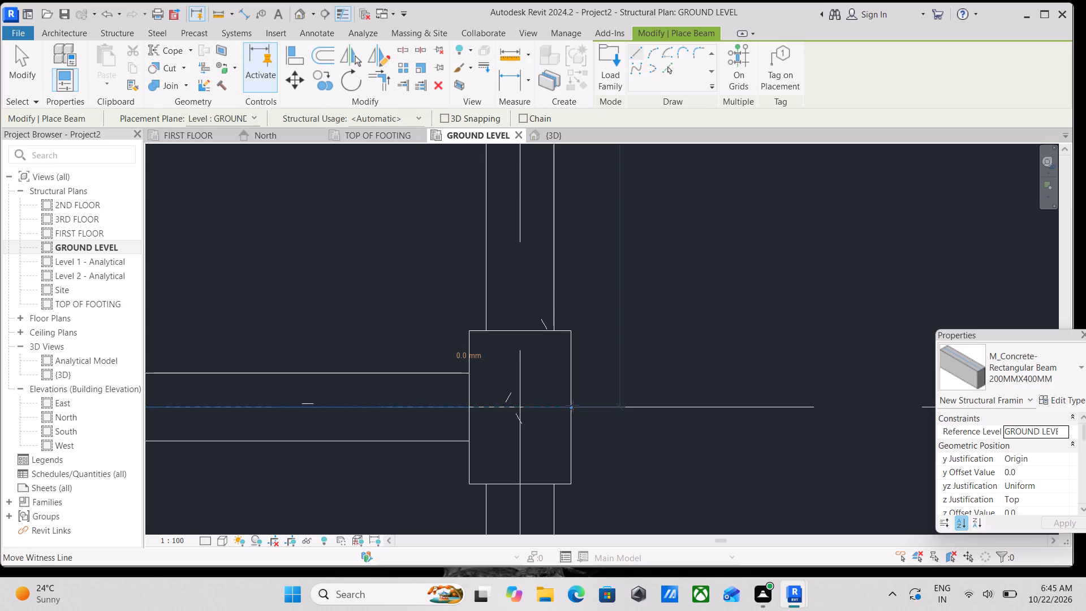
scroll(573, 407, "down", 11)
key("Escape")
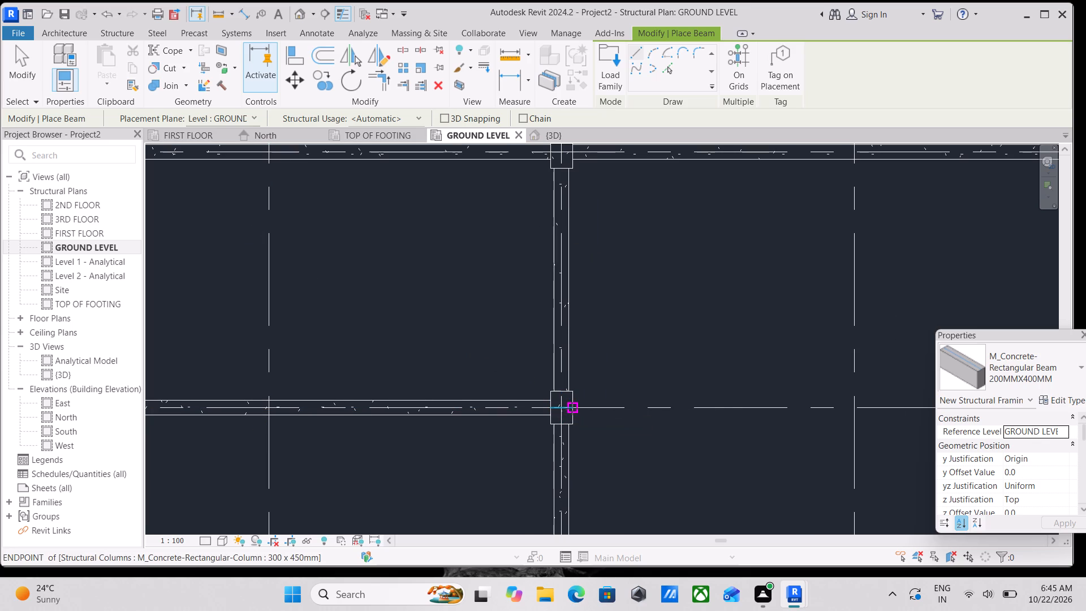
left_click(572, 408)
scroll(778, 411, "down", 1)
middle_click_drag(775, 411, 337, 372)
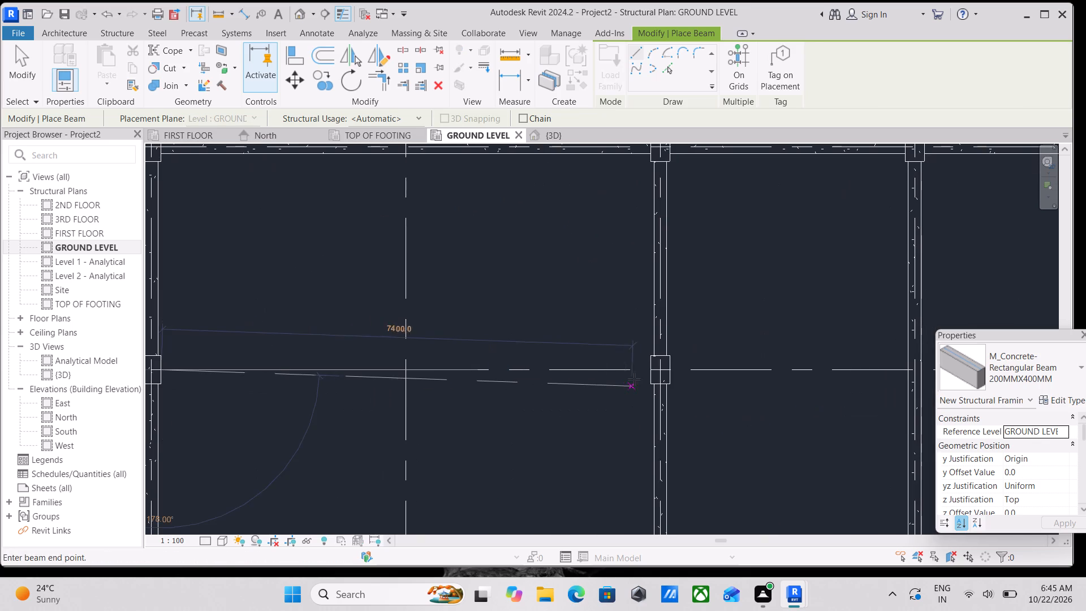
left_click(653, 368)
key("Escape")
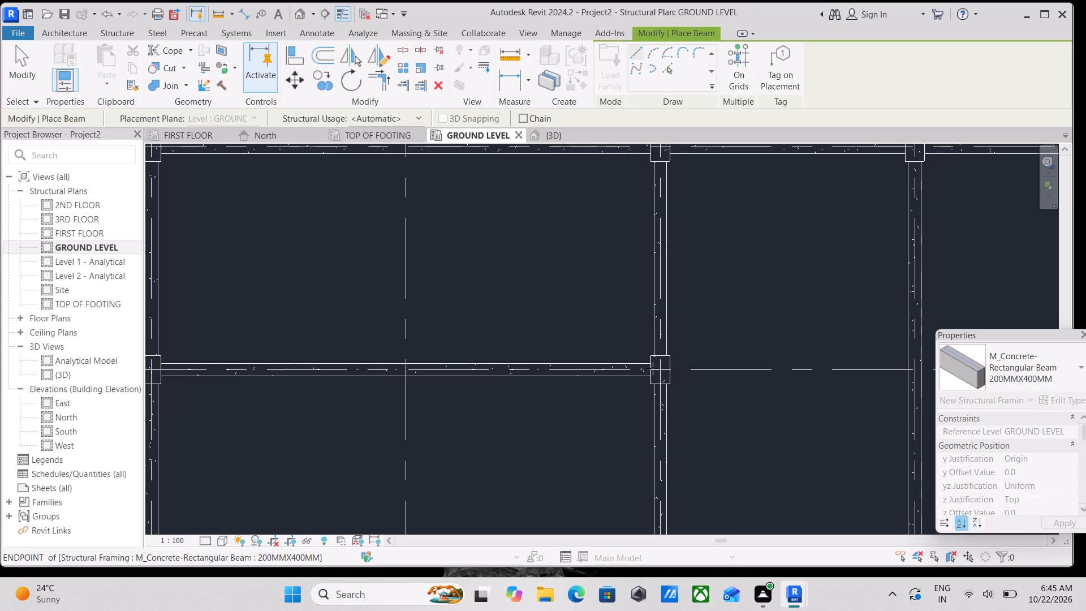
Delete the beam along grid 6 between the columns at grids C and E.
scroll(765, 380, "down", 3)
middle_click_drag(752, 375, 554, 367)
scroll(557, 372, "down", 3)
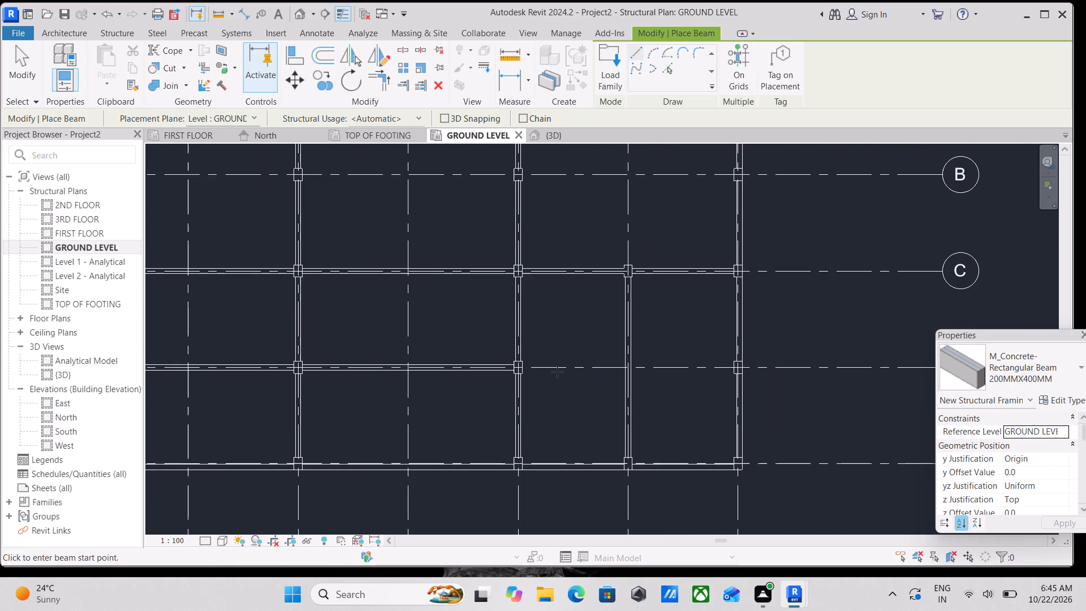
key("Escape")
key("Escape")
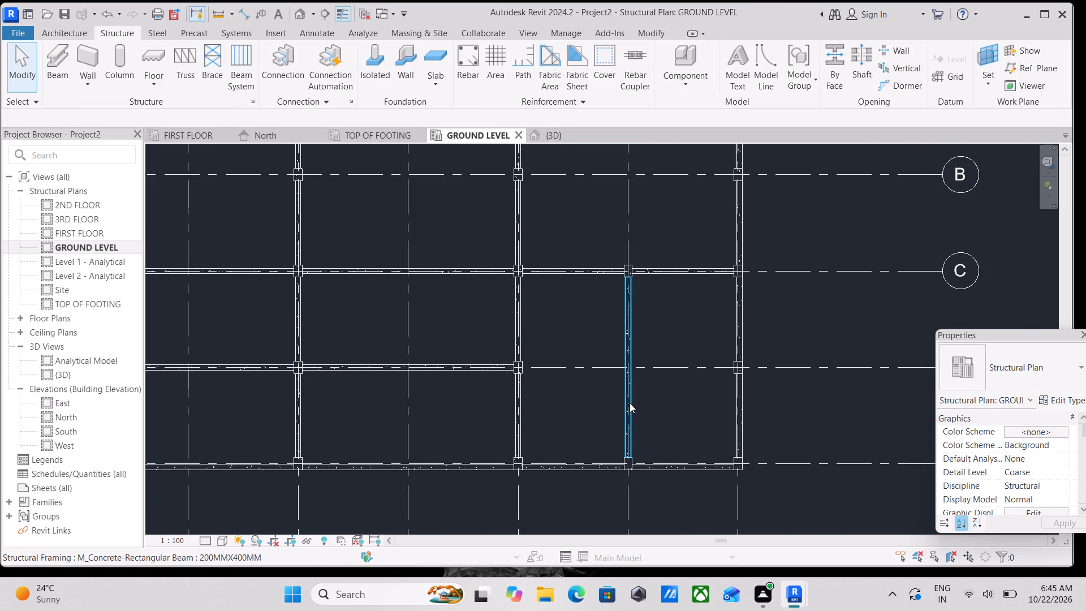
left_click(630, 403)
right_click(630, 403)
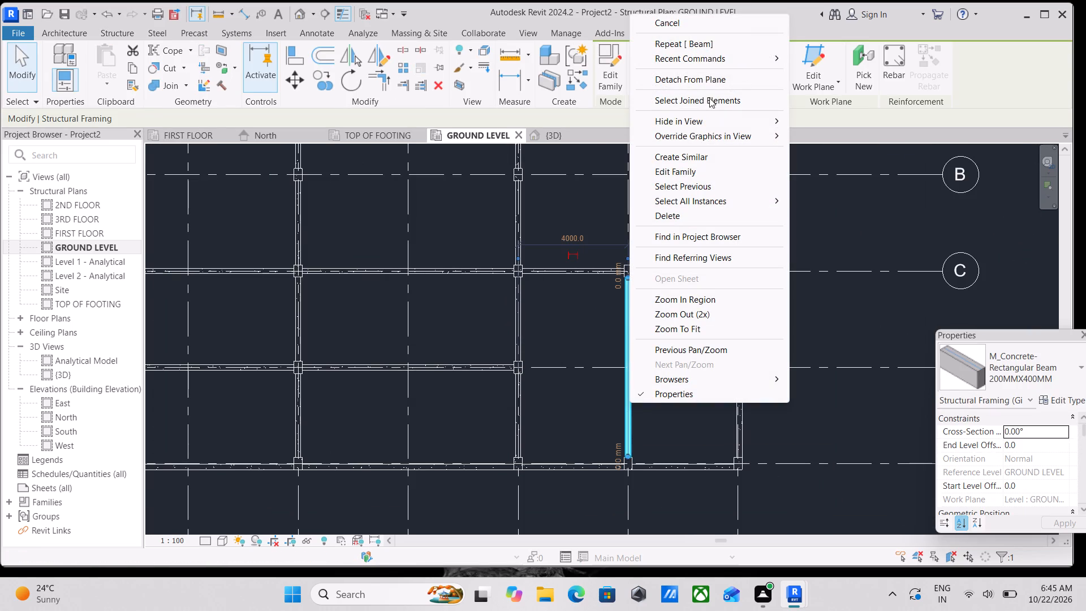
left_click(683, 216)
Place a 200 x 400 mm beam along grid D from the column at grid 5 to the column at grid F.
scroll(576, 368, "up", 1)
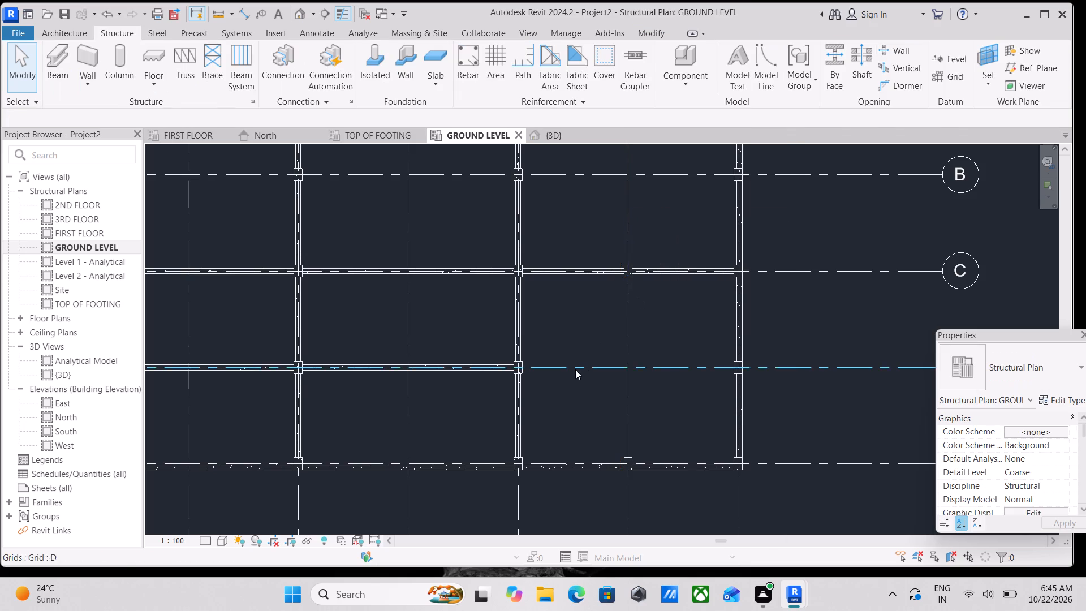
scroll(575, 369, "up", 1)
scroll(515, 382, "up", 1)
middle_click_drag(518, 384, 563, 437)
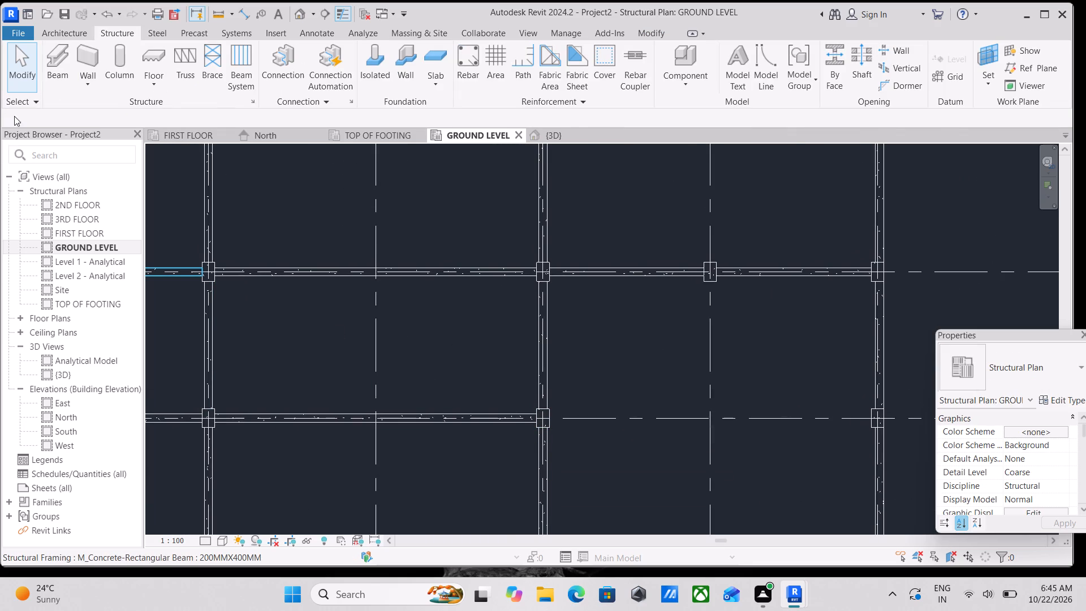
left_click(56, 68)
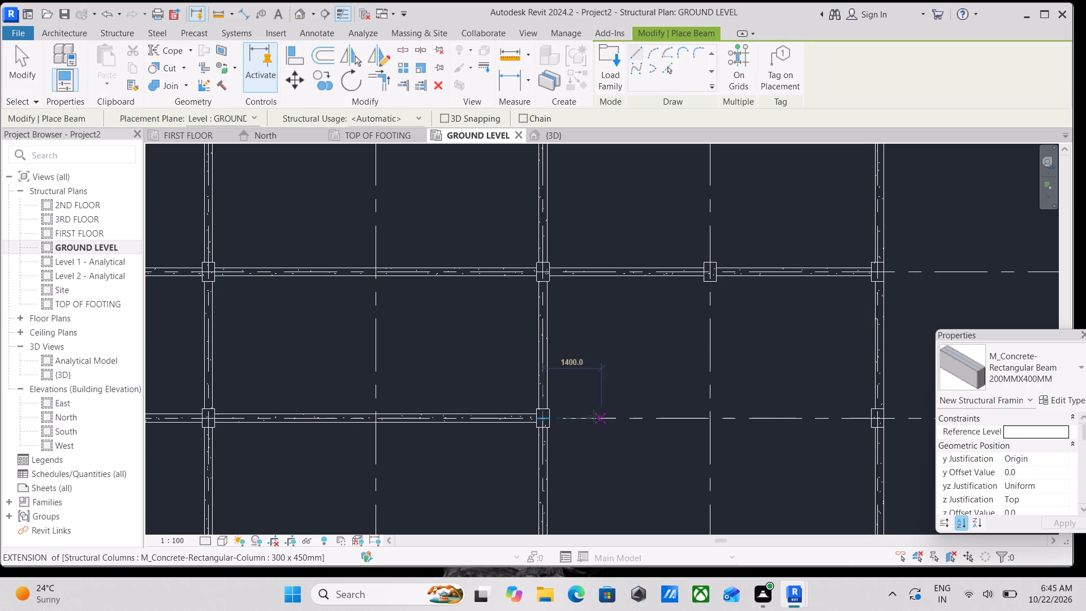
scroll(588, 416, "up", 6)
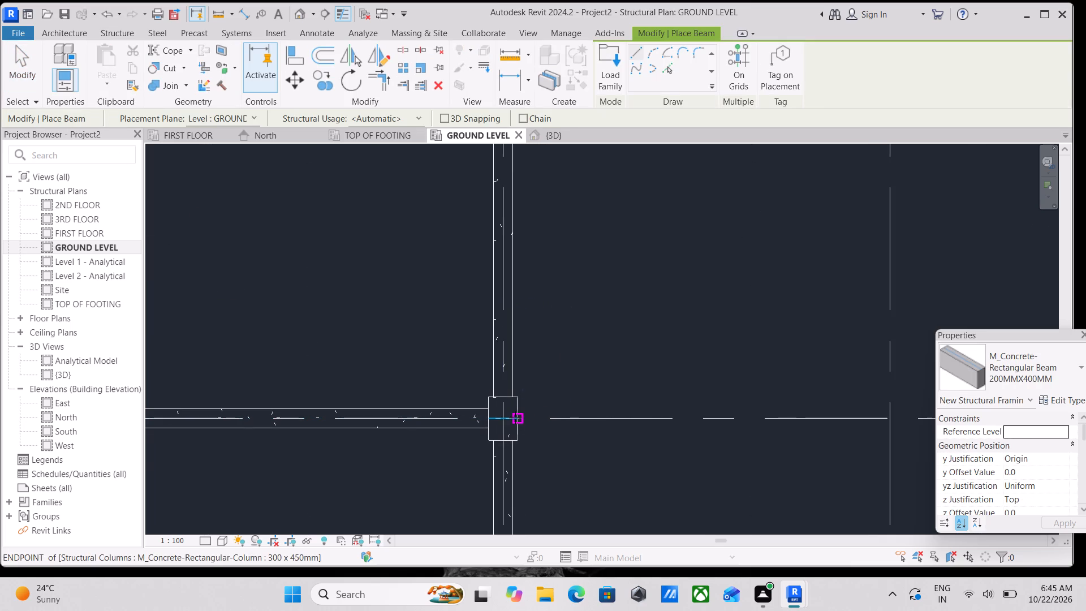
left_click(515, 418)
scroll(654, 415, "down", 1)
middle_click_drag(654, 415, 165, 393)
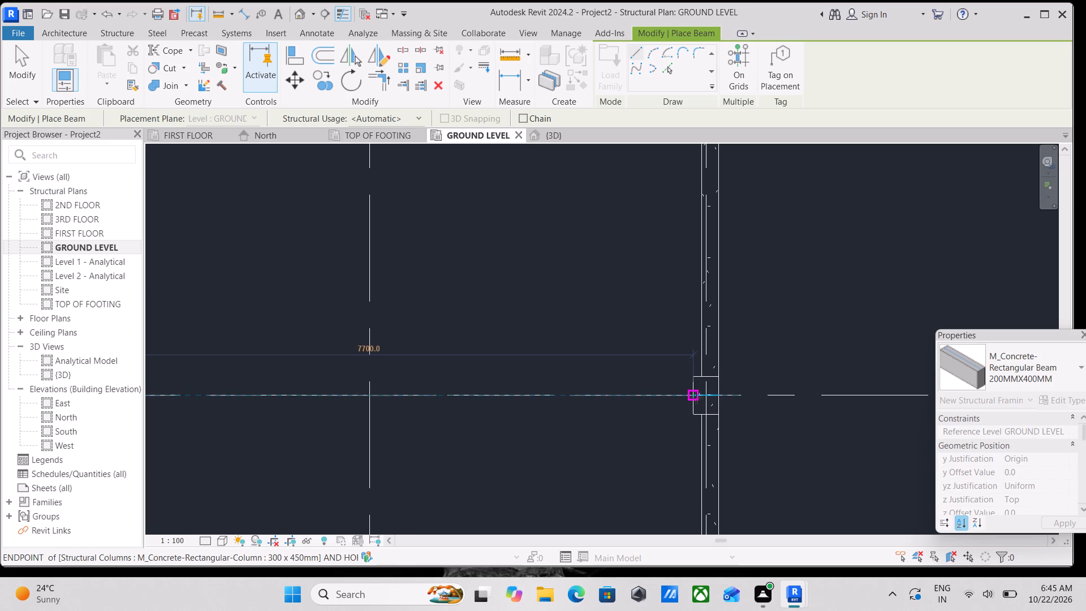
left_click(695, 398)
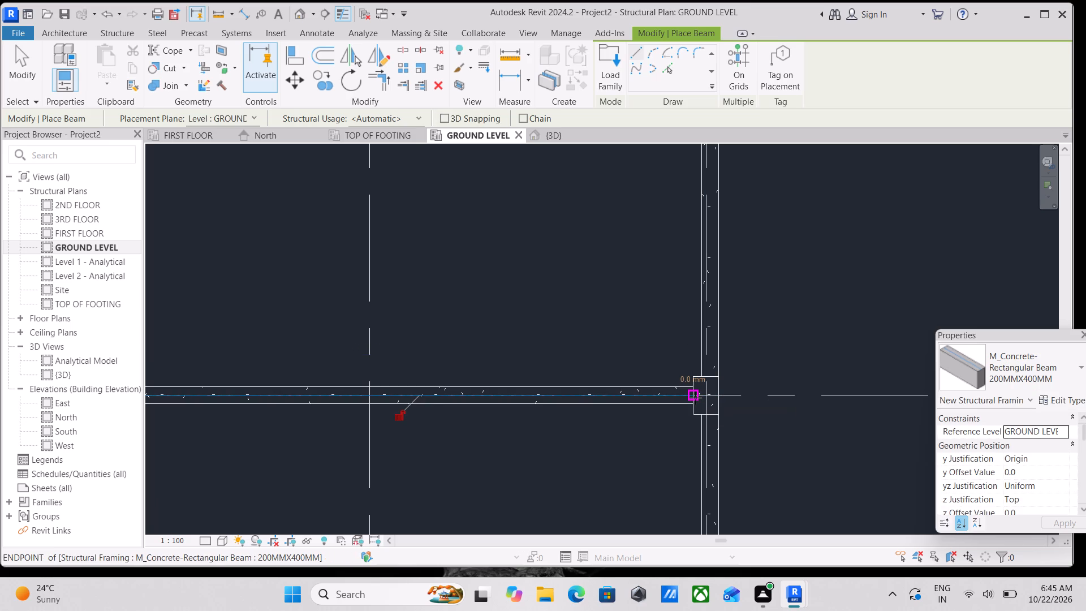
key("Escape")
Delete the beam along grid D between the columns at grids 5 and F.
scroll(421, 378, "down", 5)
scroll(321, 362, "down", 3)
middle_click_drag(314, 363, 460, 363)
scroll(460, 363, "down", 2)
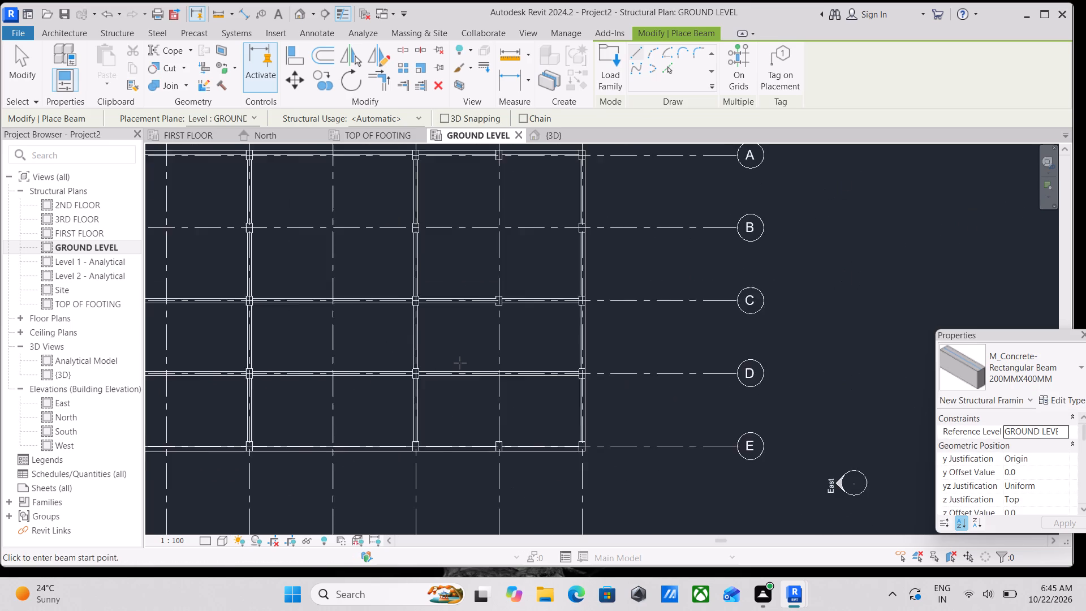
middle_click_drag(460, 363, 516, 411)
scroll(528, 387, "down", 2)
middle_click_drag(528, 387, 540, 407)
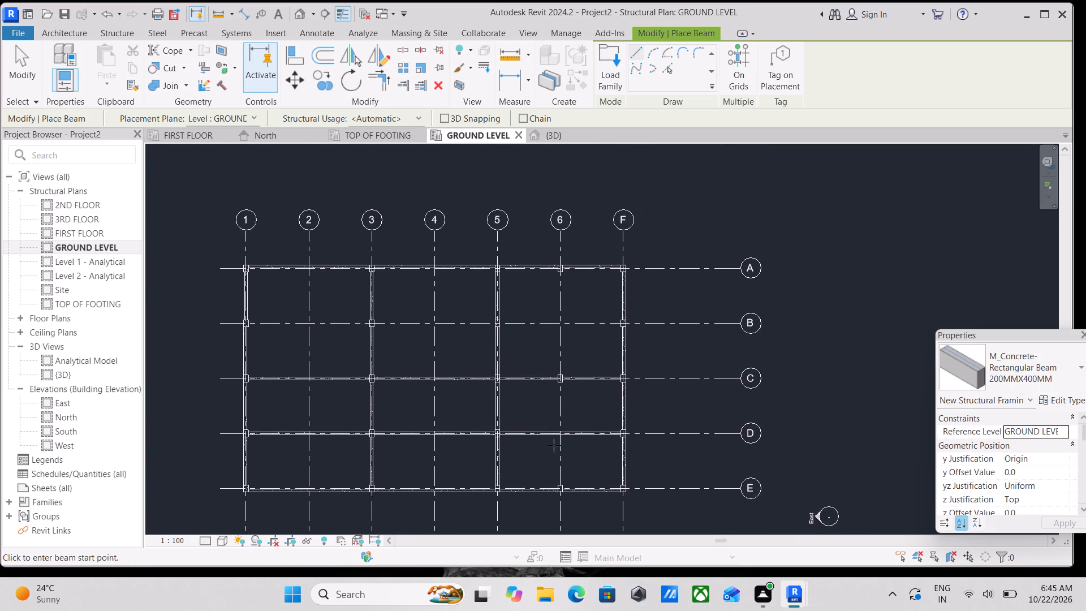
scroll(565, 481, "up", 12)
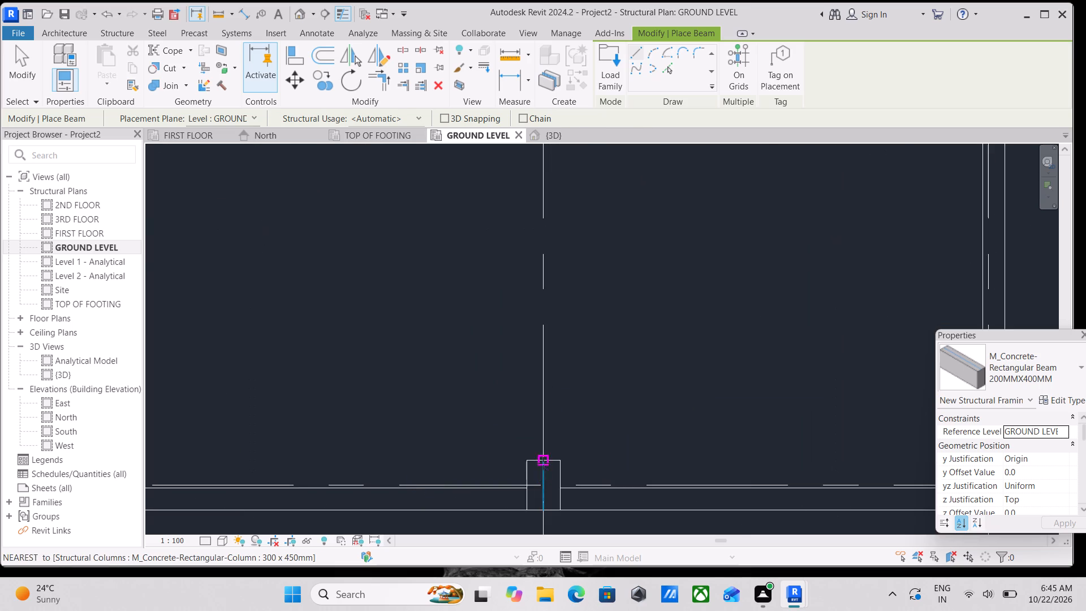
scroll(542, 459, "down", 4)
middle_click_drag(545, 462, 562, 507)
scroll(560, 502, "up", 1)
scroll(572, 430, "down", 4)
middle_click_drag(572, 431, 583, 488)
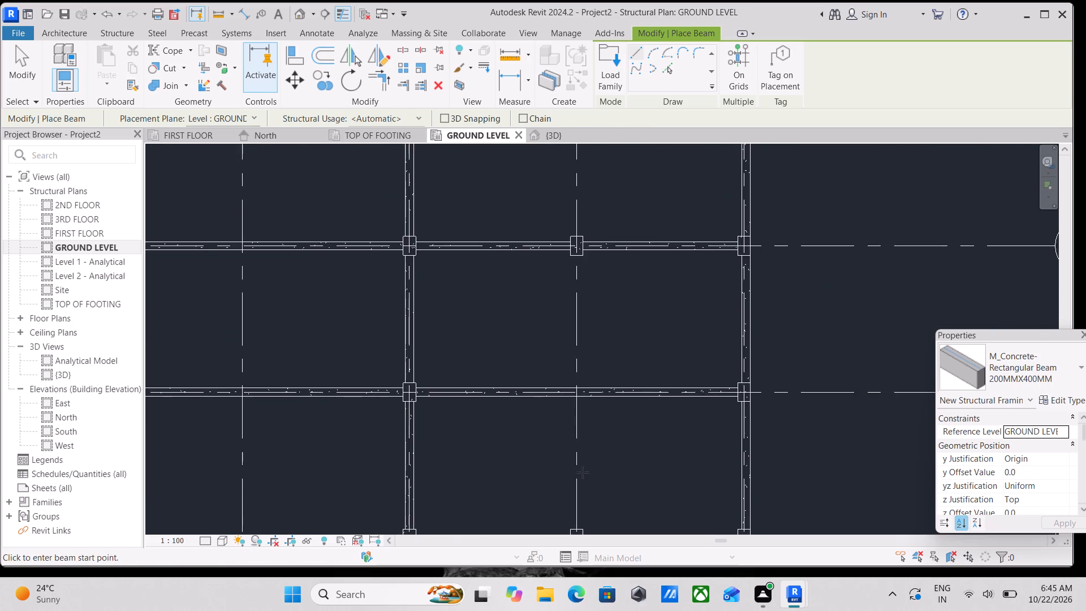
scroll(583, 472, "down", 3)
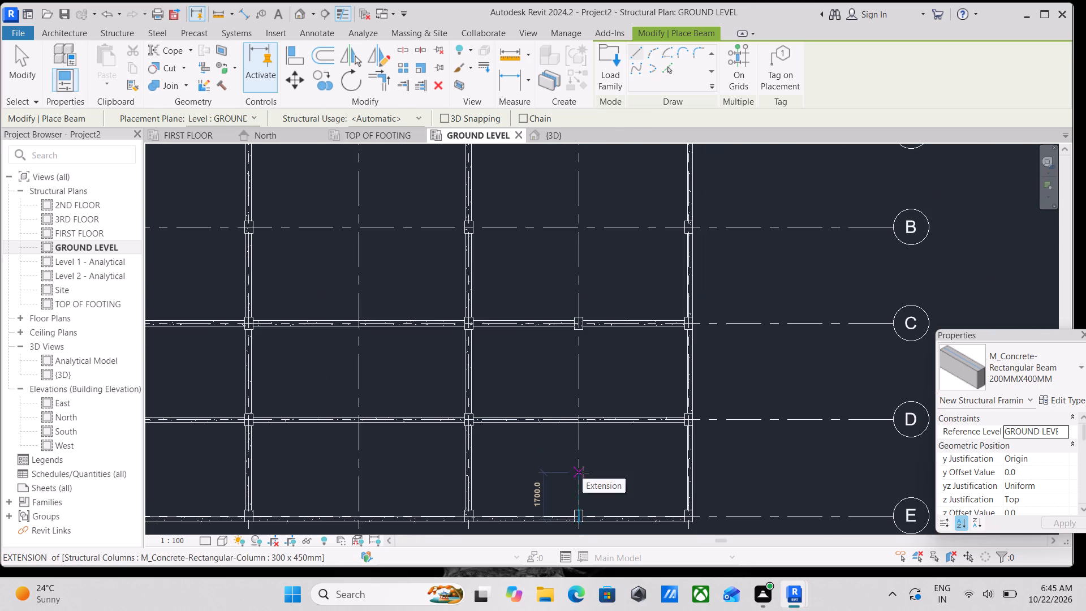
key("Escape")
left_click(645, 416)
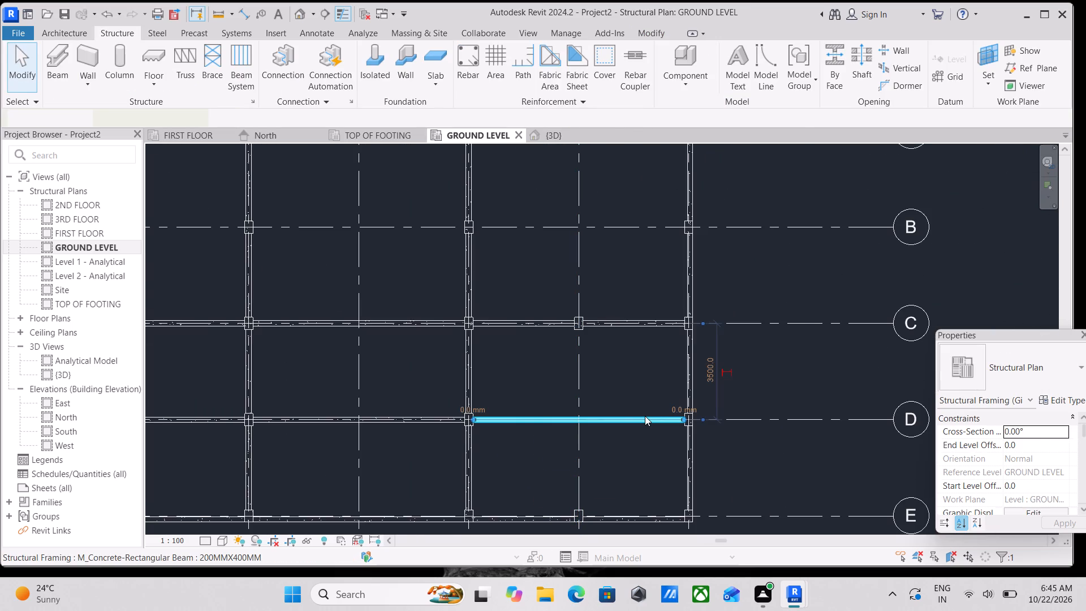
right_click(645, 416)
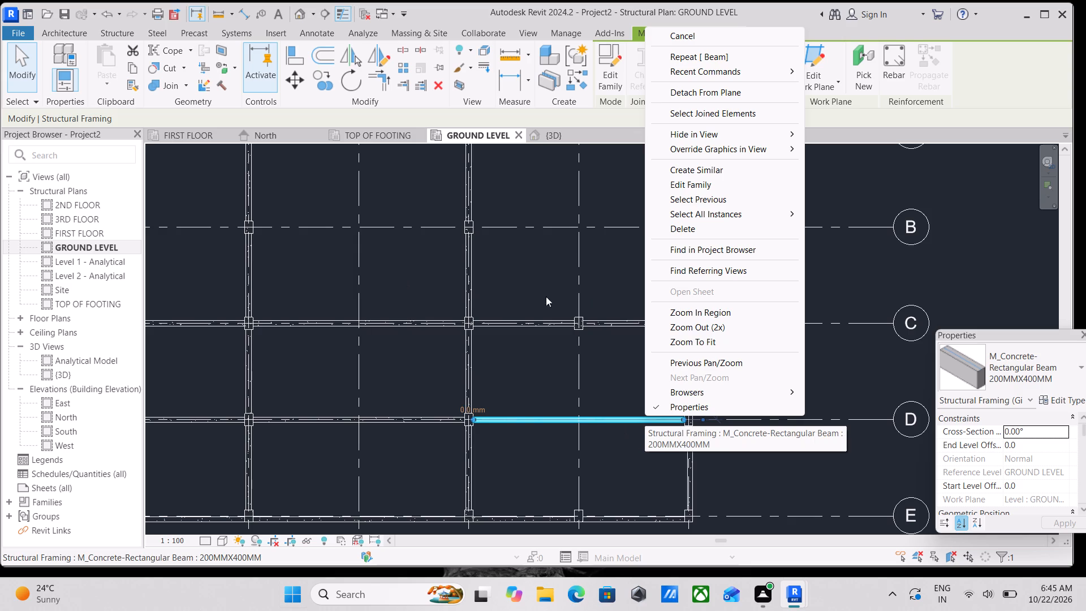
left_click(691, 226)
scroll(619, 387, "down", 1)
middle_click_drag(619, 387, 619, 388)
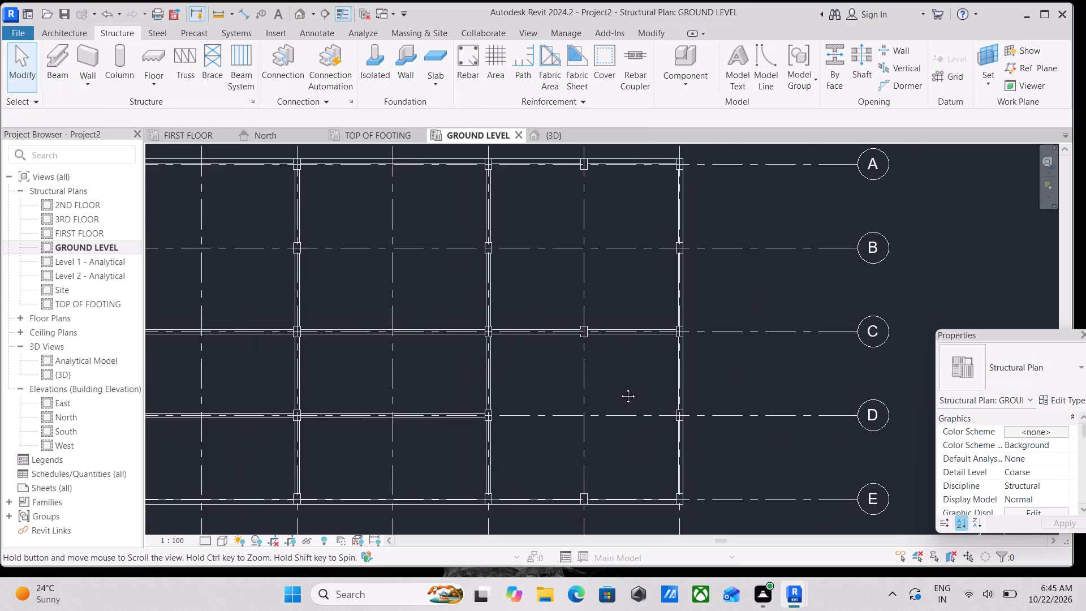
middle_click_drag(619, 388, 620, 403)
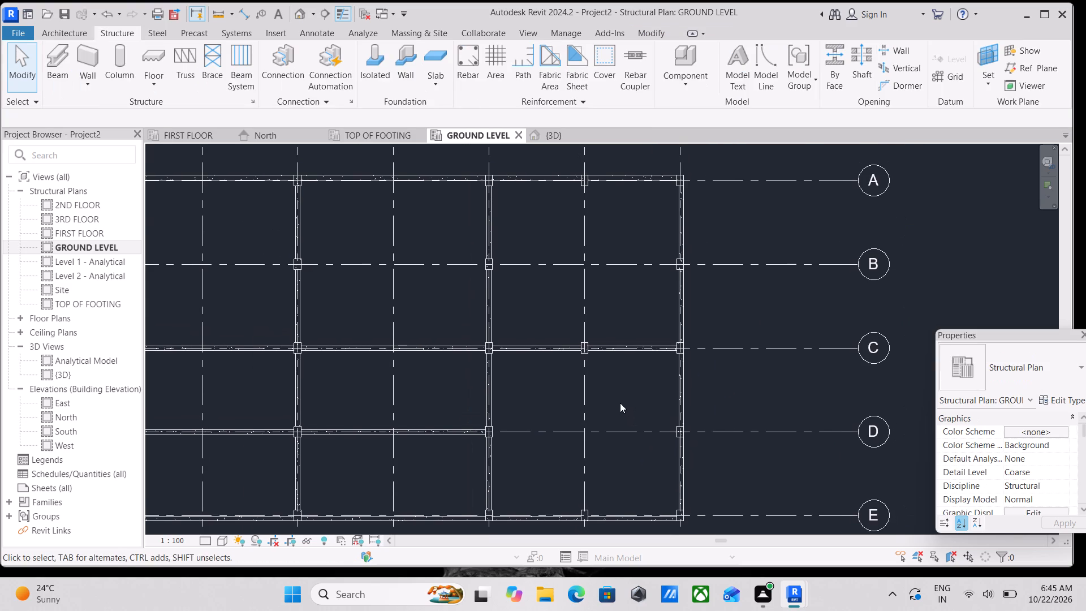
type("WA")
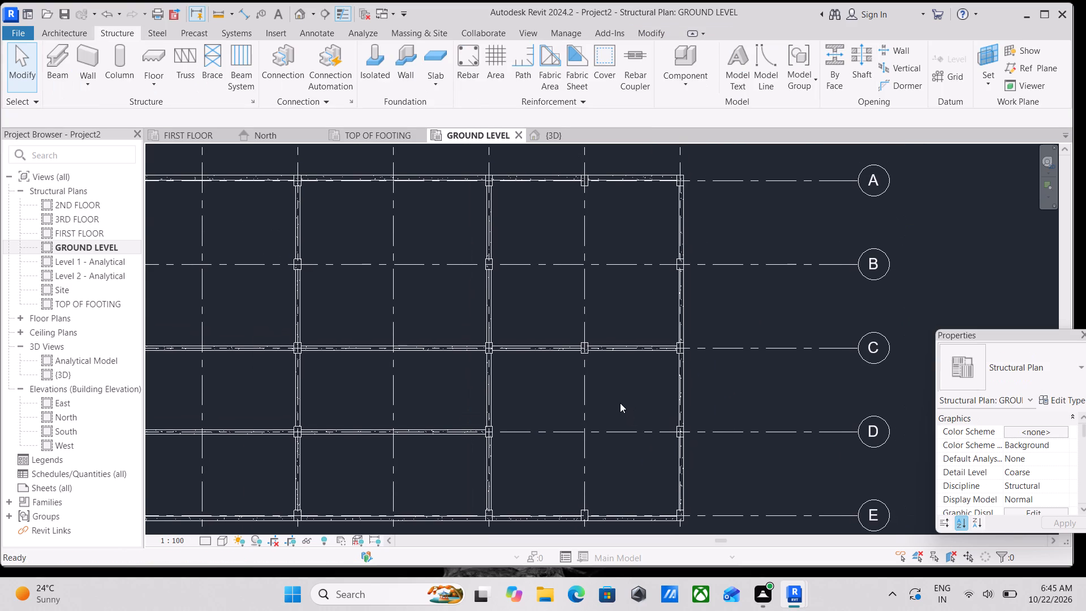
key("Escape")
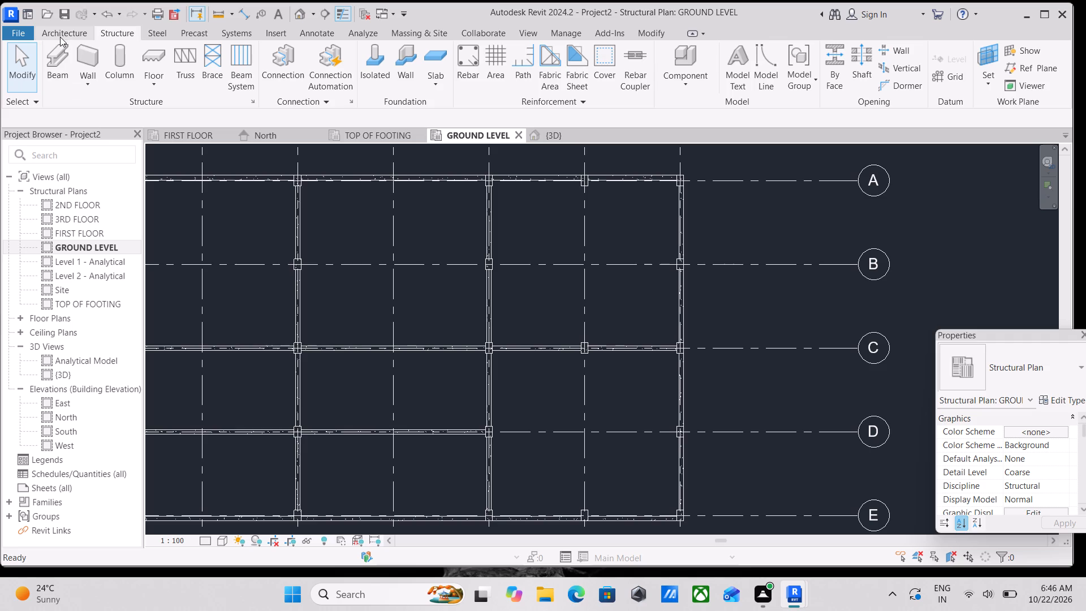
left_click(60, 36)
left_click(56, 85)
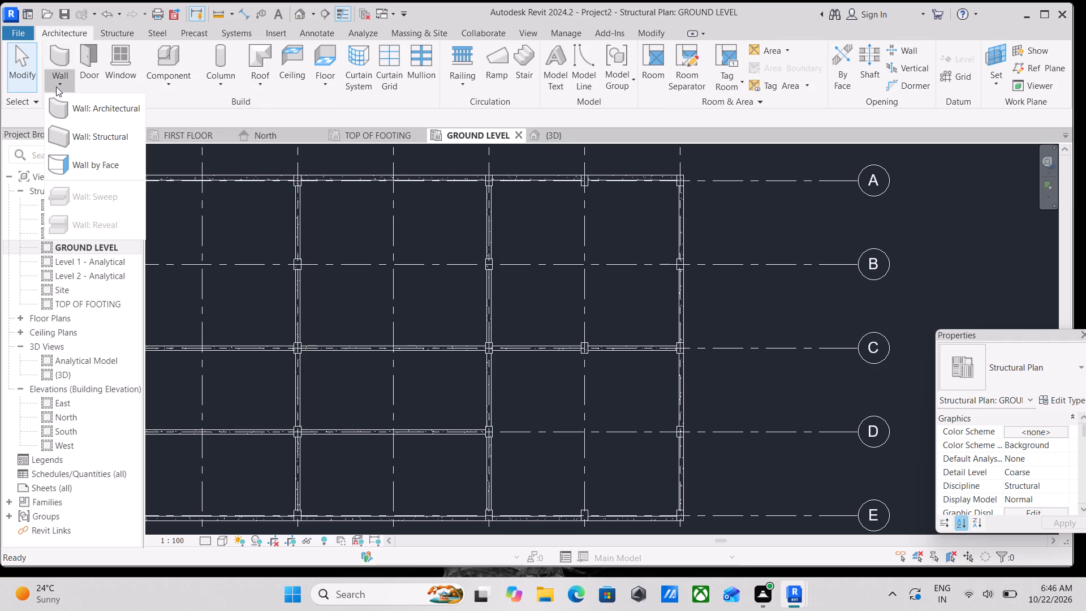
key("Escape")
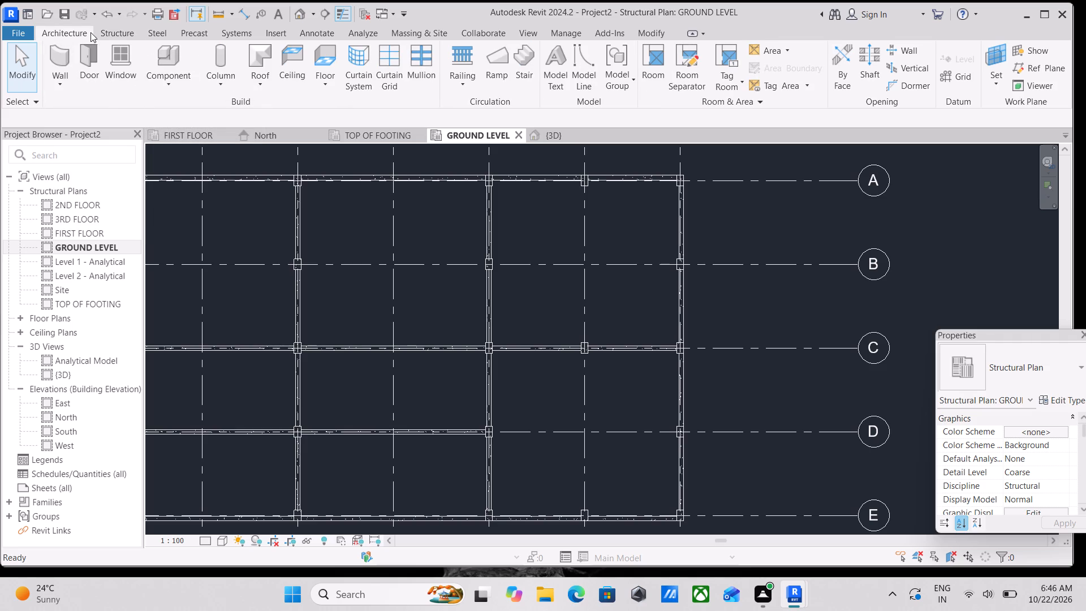
Place a 200 x 400 mm beam along grid 6 from the column at grid E to the column at grid C.
left_click(106, 33)
left_click(56, 78)
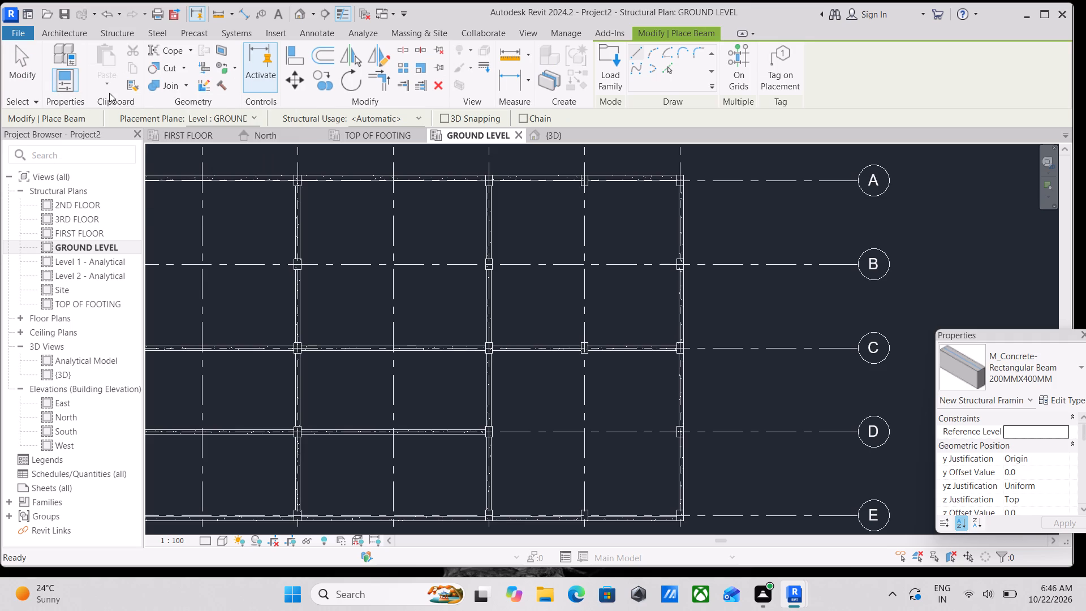
scroll(330, 386, "up", 2)
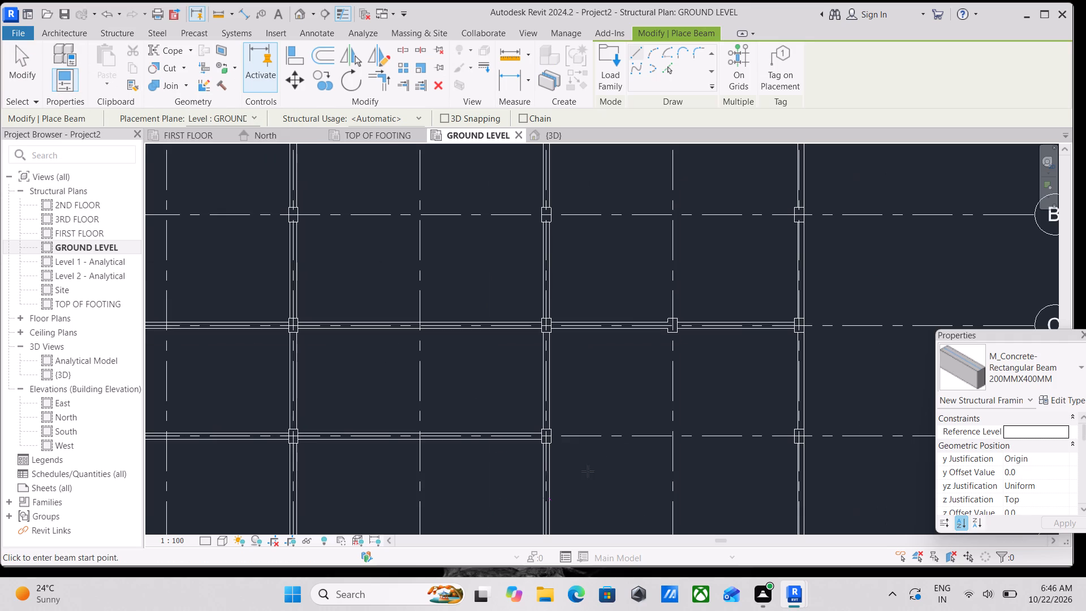
scroll(637, 425, "down", 3)
middle_click_drag(638, 424, 579, 359)
scroll(598, 399, "up", 4)
scroll(605, 455, "up", 4)
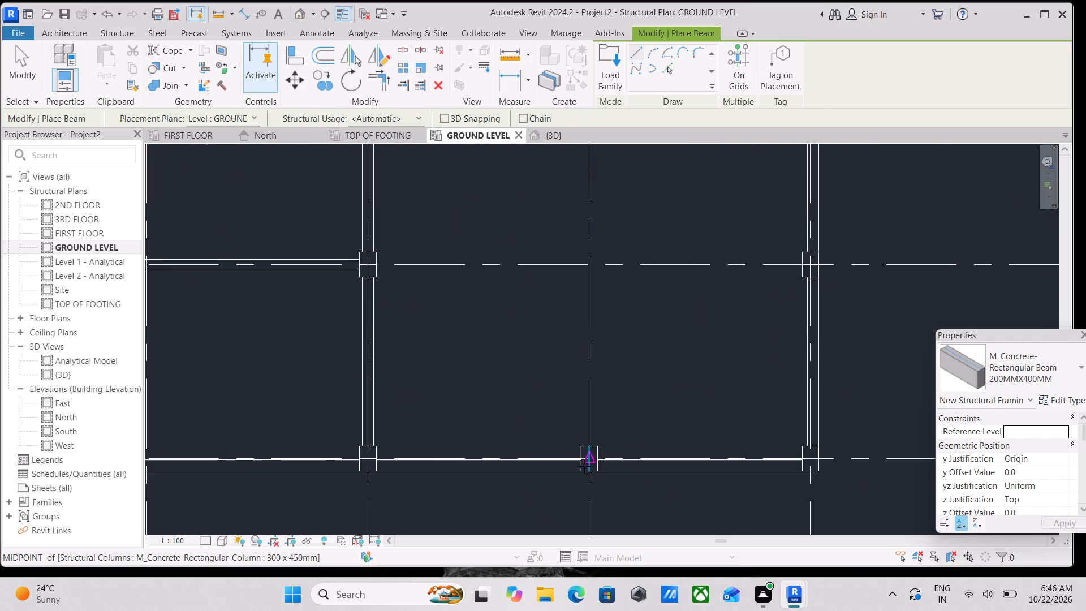
scroll(584, 466, "up", 2)
left_click(592, 437)
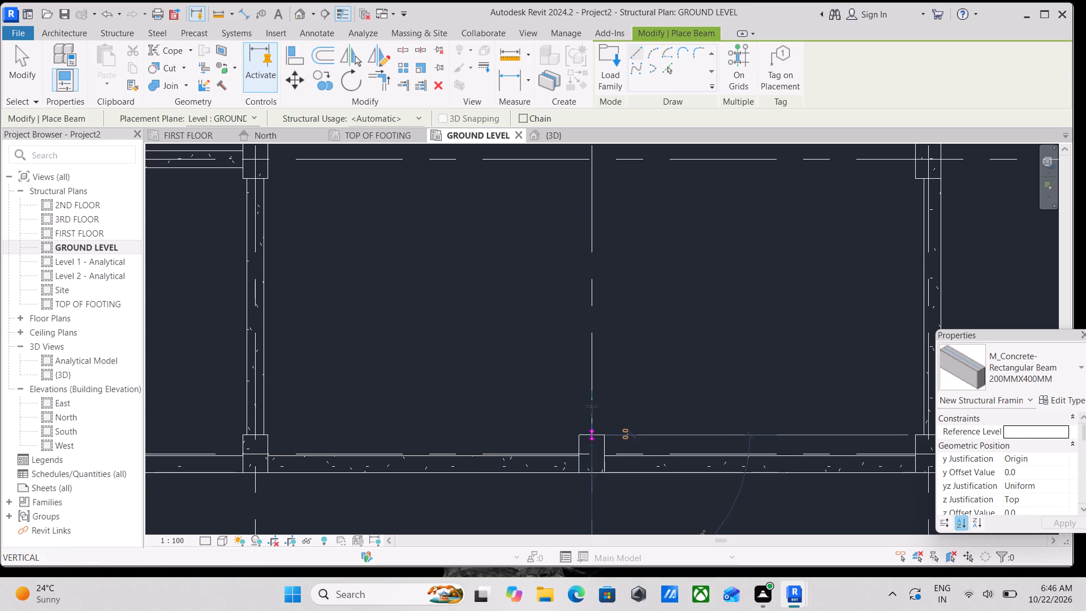
scroll(585, 367, "down", 2)
middle_click_drag(585, 367, 572, 574)
scroll(593, 349, "down", 3)
middle_click_drag(592, 349, 603, 440)
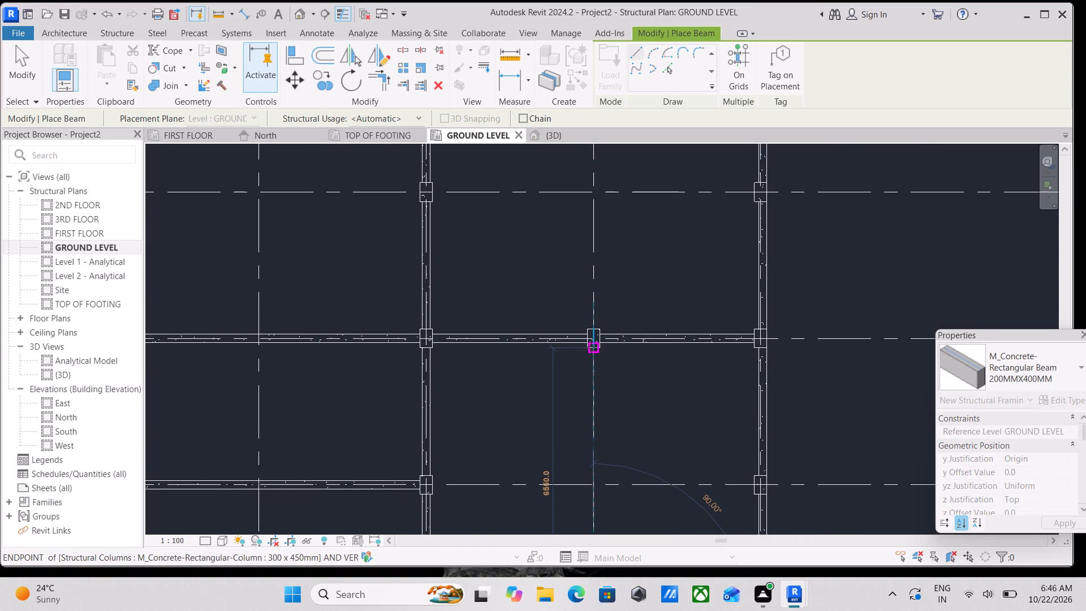
left_click(592, 346)
middle_click_drag(619, 369, 625, 432)
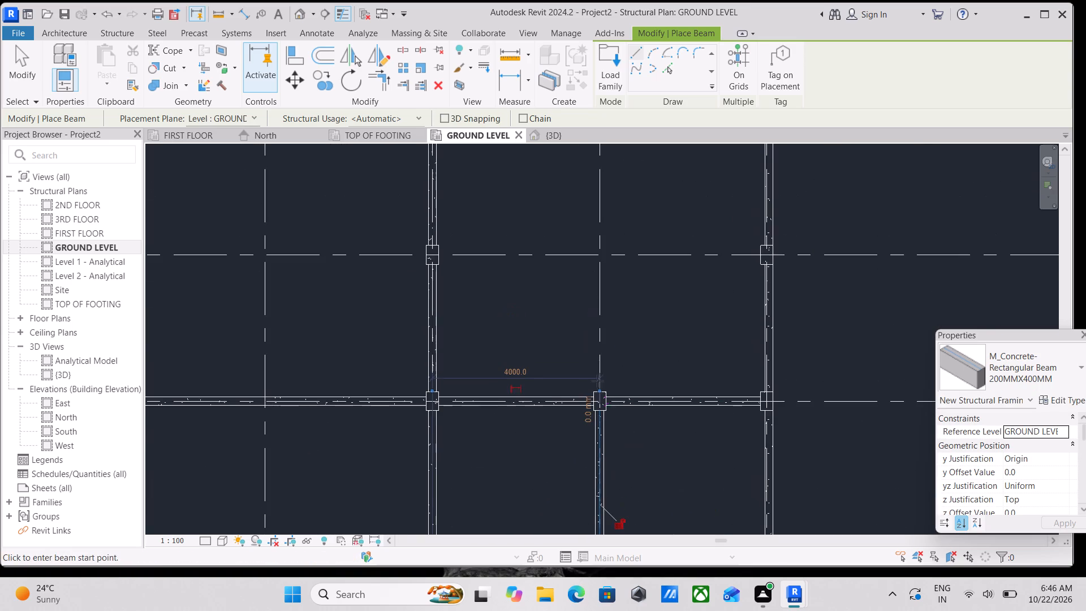
Place a 200 x 400 mm beam along grid 6 from the column at grid C to the column at grid A.
scroll(594, 377, "up", 8)
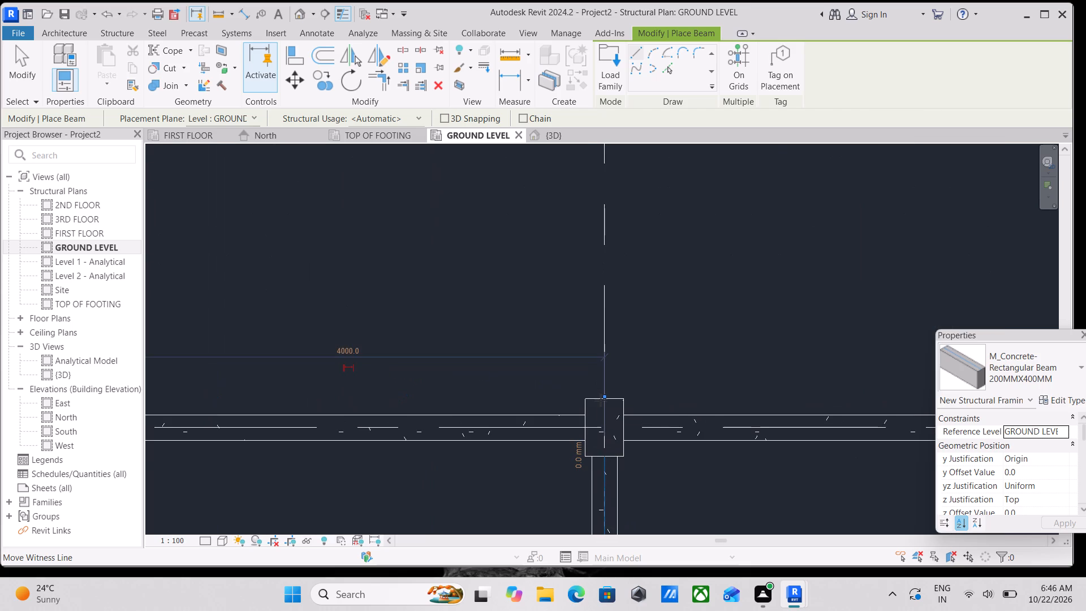
scroll(601, 400, "up", 5)
key("Escape")
key("Escape")
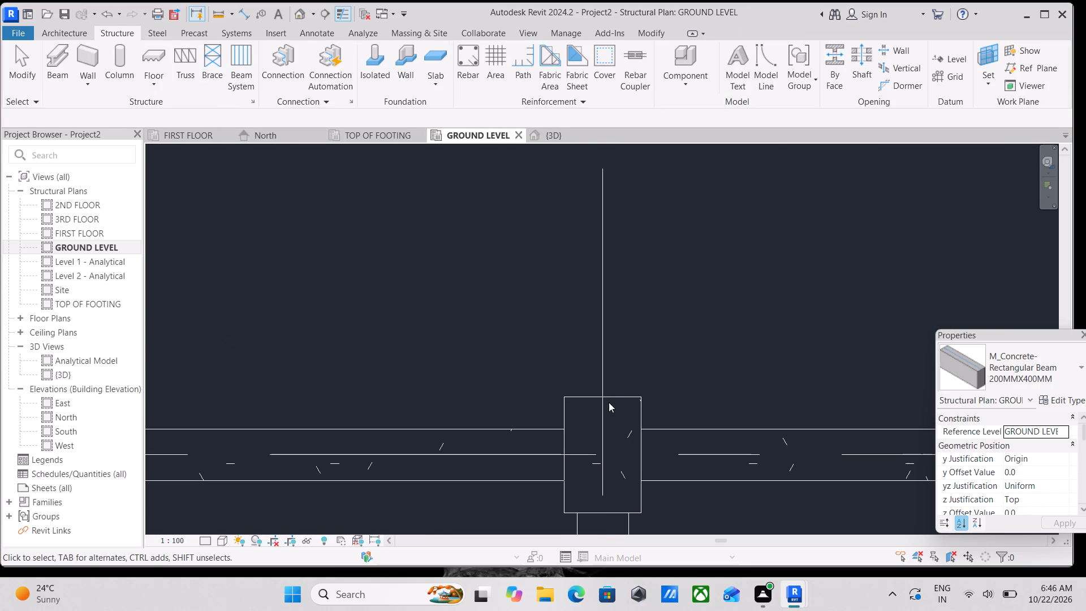
left_click(63, 72)
scroll(601, 393, "up", 1)
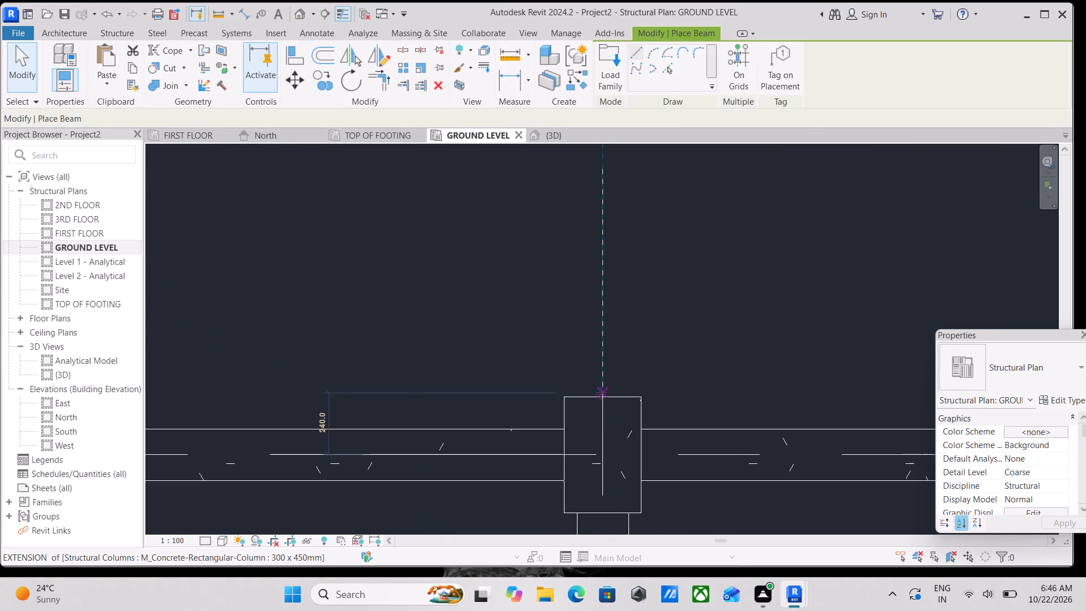
left_click(601, 400)
scroll(600, 277, "down", 2)
middle_click_drag(600, 277, 587, 404)
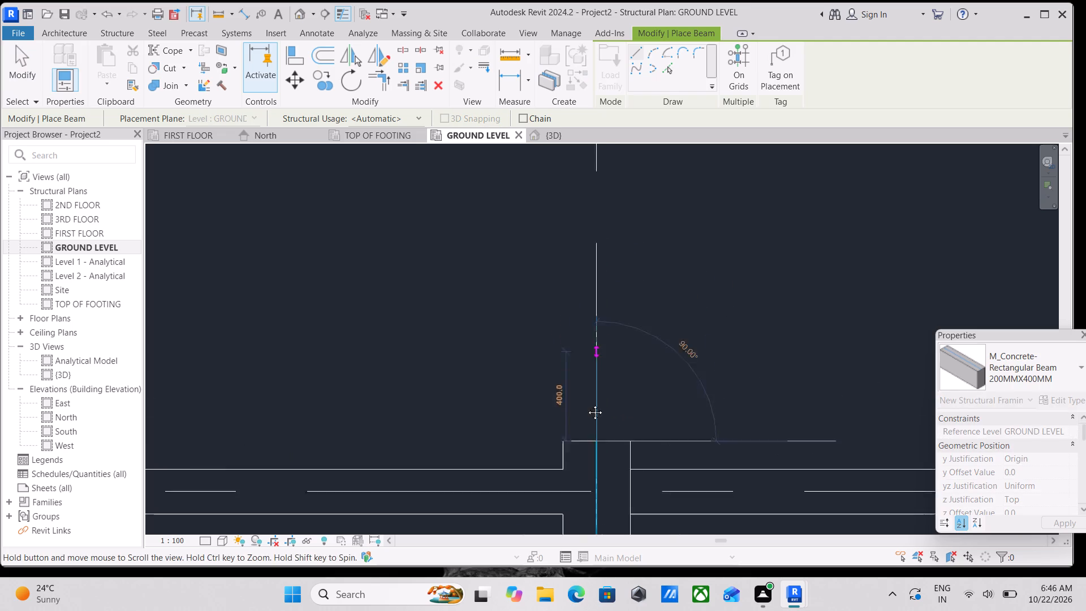
middle_click_drag(587, 404, 587, 405)
scroll(594, 382, "down", 10)
middle_click_drag(591, 383, 592, 533)
scroll(588, 367, "down", 4)
middle_click_drag(588, 367, 588, 450)
scroll(583, 354, "up", 3)
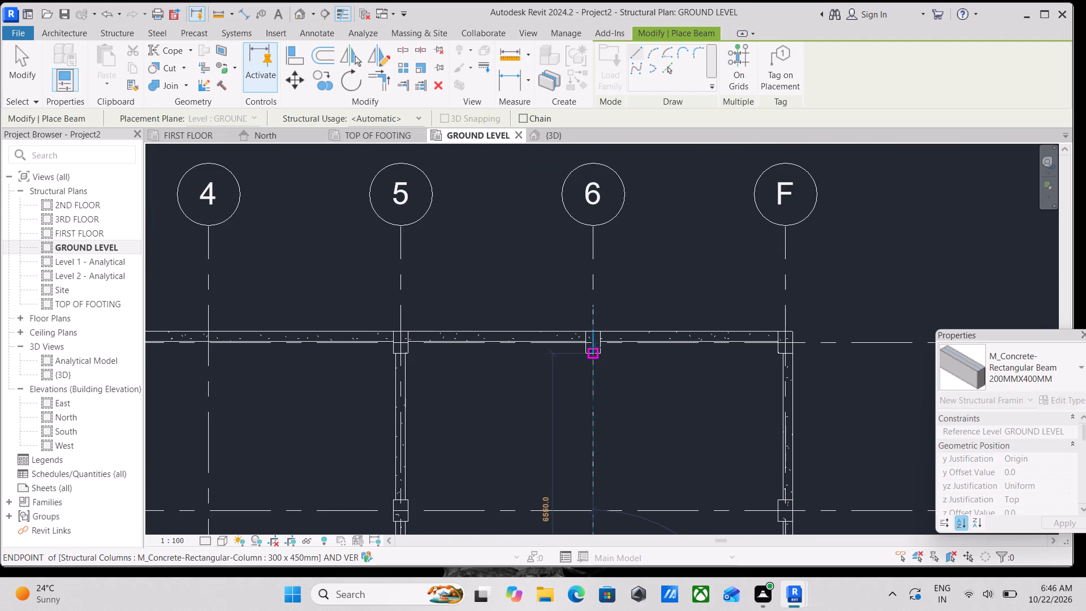
left_click(593, 353)
key("Escape")
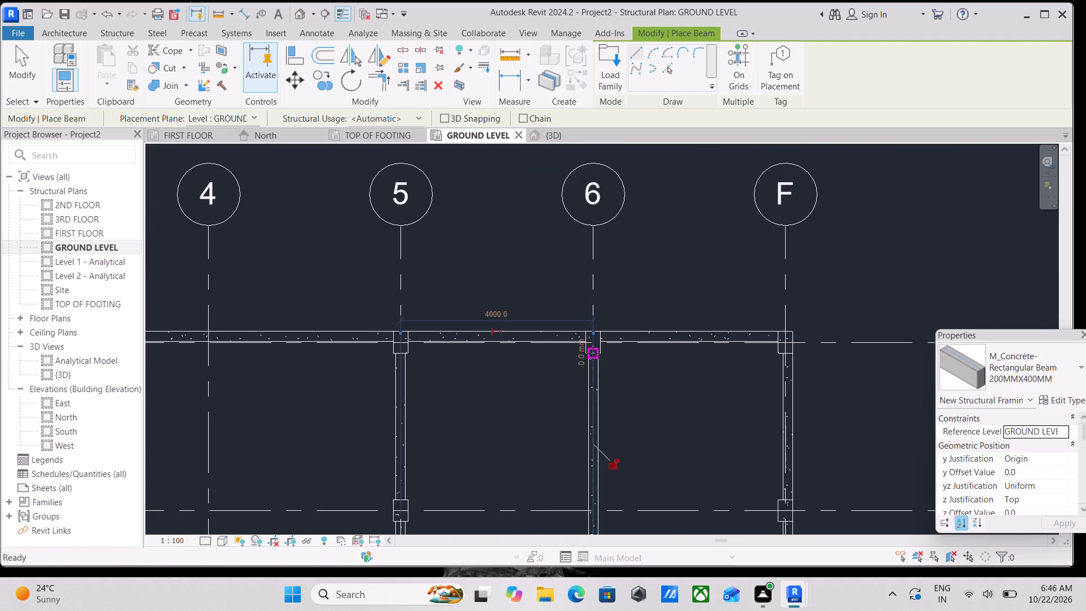
Examine the ground-level beam layout across grids 1 to F and A to E for missing or misplaced beams.
scroll(505, 376, "down", 7)
middle_click_drag(501, 377, 547, 326)
scroll(525, 363, "down", 3)
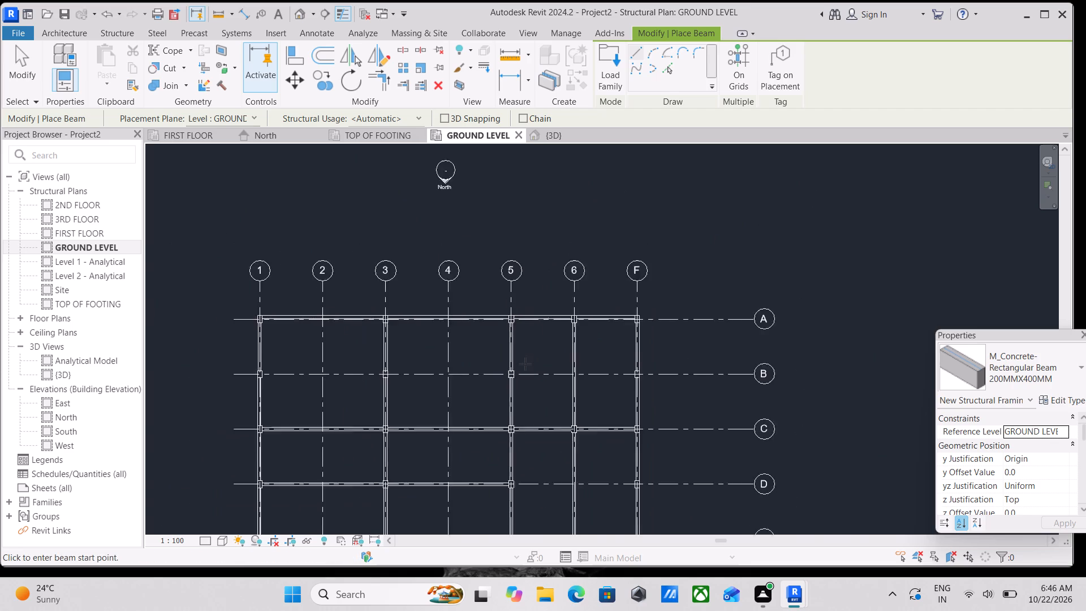
middle_click_drag(525, 364, 557, 319)
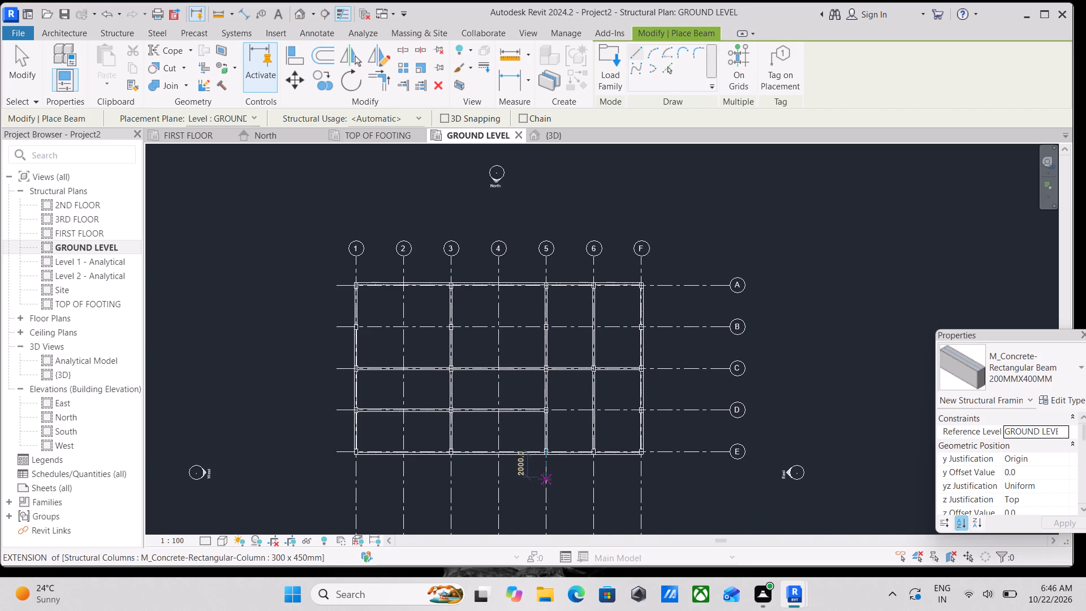
scroll(508, 472, "up", 3)
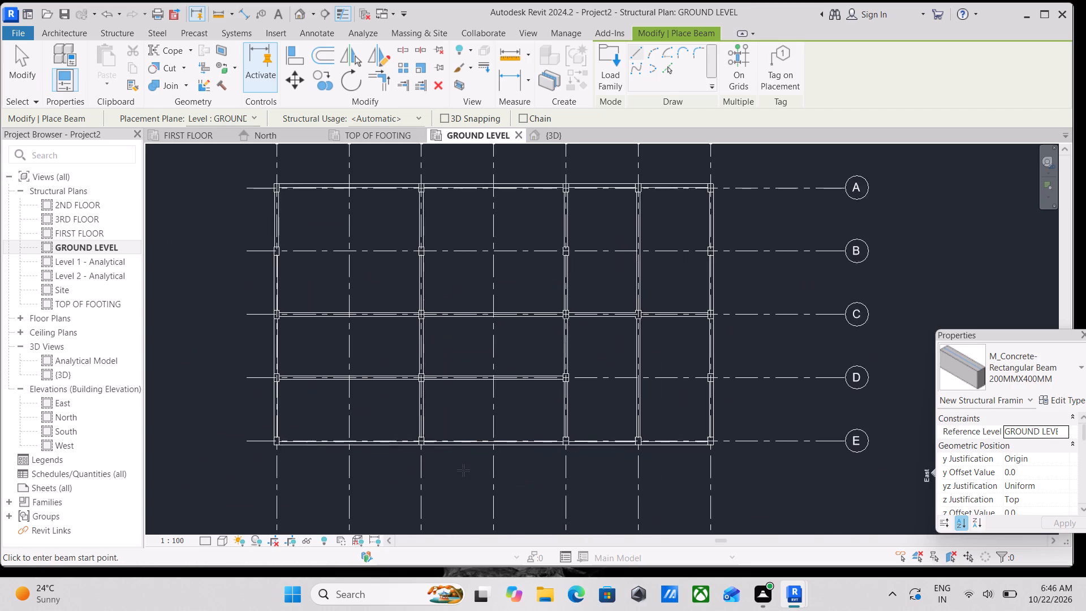
scroll(463, 470, "up", 4)
scroll(463, 470, "down", 3)
middle_click_drag(463, 470, 489, 531)
scroll(489, 484, "down", 4)
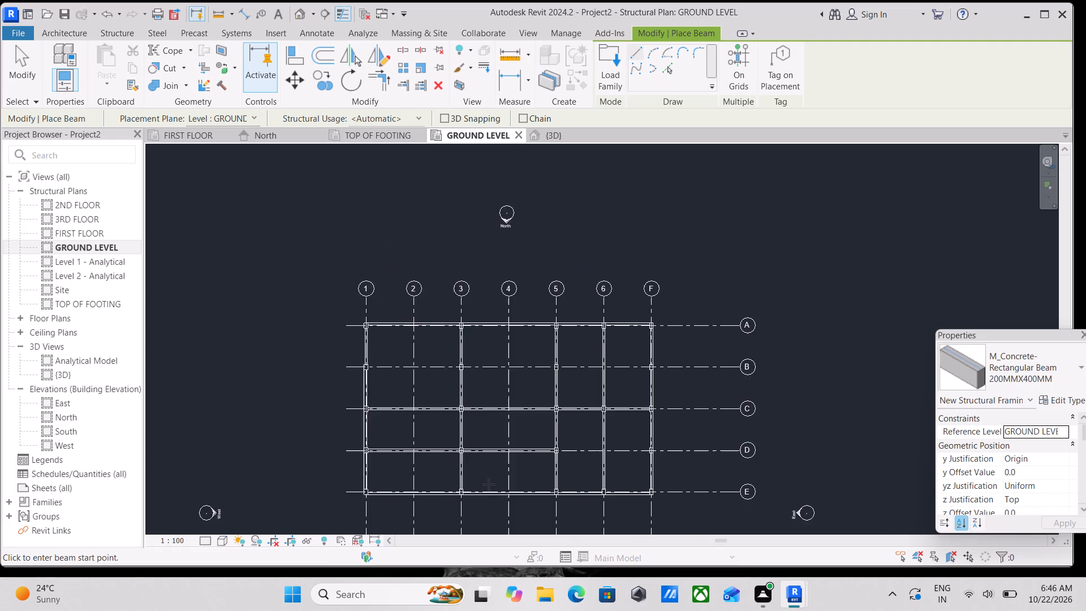
middle_click_drag(489, 484, 497, 519)
scroll(601, 480, "down", 1)
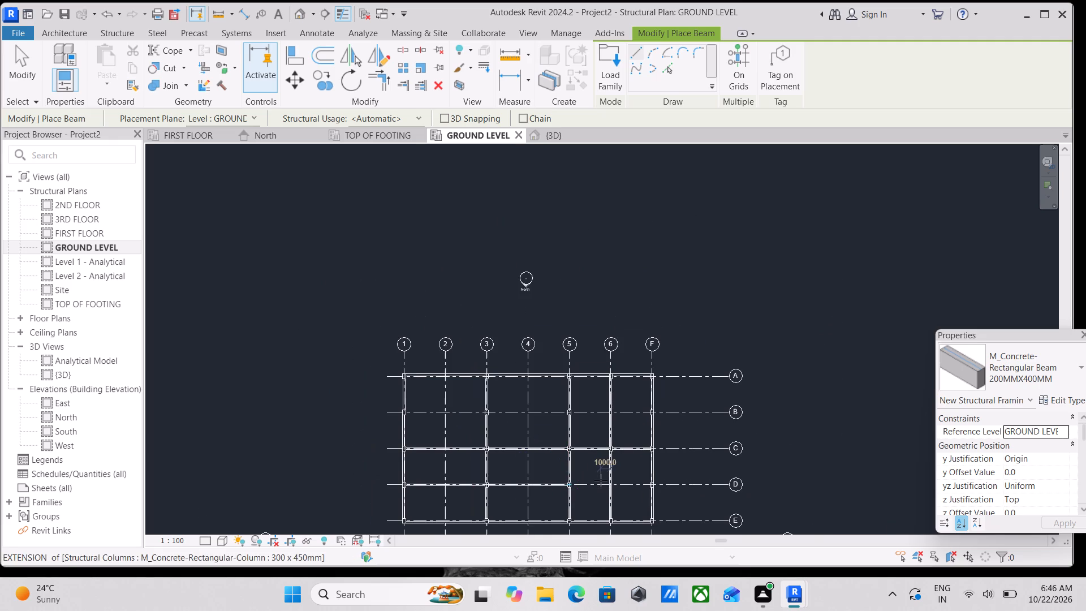
middle_click(601, 480)
key("Escape")
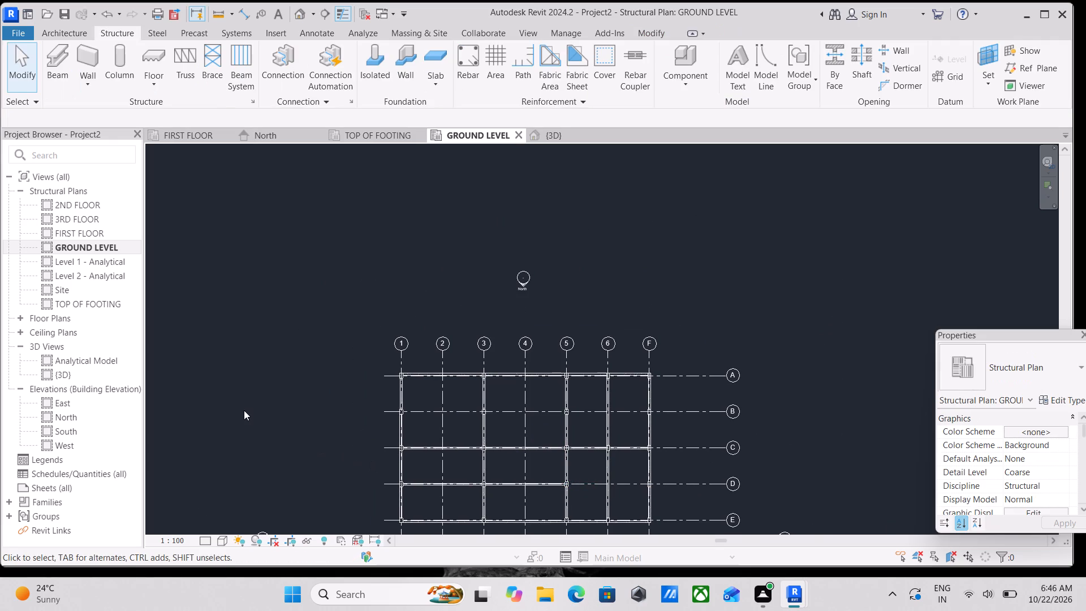
Align the outer face of the grid 1 beam between grids A and B with the outer face of the column at grid B.
scroll(301, 424, "up", 3)
scroll(479, 474, "up", 4)
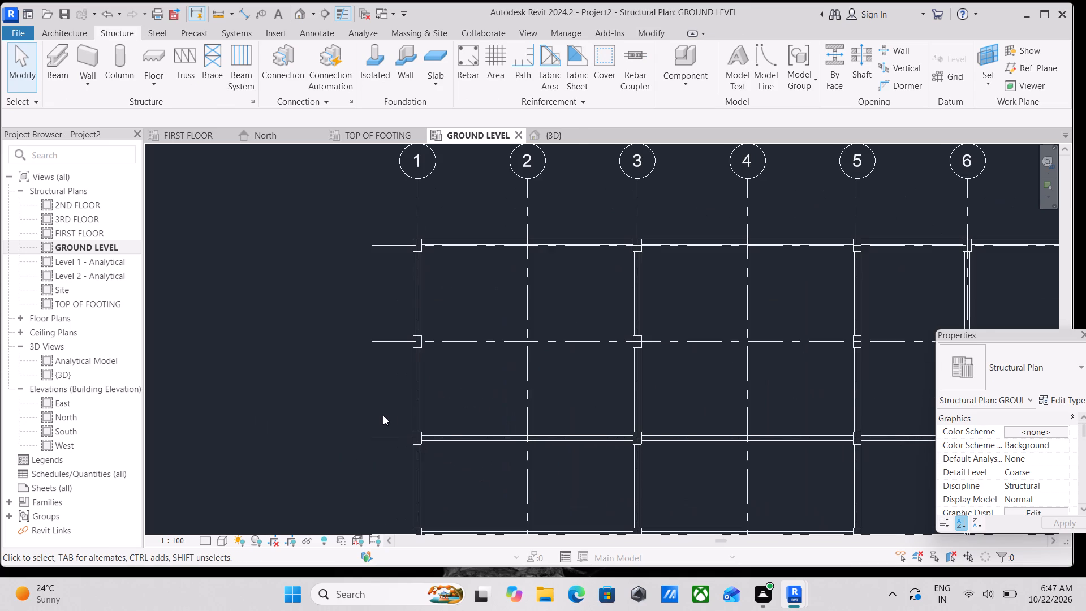
scroll(383, 415, "down", 1)
middle_click_drag(465, 292, 441, 393)
scroll(368, 421, "up", 3)
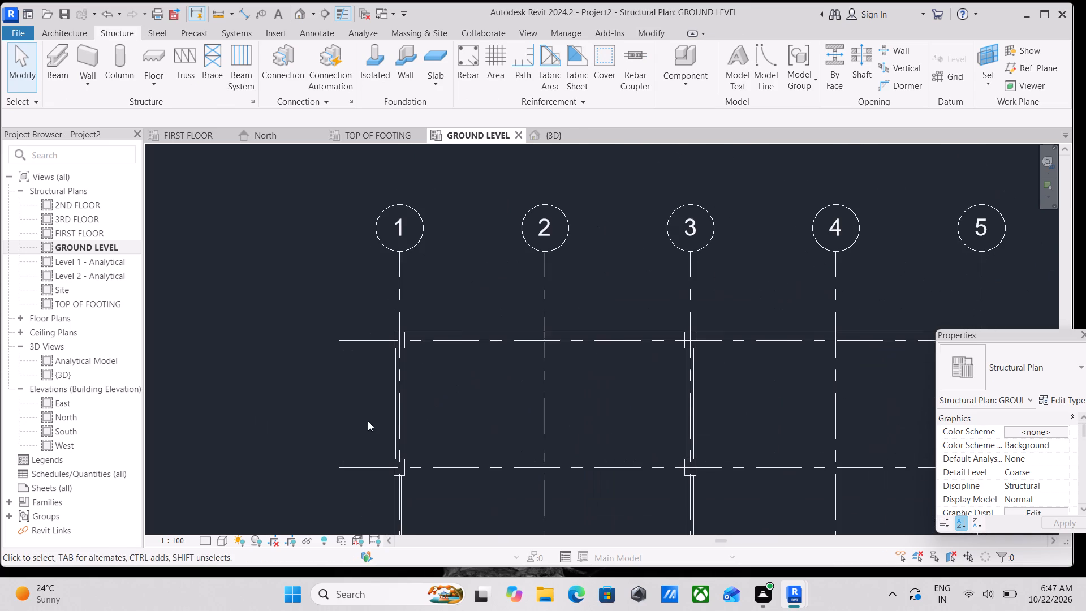
key("Escape")
type("AL")
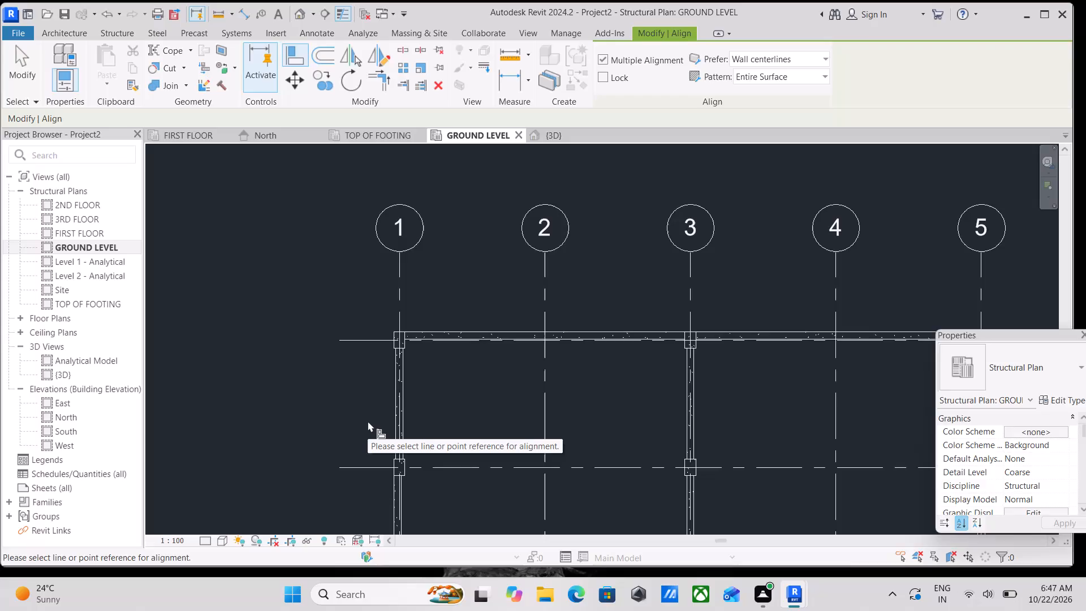
scroll(383, 437, "up", 10)
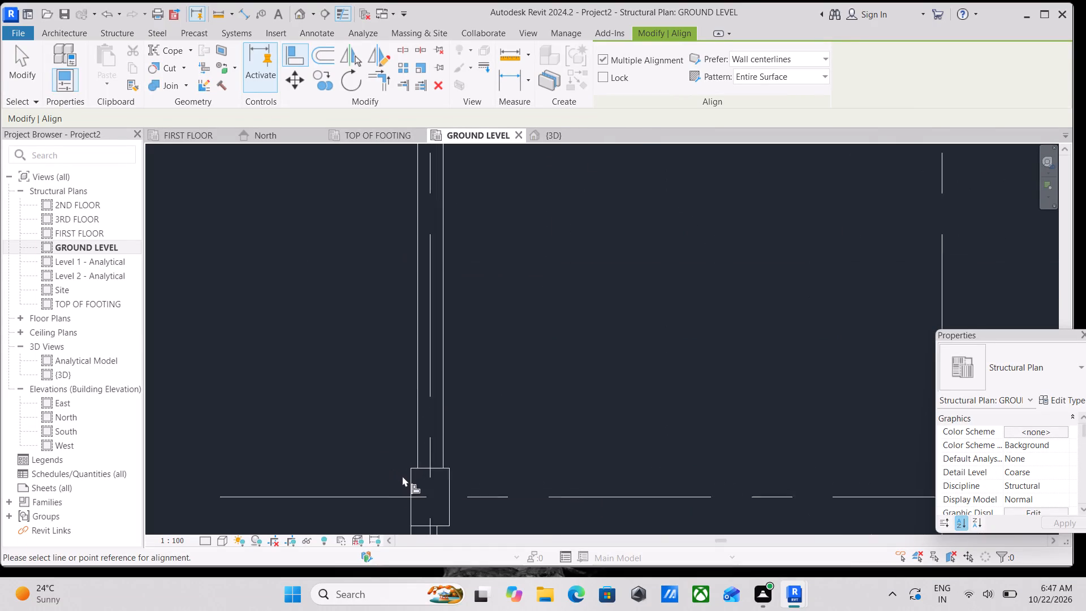
left_click(411, 471)
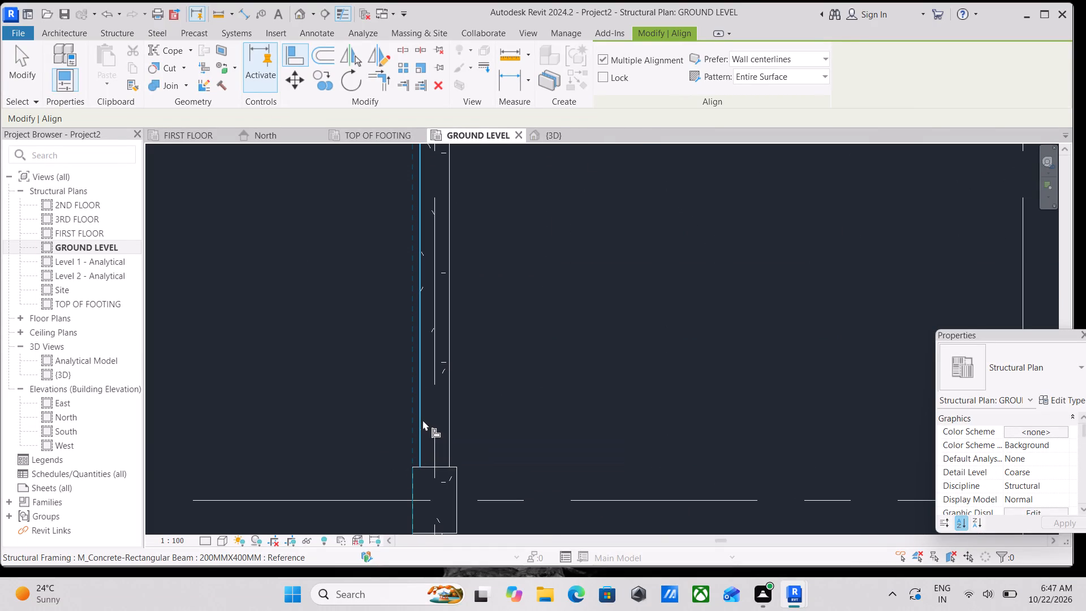
left_click(419, 417)
scroll(419, 417, "down", 4)
scroll(511, 394, "down", 3)
middle_click_drag(510, 397, 489, 432)
key("Escape")
key("Escape")
Check the beam alignment at the grid A-1 corner column and across the rest of the ground-level plan.
scroll(612, 328, "up", 3)
middle_click_drag(574, 352, 562, 410)
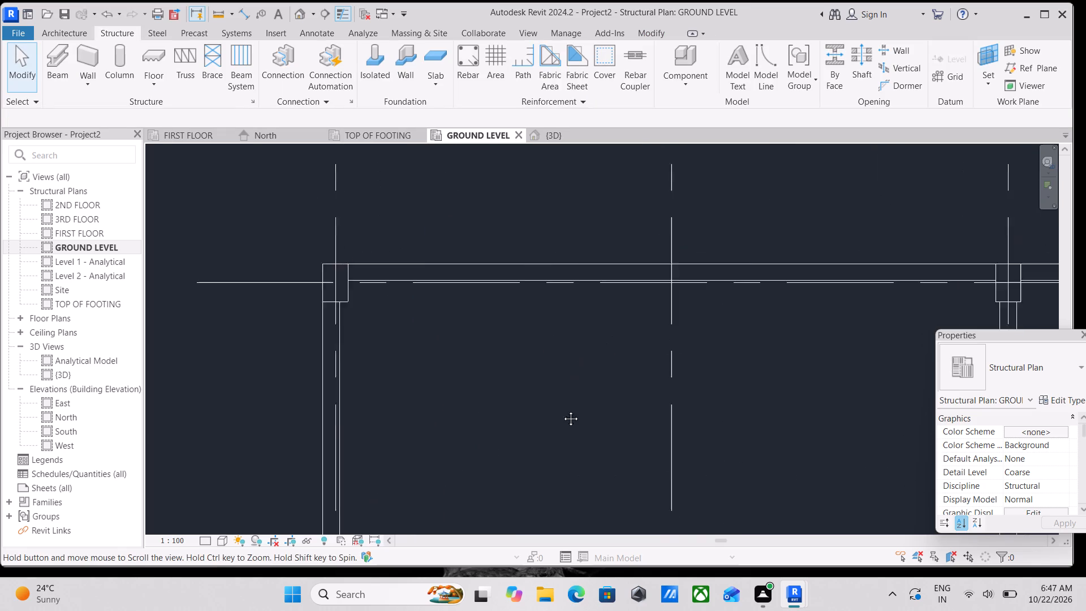
middle_click_drag(562, 410, 557, 423)
scroll(378, 397, "down", 2)
middle_click_drag(378, 397, 337, 412)
scroll(430, 440, "down", 3)
middle_click_drag(428, 440, 342, 381)
scroll(326, 402, "down", 2)
middle_click_drag(321, 403, 305, 378)
scroll(312, 394, "down", 1)
key("Escape")
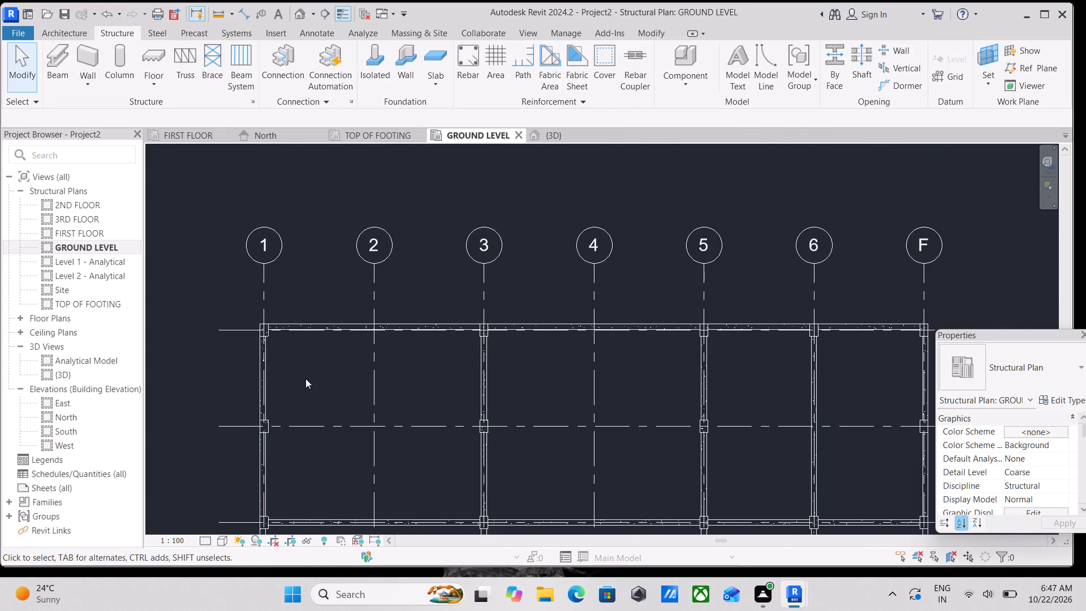
scroll(305, 378, "down", 3)
middle_click_drag(354, 409, 288, 355)
scroll(336, 396, "down", 1)
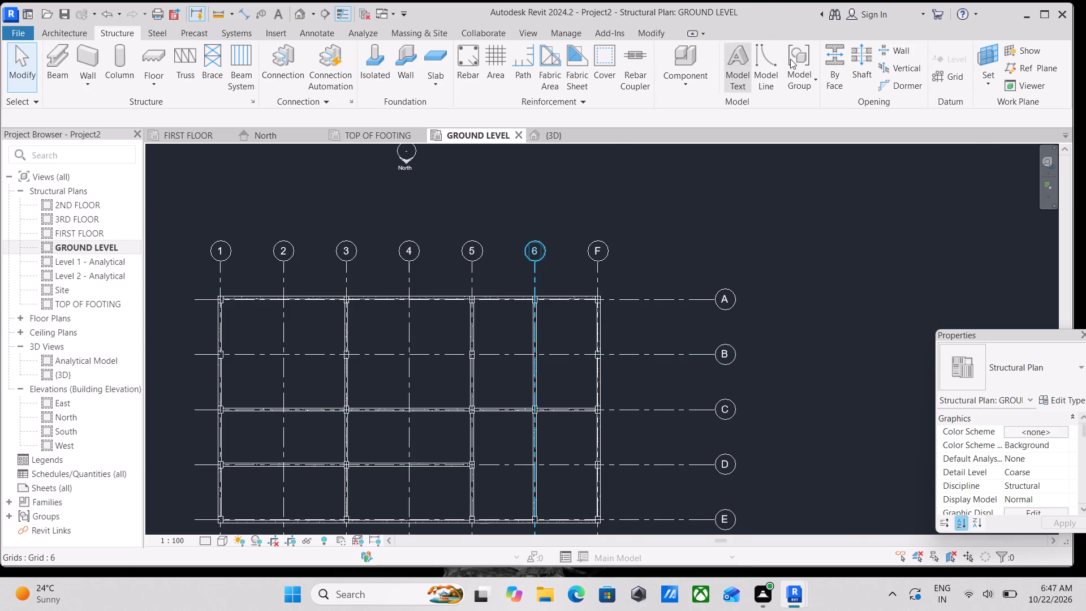
Examine the ground beams, columns and footings in the 3D view from several angles.
left_click(554, 131)
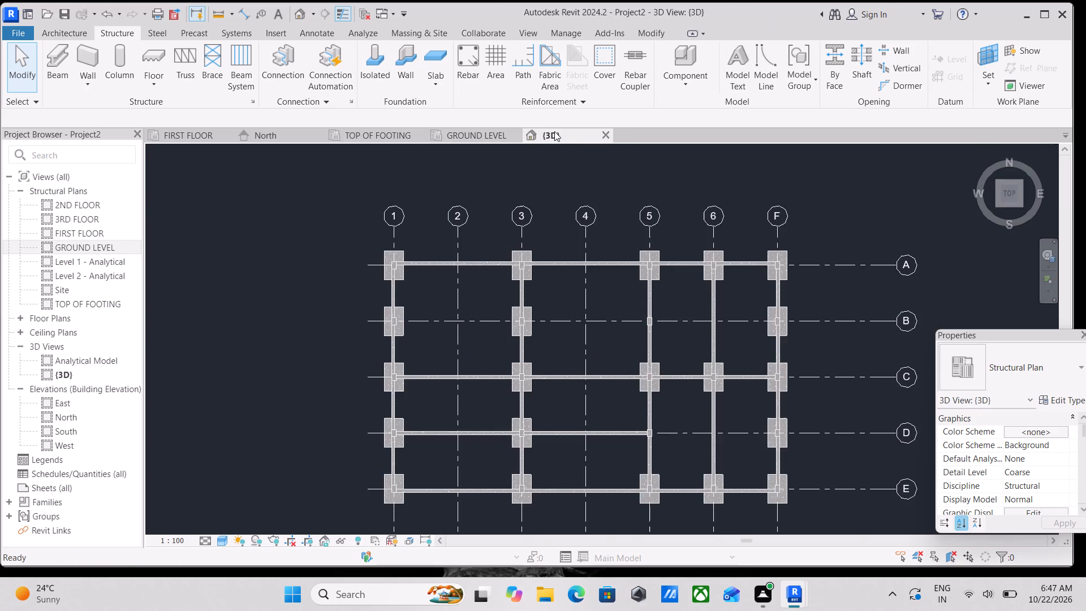
scroll(527, 216, "up", 1)
scroll(536, 245, "down", 4)
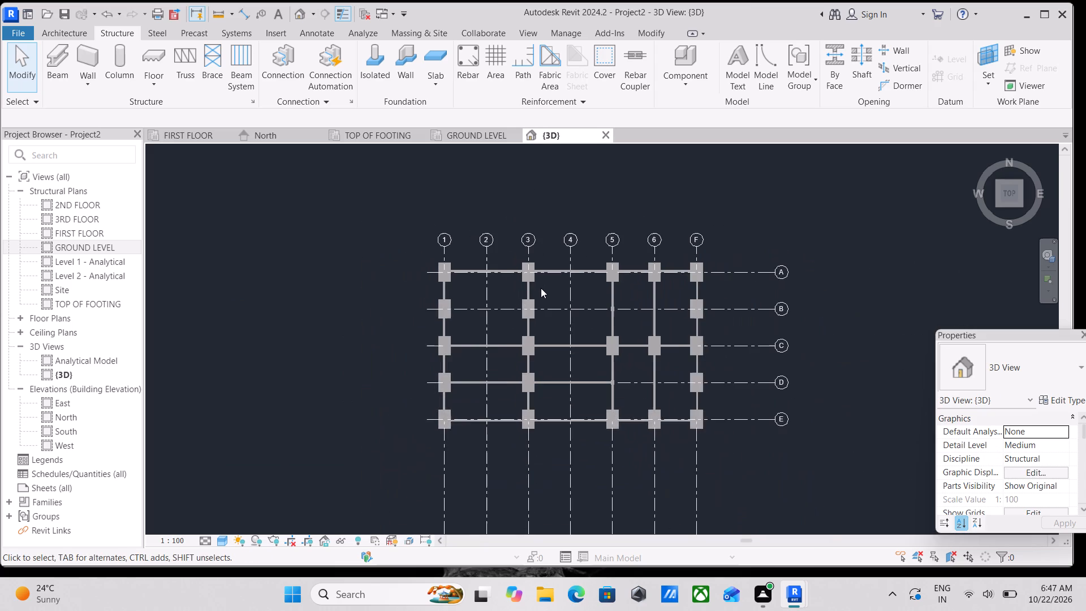
middle_click_drag(537, 357, 558, 186, "shift")
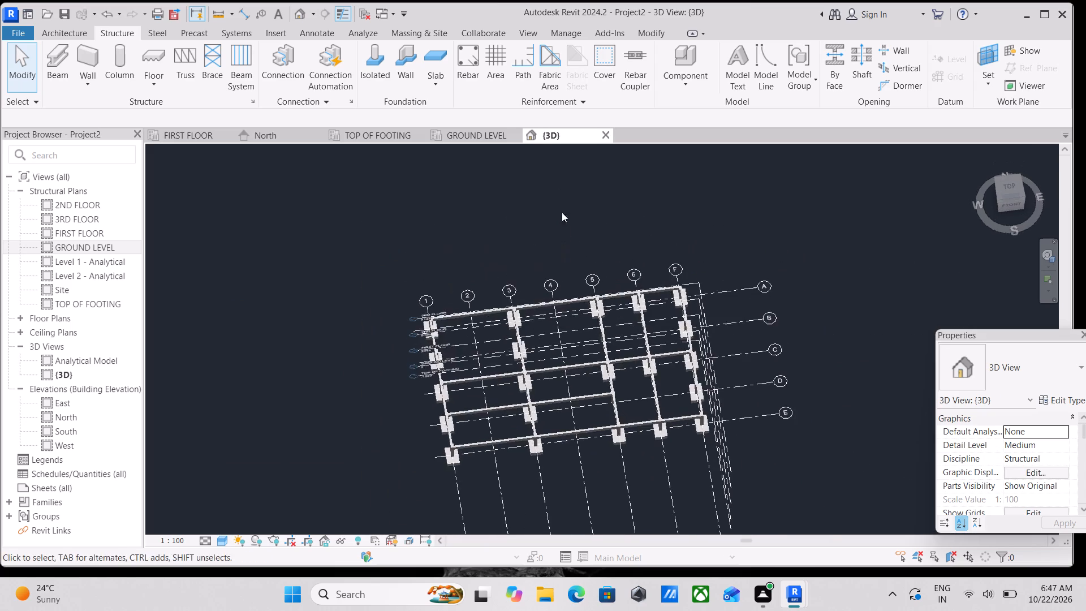
middle_click_drag(563, 345, 558, 162, "shift")
middle_click_drag(486, 453, 488, 408, "shift")
scroll(485, 450, "up", 1, "shift")
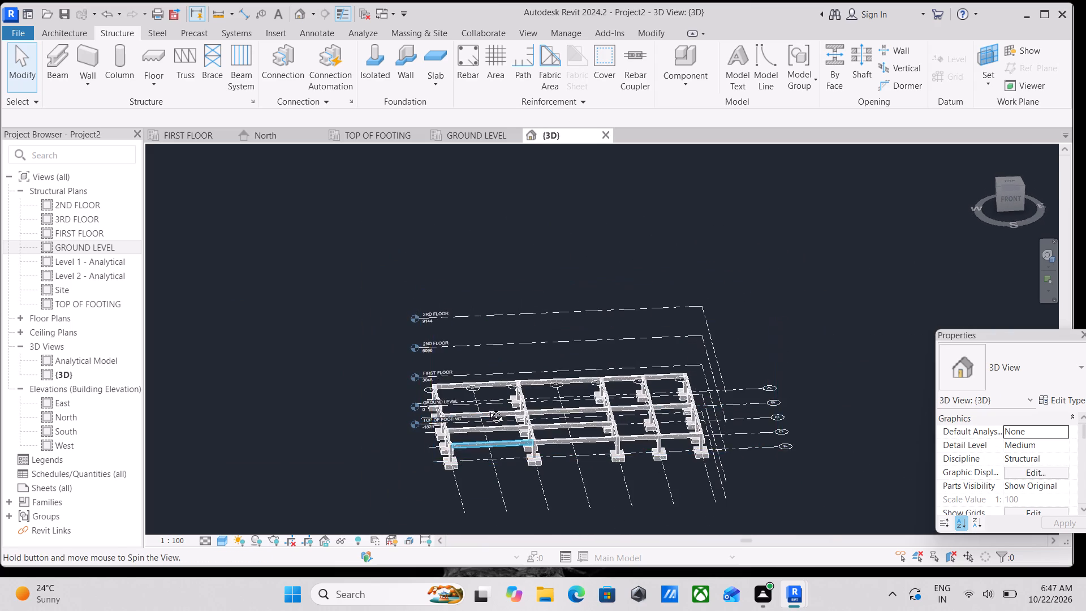
middle_click_drag(488, 408, 423, 458, "shift")
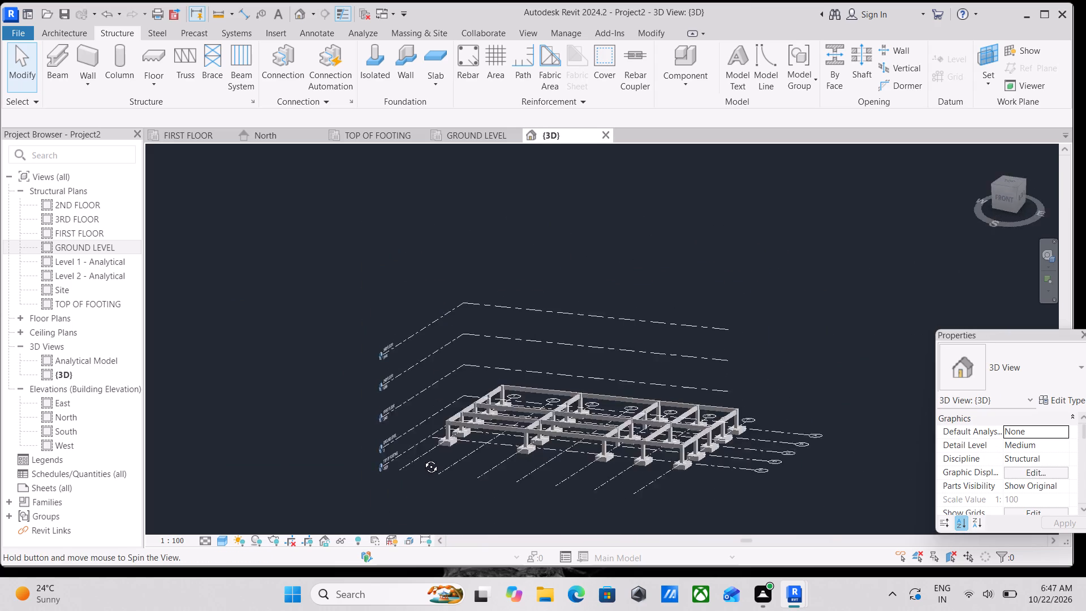
middle_click_drag(423, 458, 635, 506, "shift")
middle_click_drag(636, 504, 630, 498, "shift")
middle_click_drag(628, 496, 621, 485, "shift")
middle_click(620, 483, "shift")
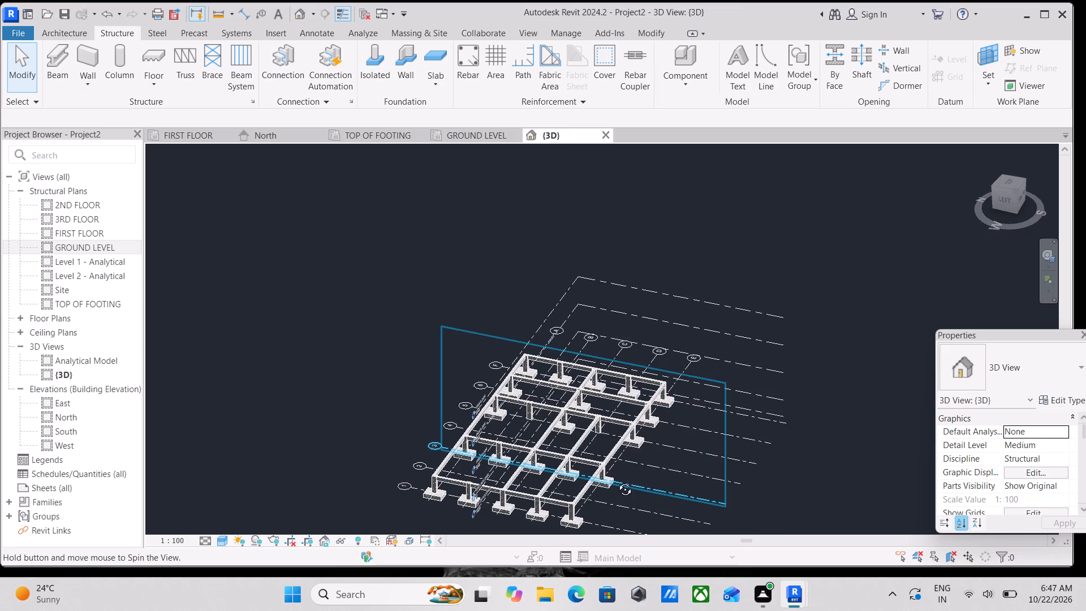
scroll(559, 467, "up", 9)
scroll(469, 450, "up", 2)
scroll(425, 423, "down", 2)
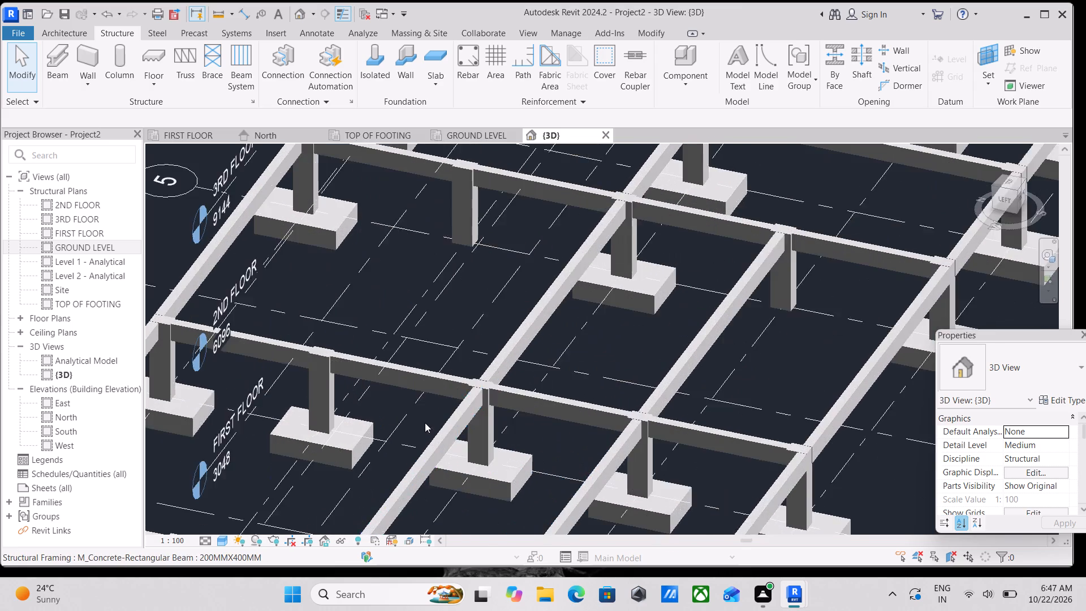
scroll(425, 423, "down", 1)
middle_click_drag(426, 425, 445, 389)
scroll(445, 389, "up", 1)
scroll(445, 389, "down", 3)
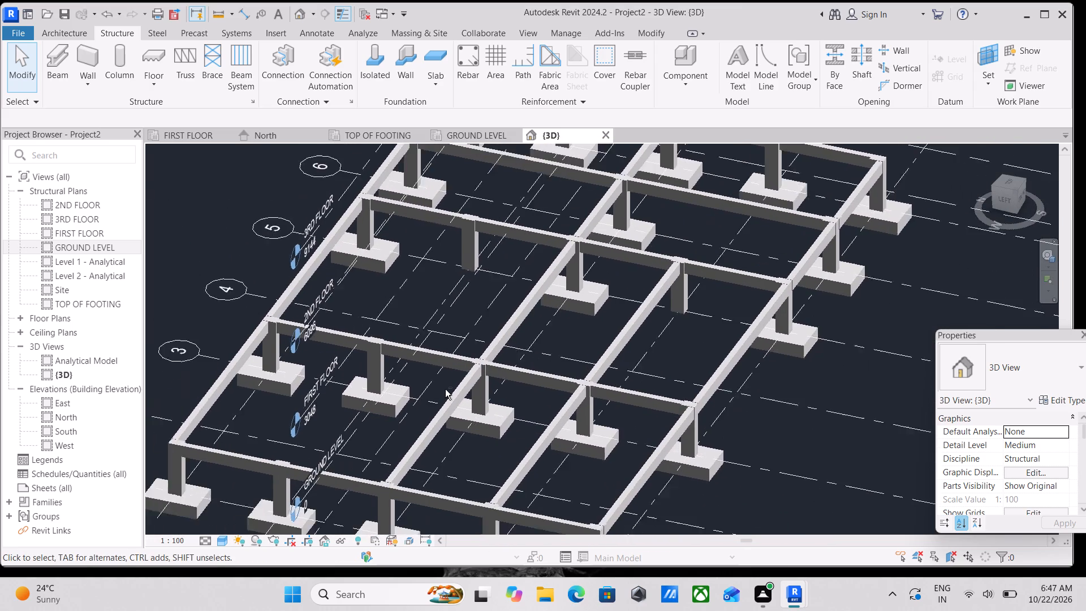
middle_click_drag(445, 389, 332, 440, "shift")
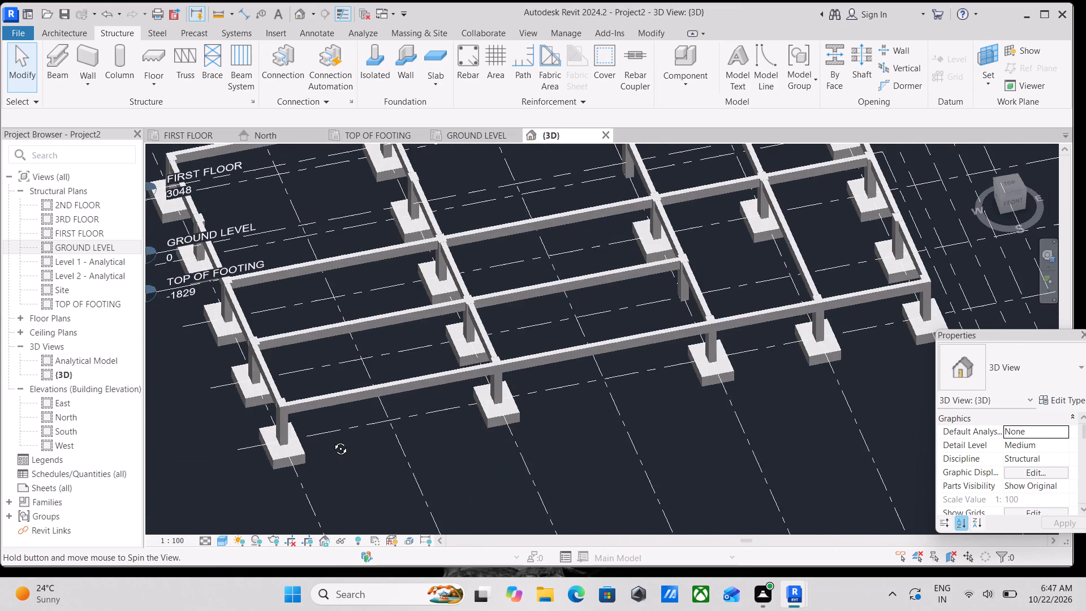
middle_click_drag(332, 440, 329, 441, "shift")
scroll(329, 441, "up", 1, "shift")
scroll(360, 333, "down", 3)
middle_click_drag(360, 333, 342, 335, "shift")
scroll(408, 313, "down", 2)
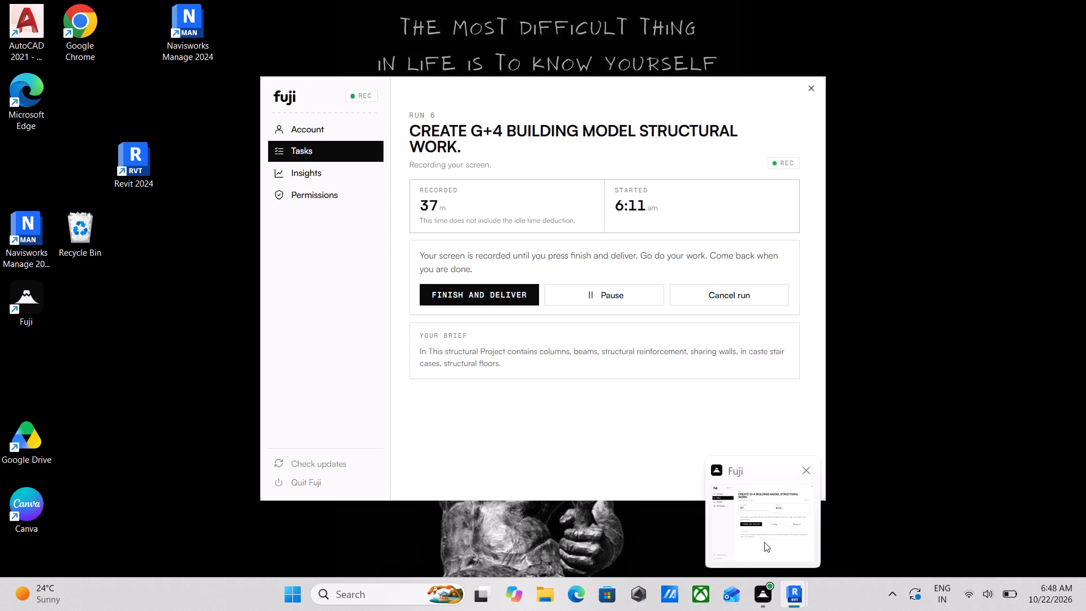
scroll(458, 214, "up", 2)
scroll(425, 260, "up", 5)
scroll(550, 278, "down", 4)
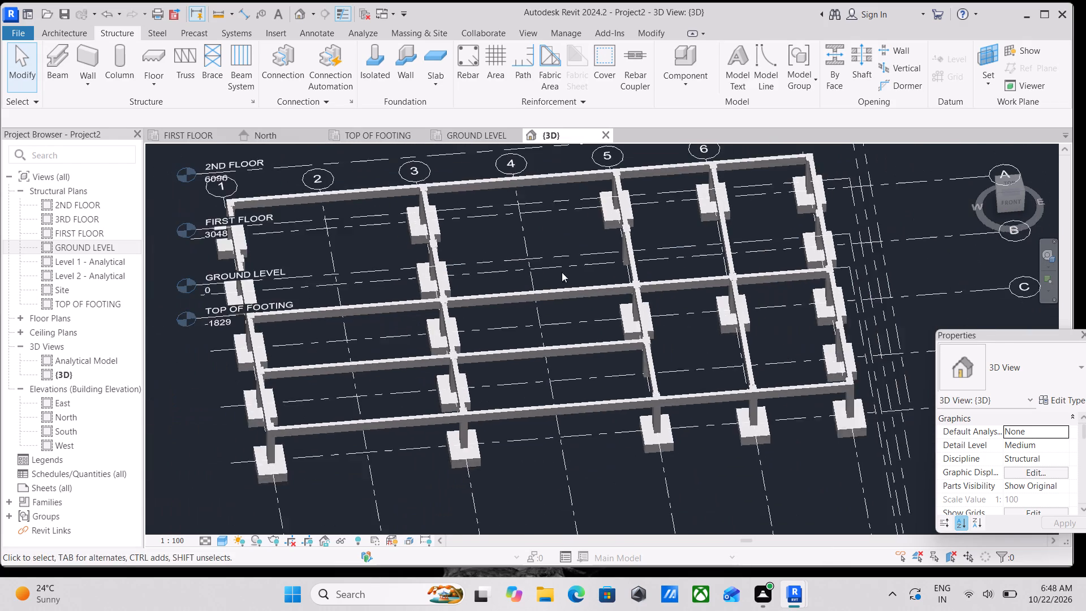
scroll(568, 292, "up", 2)
scroll(566, 302, "down", 2)
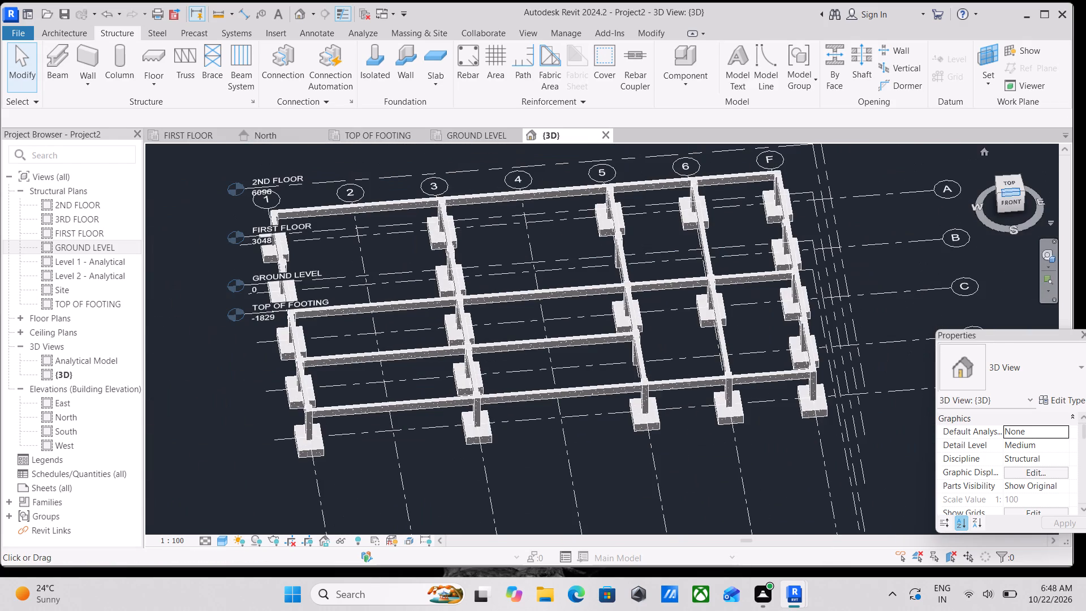
Orient the 3D view to the top and inspect the footing, column and beam layout.
left_click(1008, 183)
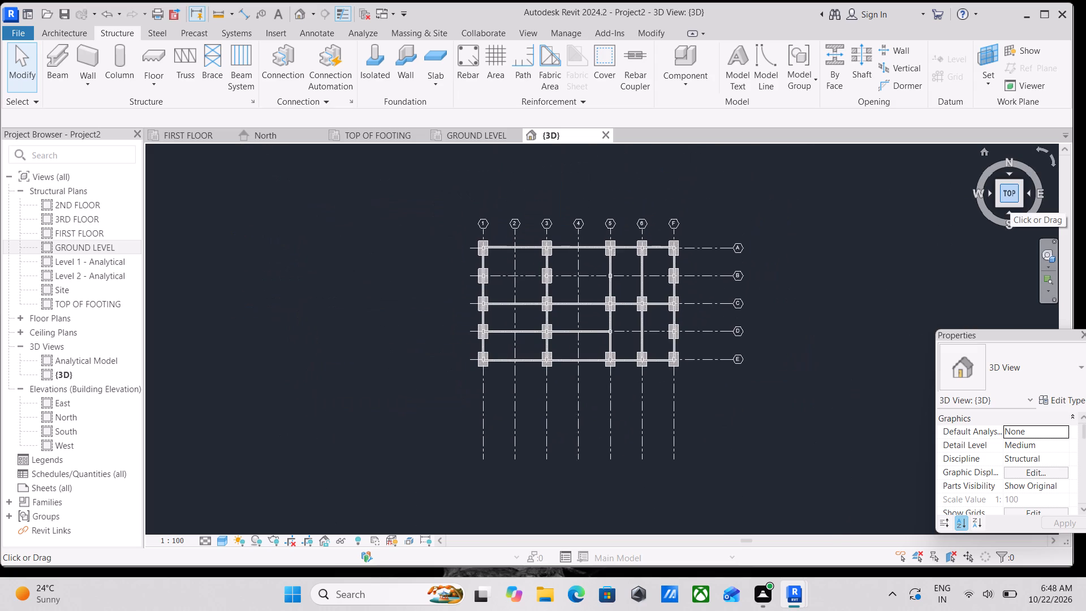
scroll(866, 255, "up", 2)
scroll(441, 283, "up", 3)
scroll(319, 334, "up", 3)
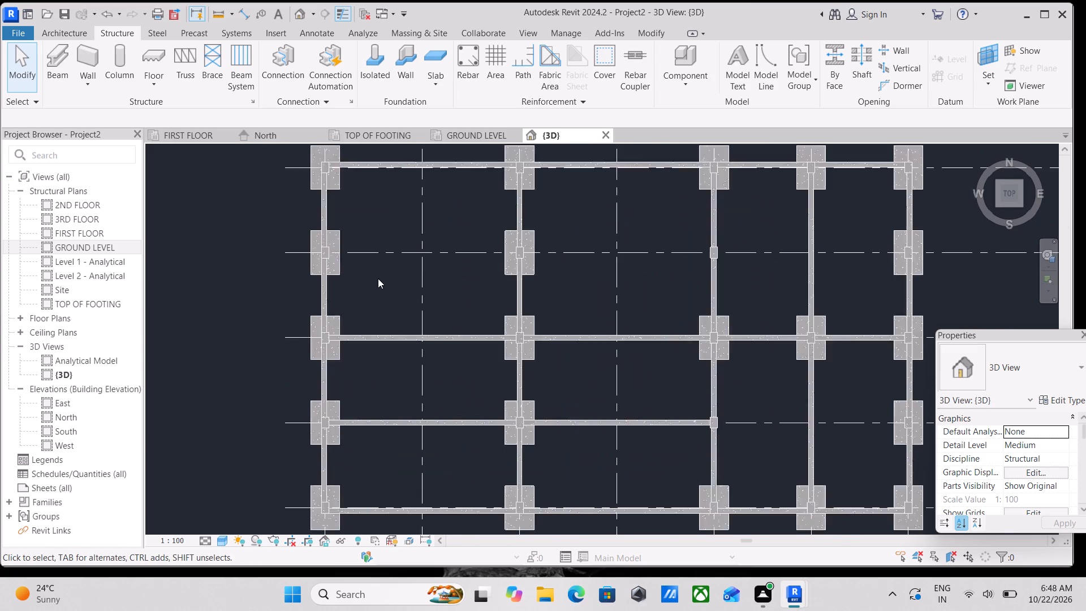
scroll(378, 278, "up", 2)
scroll(381, 274, "down", 3)
middle_click_drag(381, 274, 408, 321)
scroll(510, 317, "up", 2)
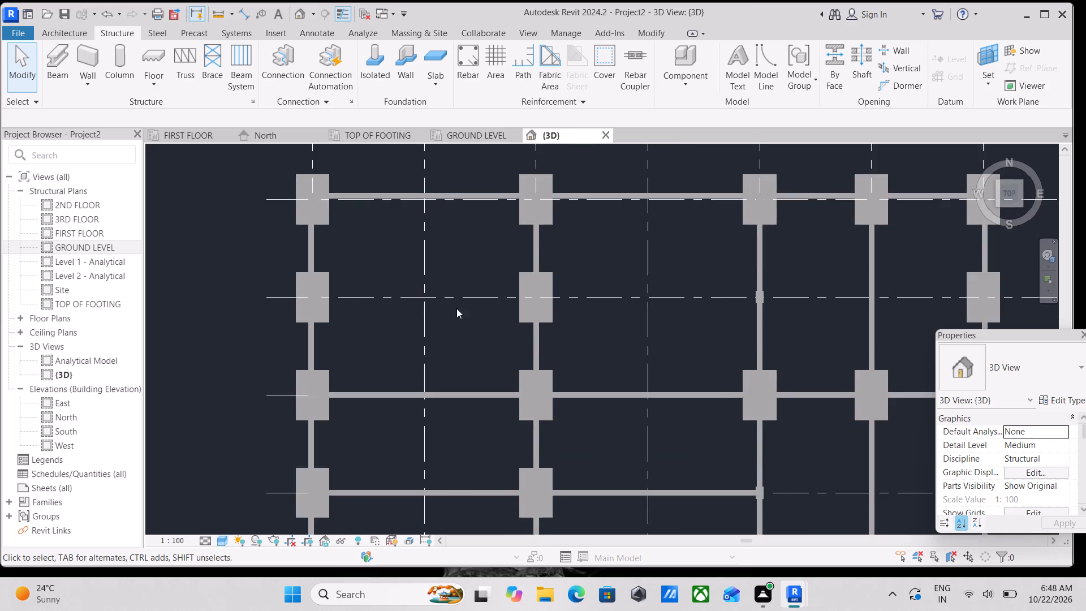
Delete the two ground beams along grid 6, one between grids A and C and one between grids C and E.
scroll(417, 307, "down", 2)
middle_click_drag(411, 305, 318, 316)
scroll(392, 346, "down", 3)
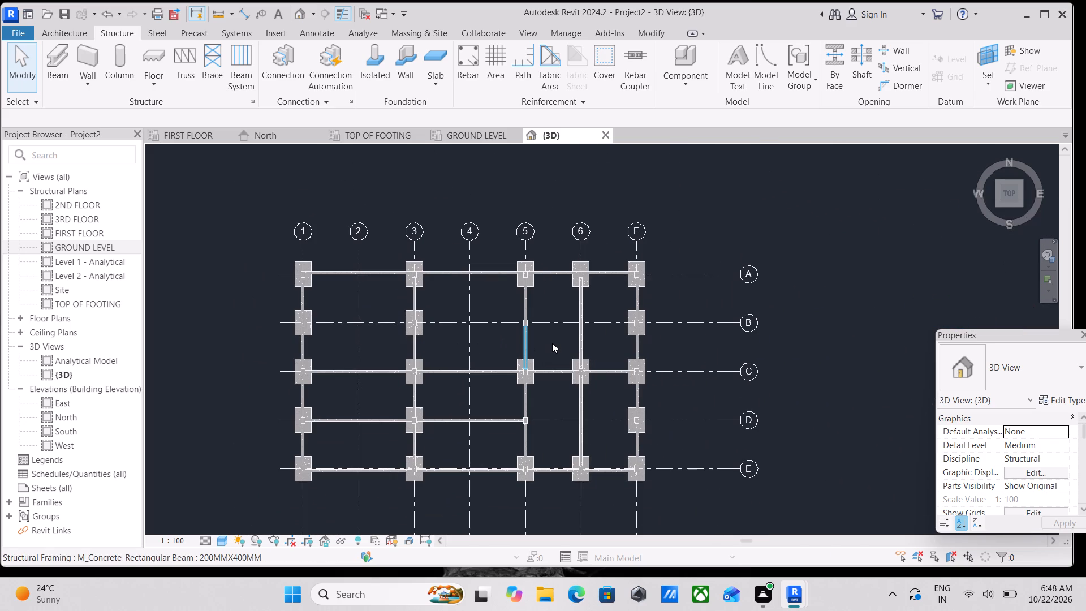
scroll(585, 346, "up", 2)
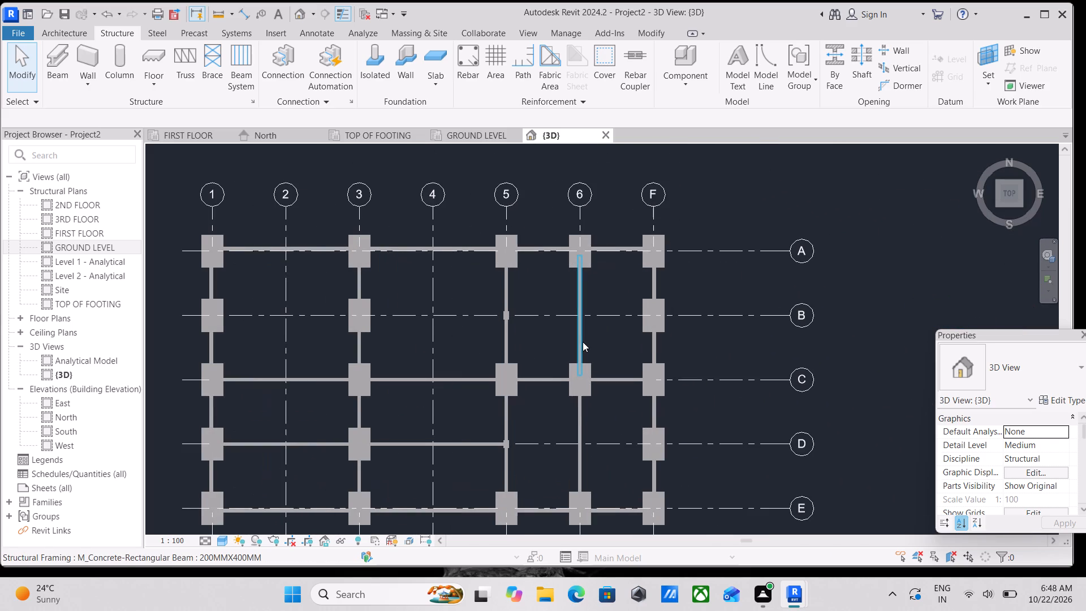
left_click(583, 342)
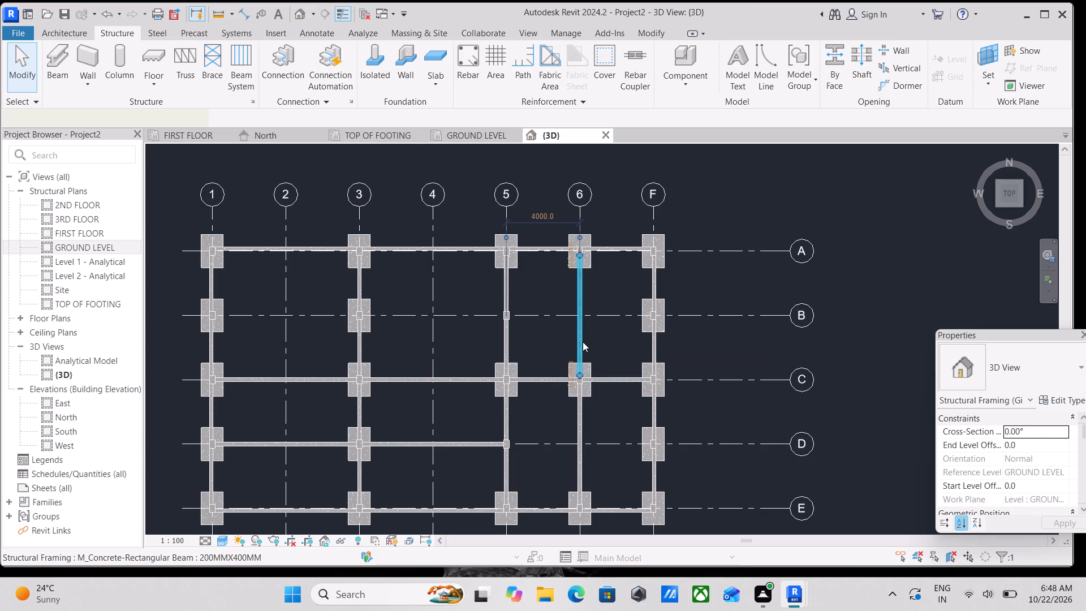
right_click(583, 342)
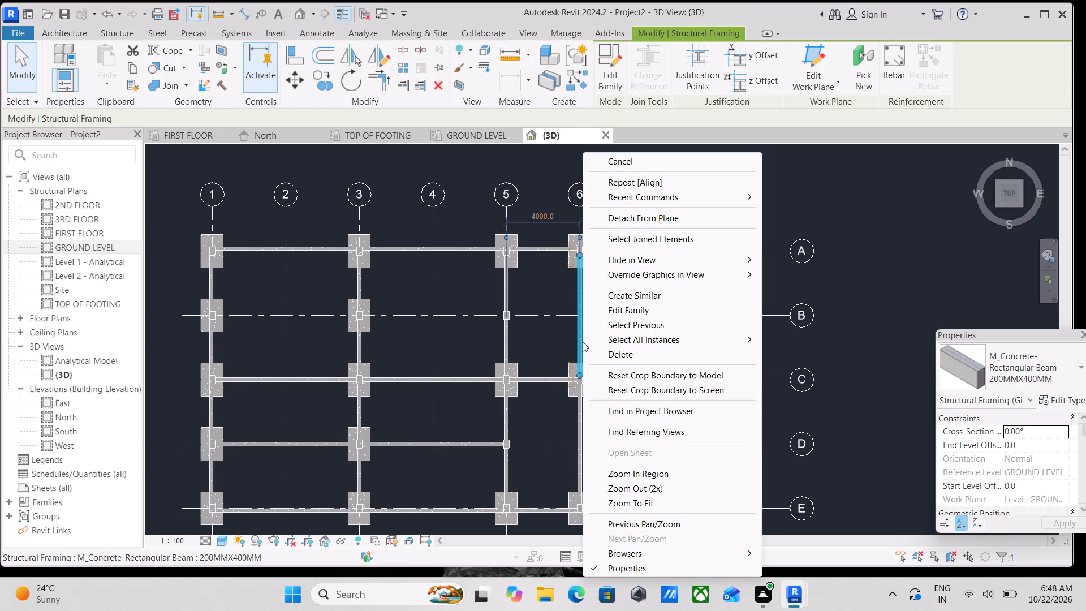
left_click(630, 355)
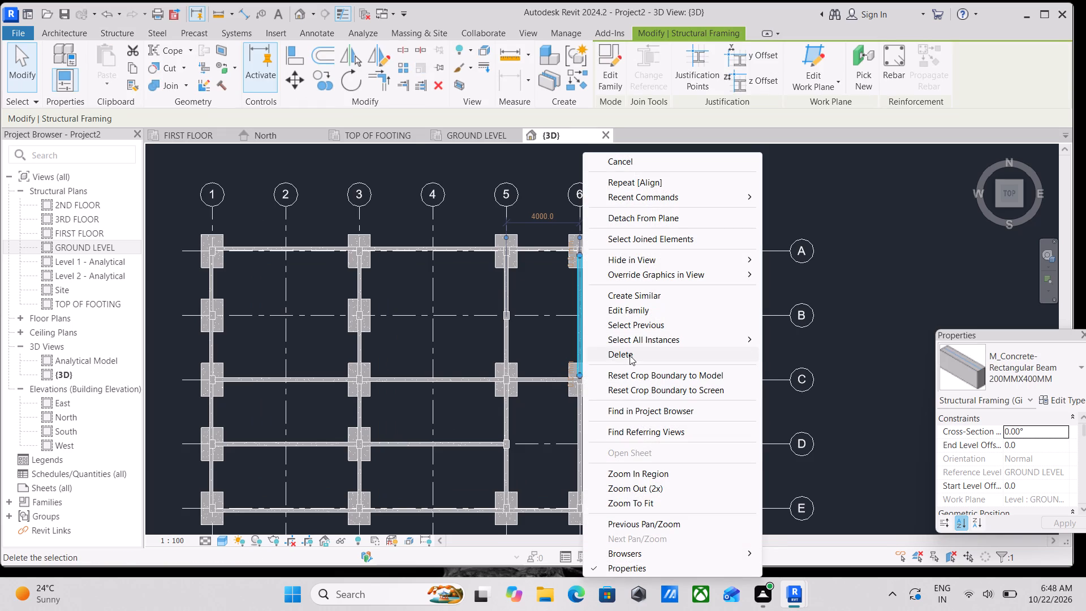
scroll(630, 330, "down", 2)
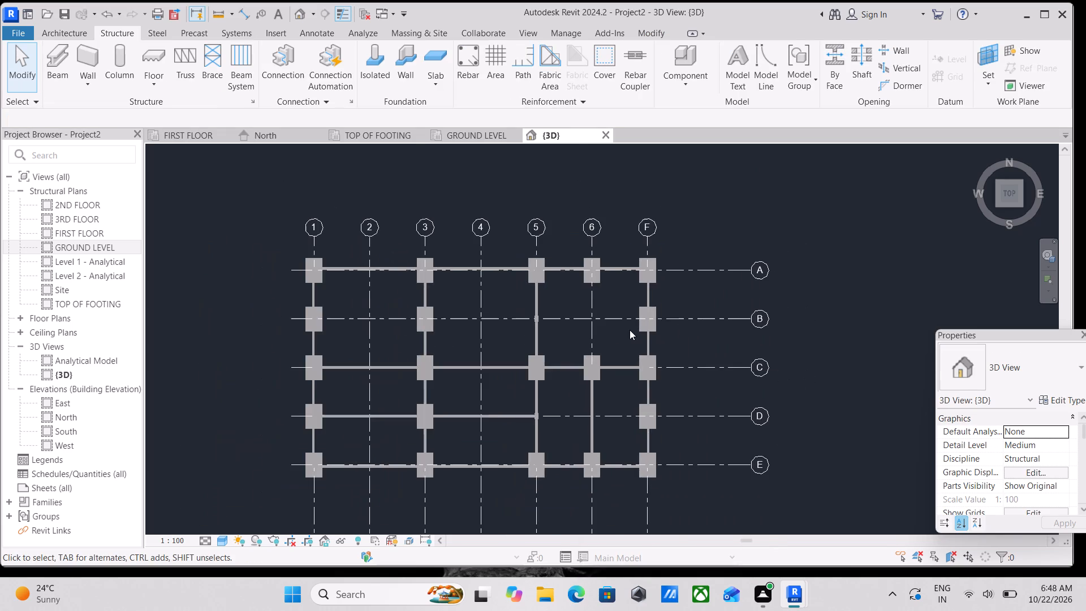
middle_click_drag(622, 326, 564, 252)
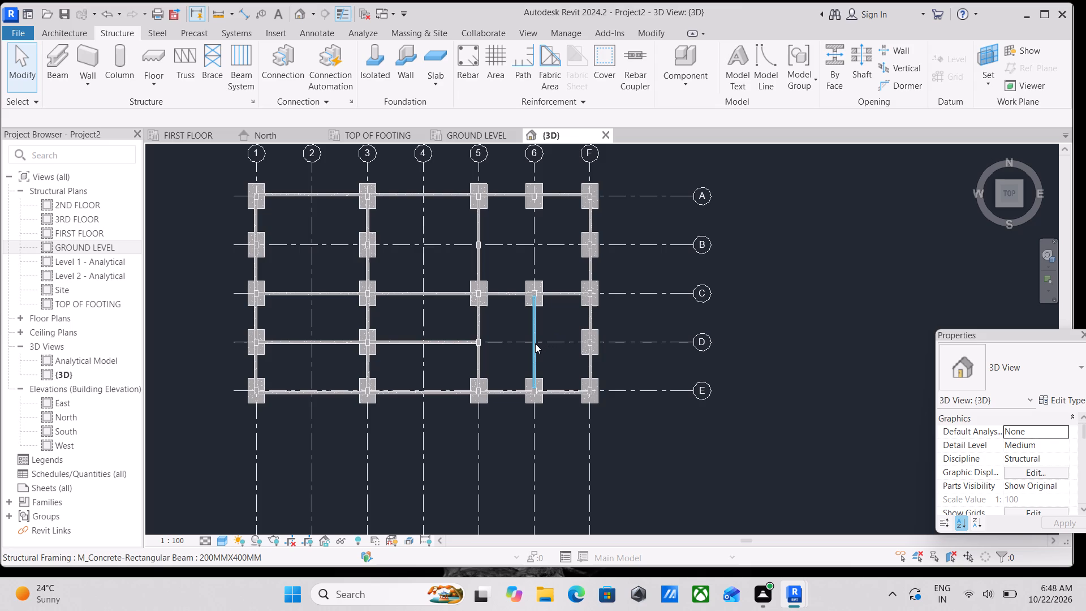
left_click(536, 343)
right_click(536, 343)
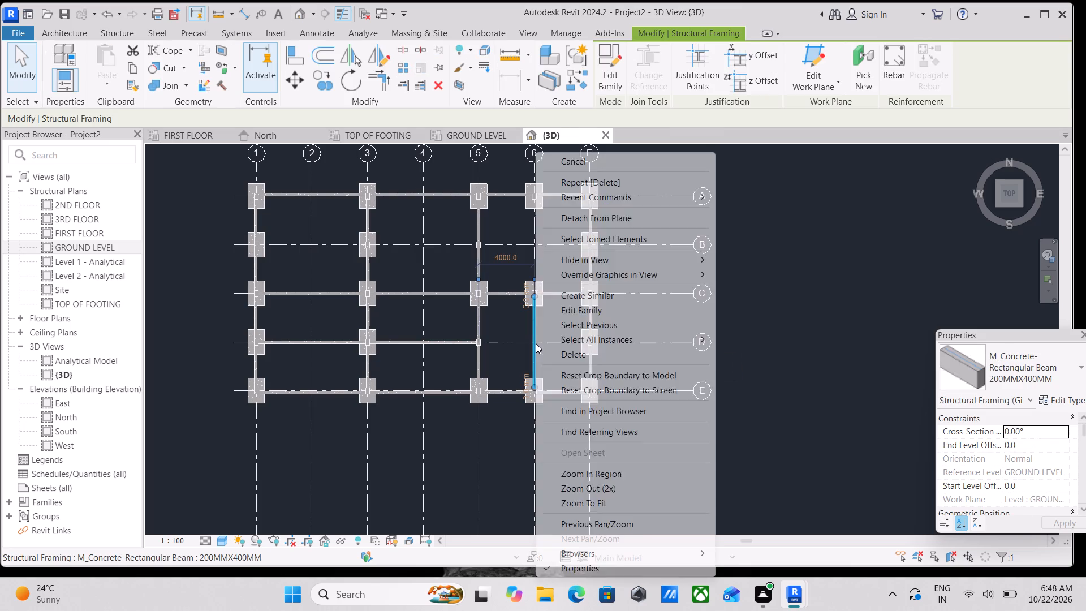
left_click(579, 354)
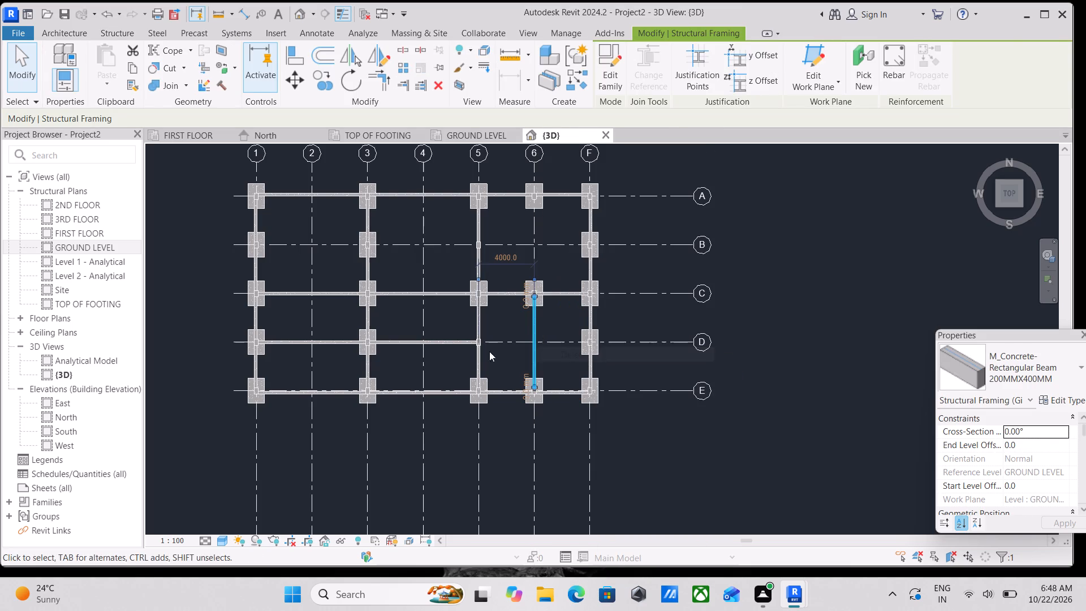
Delete the two ground beams along grid D, one between grids 3 and 5 and one between grids 1 and 3.
left_click(436, 340)
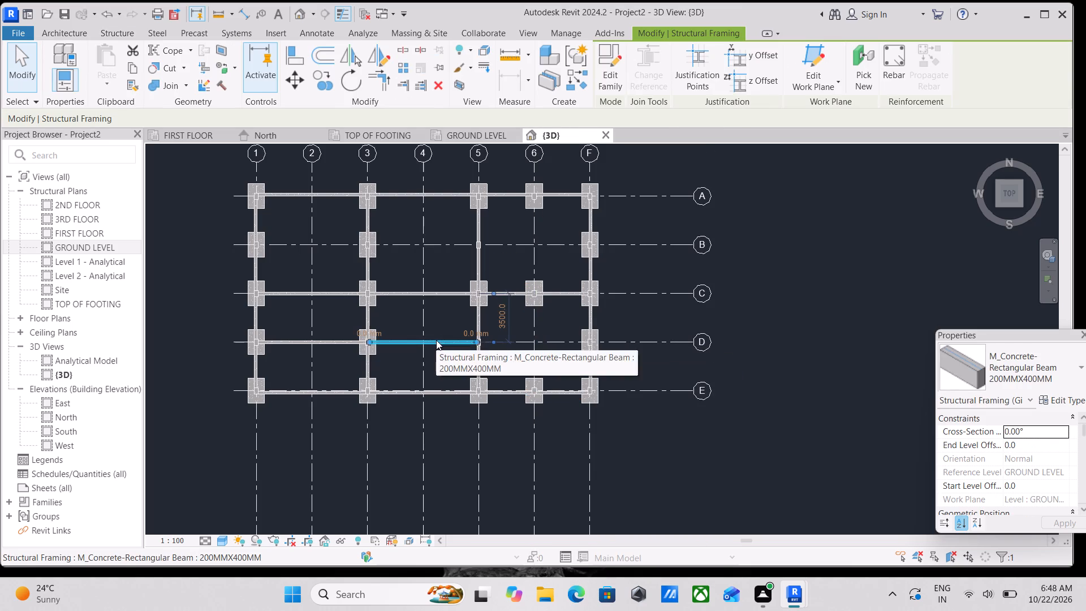
right_click(436, 340)
left_click(462, 355)
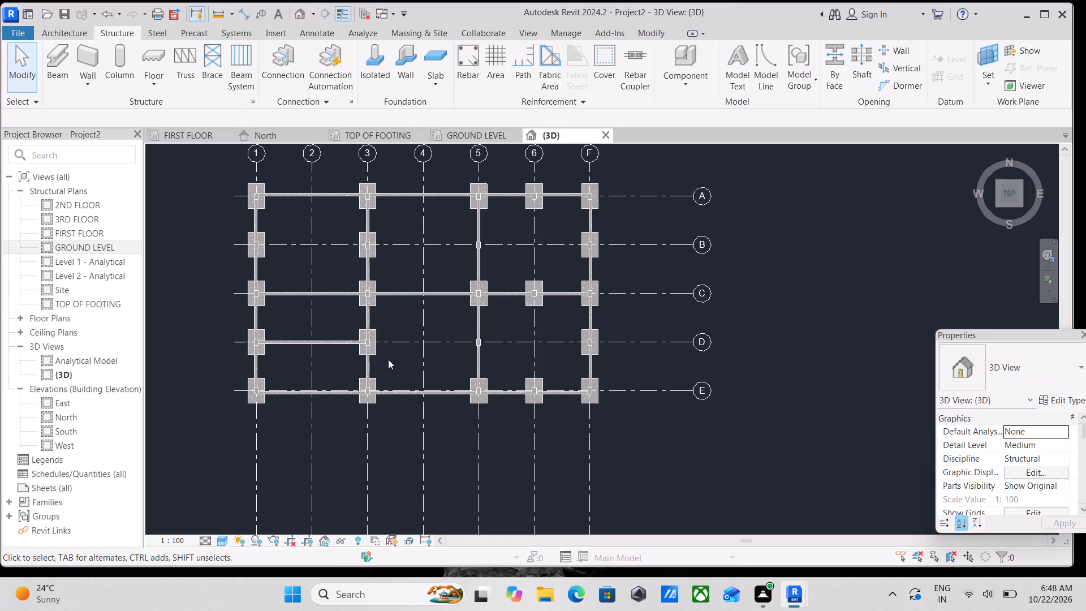
left_click(312, 343)
right_click(312, 343)
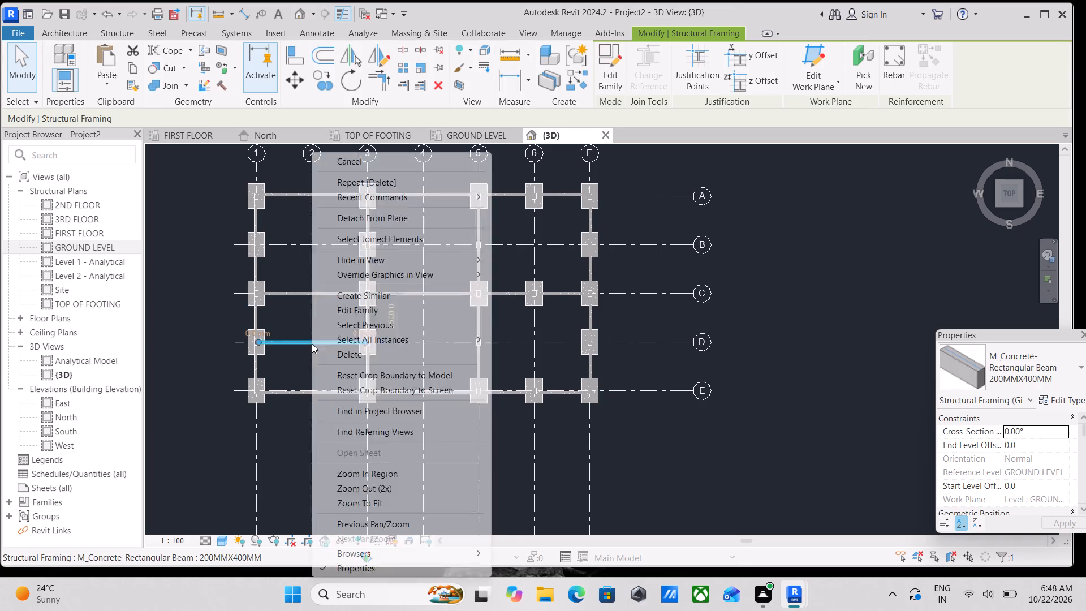
left_click(331, 352)
Examine the remaining ground beams, columns and footings in the 3D view from the top and several oblique angles.
scroll(377, 289, "down", 2)
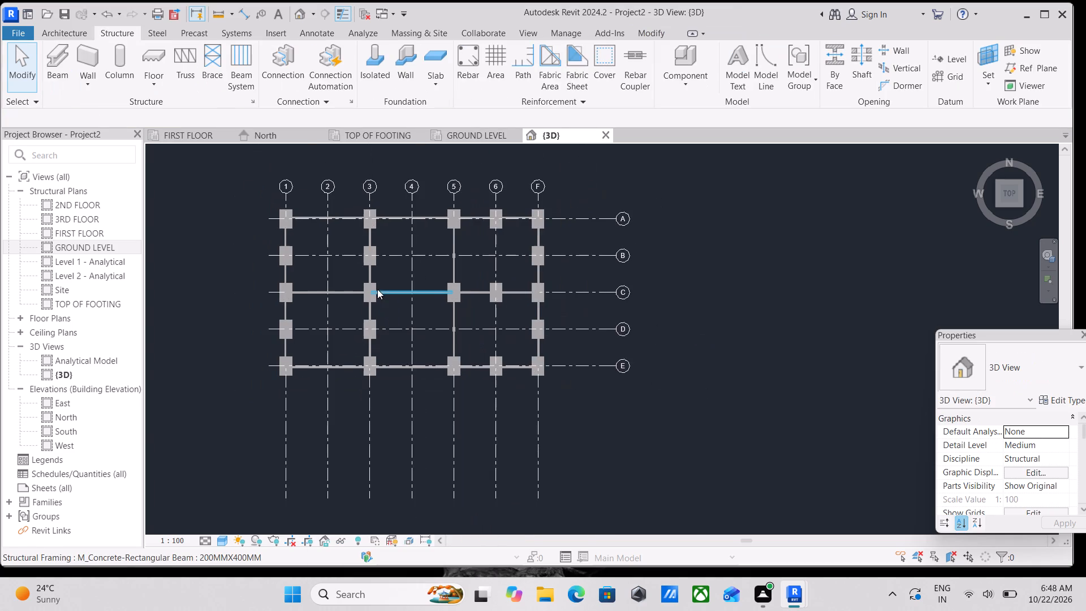
middle_click_drag(377, 289, 413, 304)
scroll(413, 304, "up", 1)
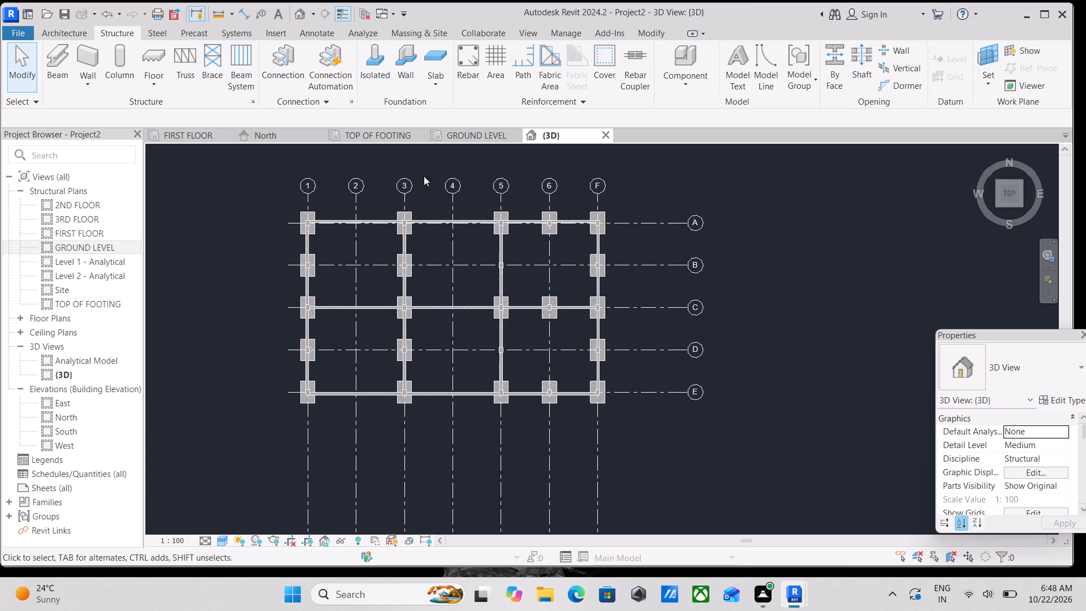
scroll(463, 199, "up", 2)
scroll(659, 263, "down", 3)
middle_click_drag(490, 290, 494, 239, "shift")
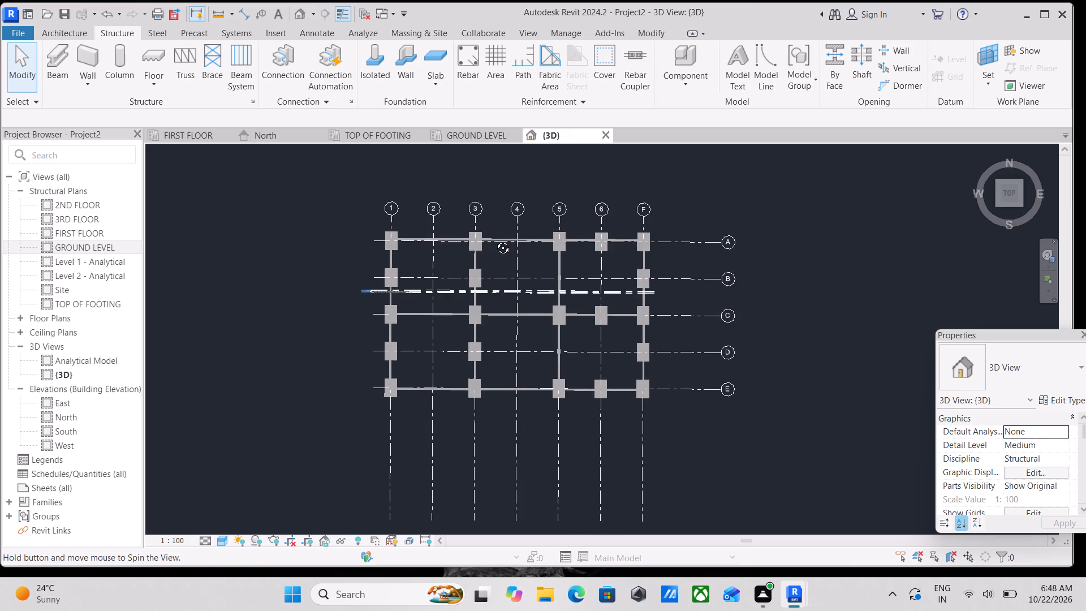
middle_click_drag(494, 239, 501, 367, "shift")
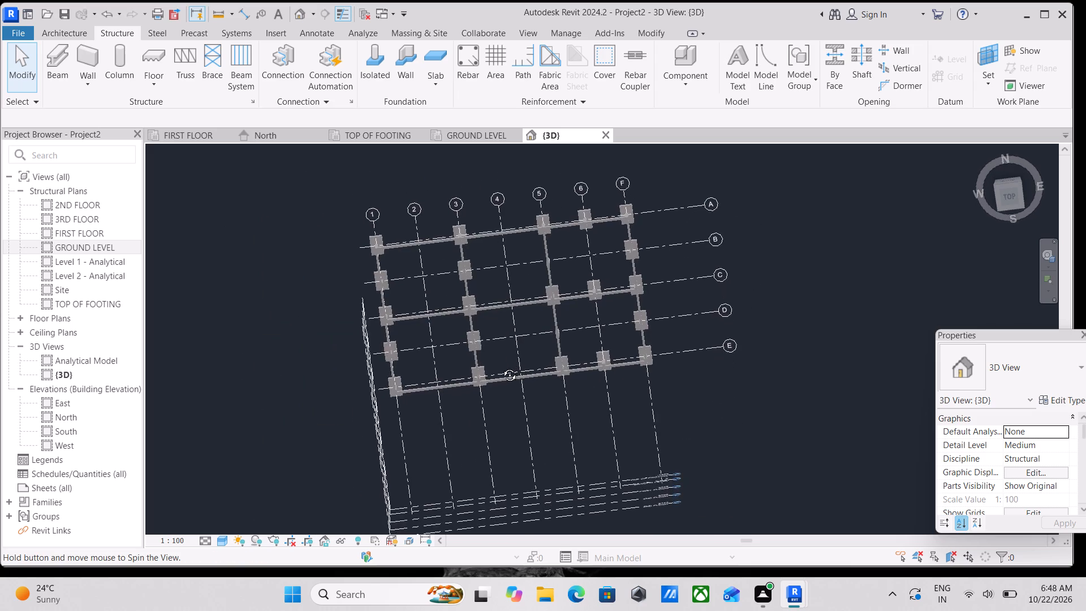
middle_click_drag(501, 367, 476, 220, "shift")
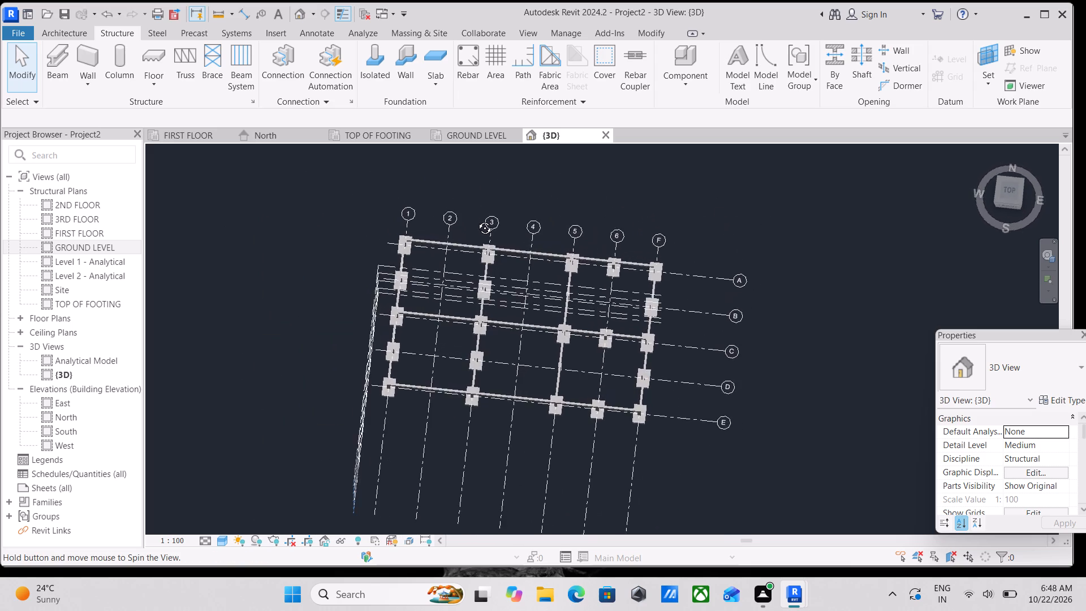
middle_click_drag(476, 220, 411, 152, "shift")
middle_click_drag(518, 379, 477, 291, "shift")
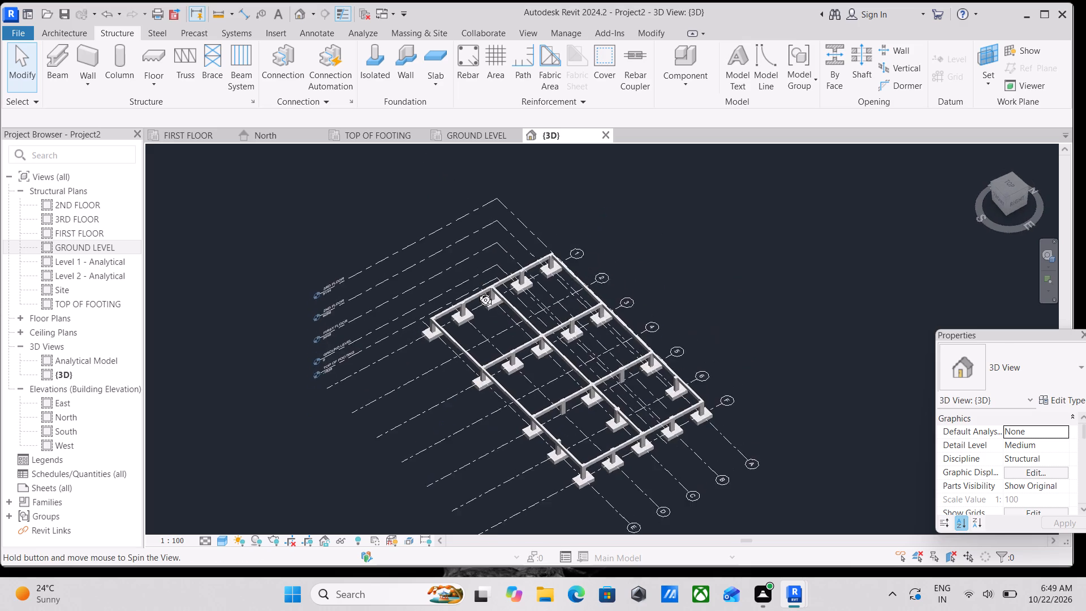
middle_click_drag(477, 291, 567, 343, "shift")
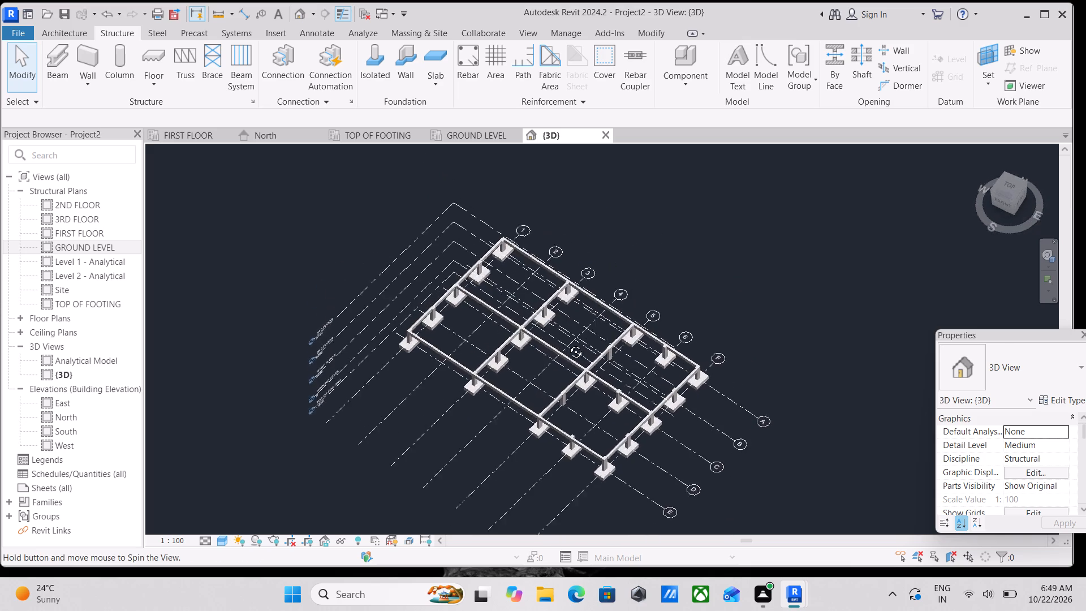
middle_click_drag(567, 343, 623, 370, "shift")
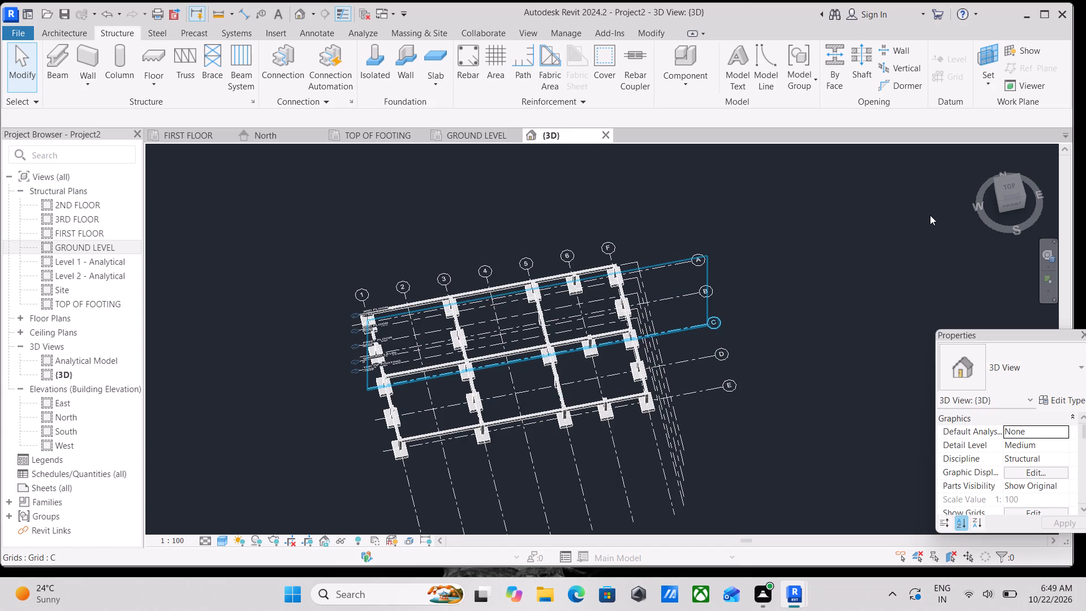
scroll(589, 360, "up", 1)
scroll(452, 373, "up", 7)
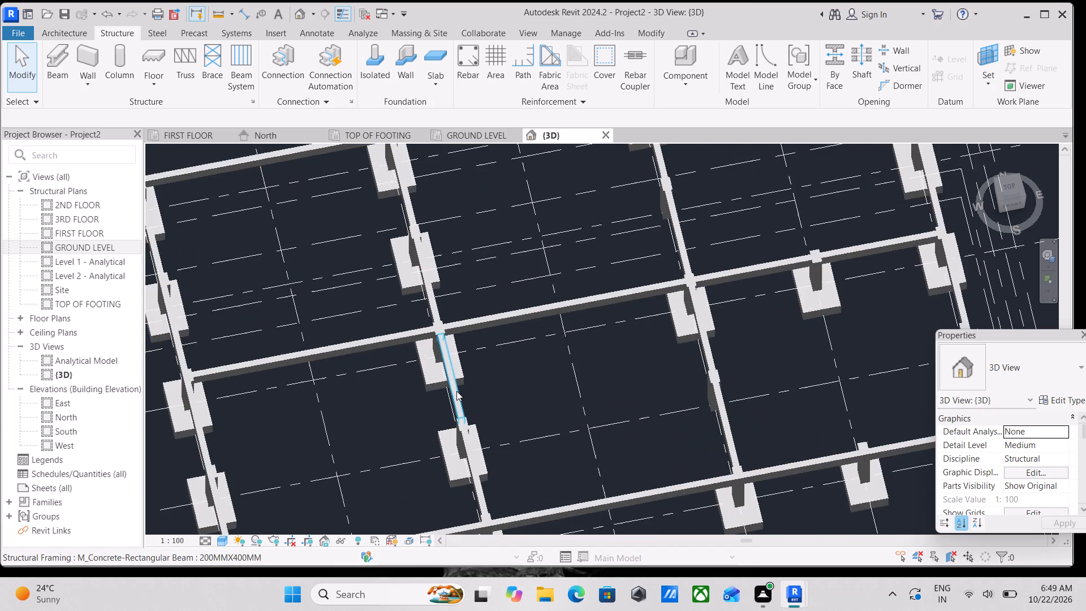
scroll(518, 369, "down", 4)
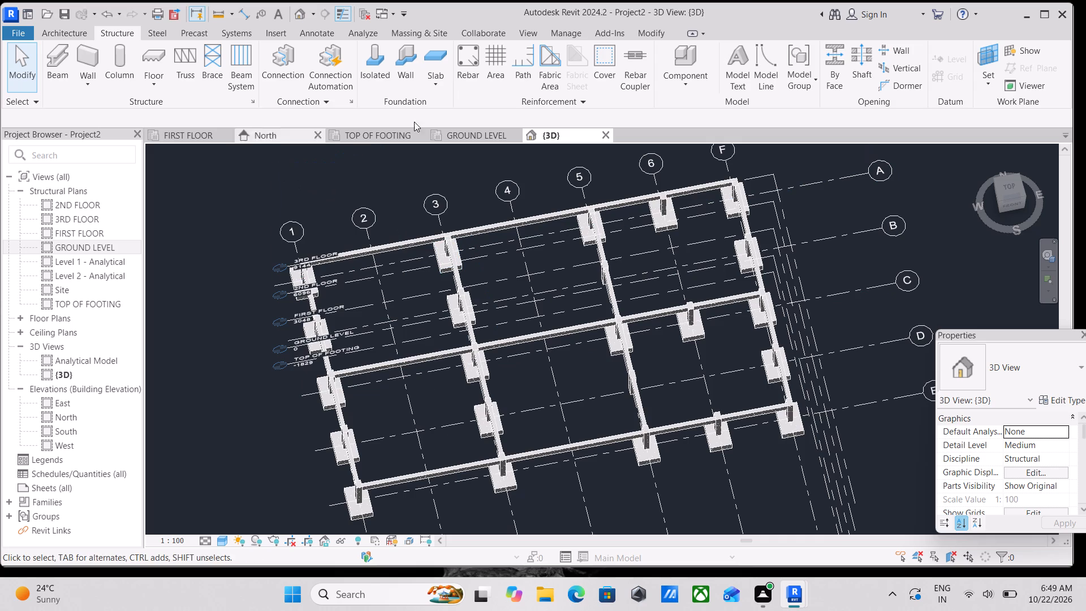
In the TOP OF FOOTING plan, place M_Footing-Rectangular 1800 x 1200 x 450mm isolated footings under the columns at grids 5-D and 5-B.
left_click(377, 138)
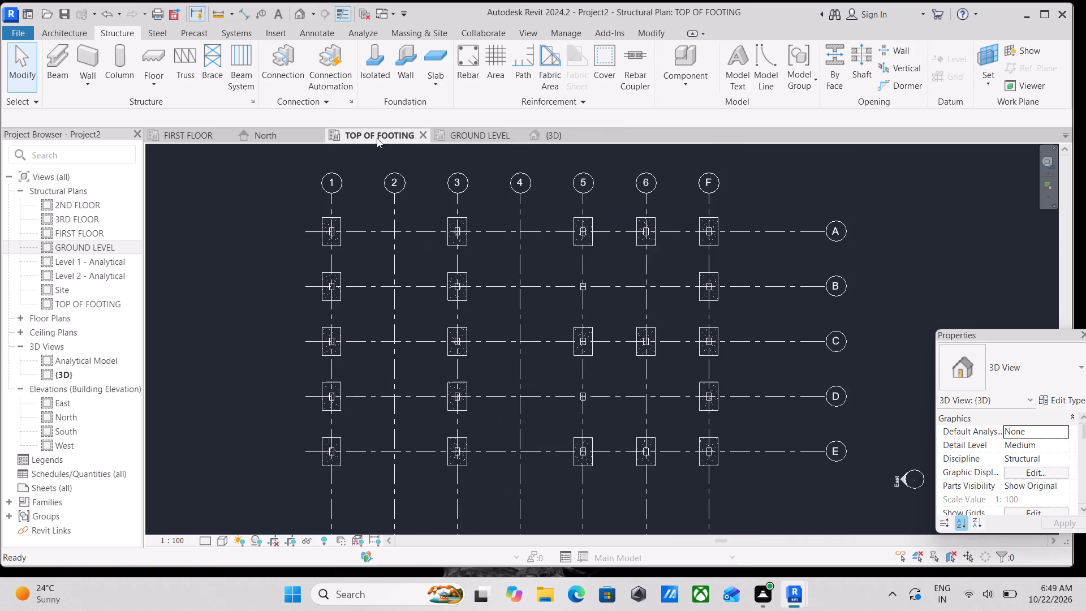
scroll(602, 424, "up", 2)
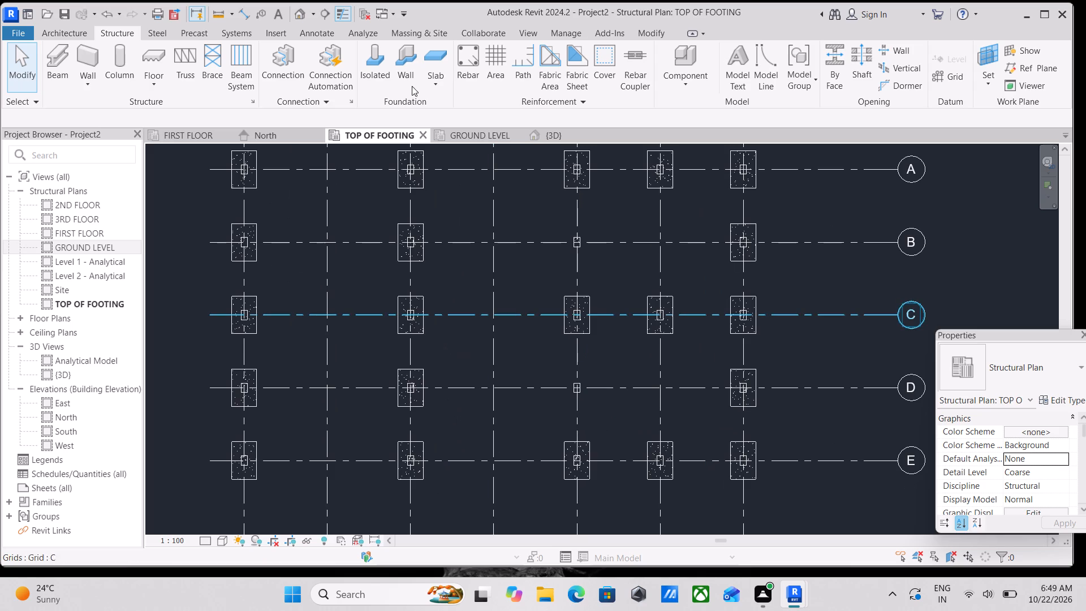
left_click(55, 80)
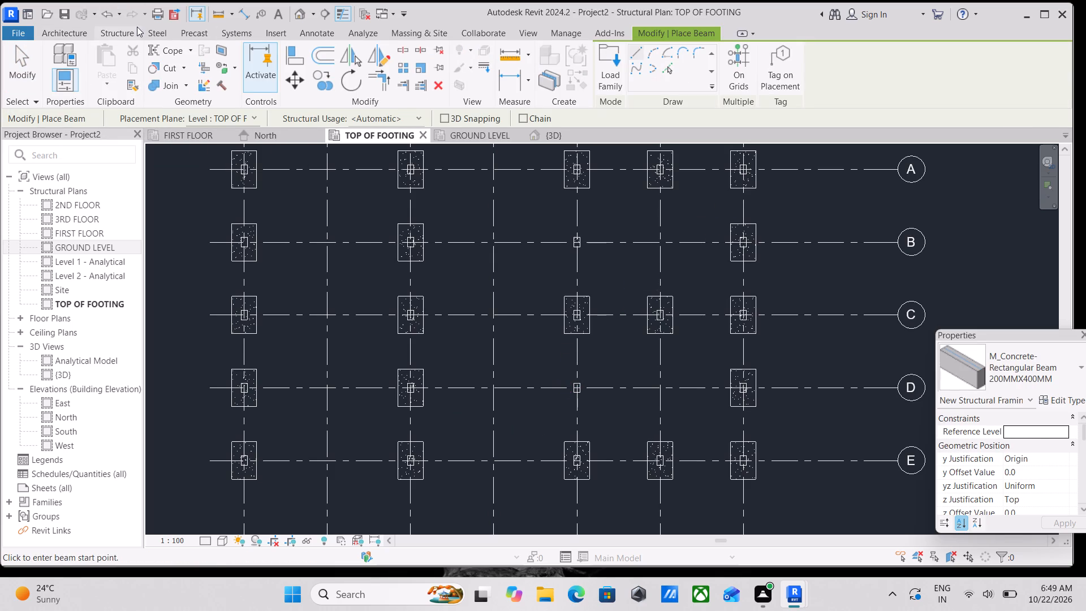
left_click(121, 30)
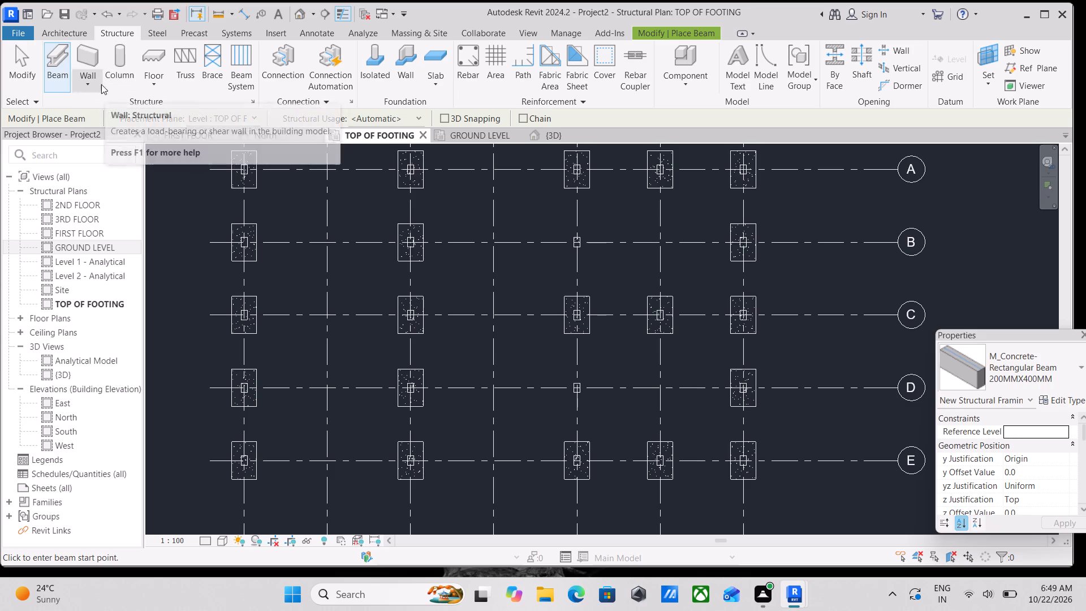
left_click(364, 58)
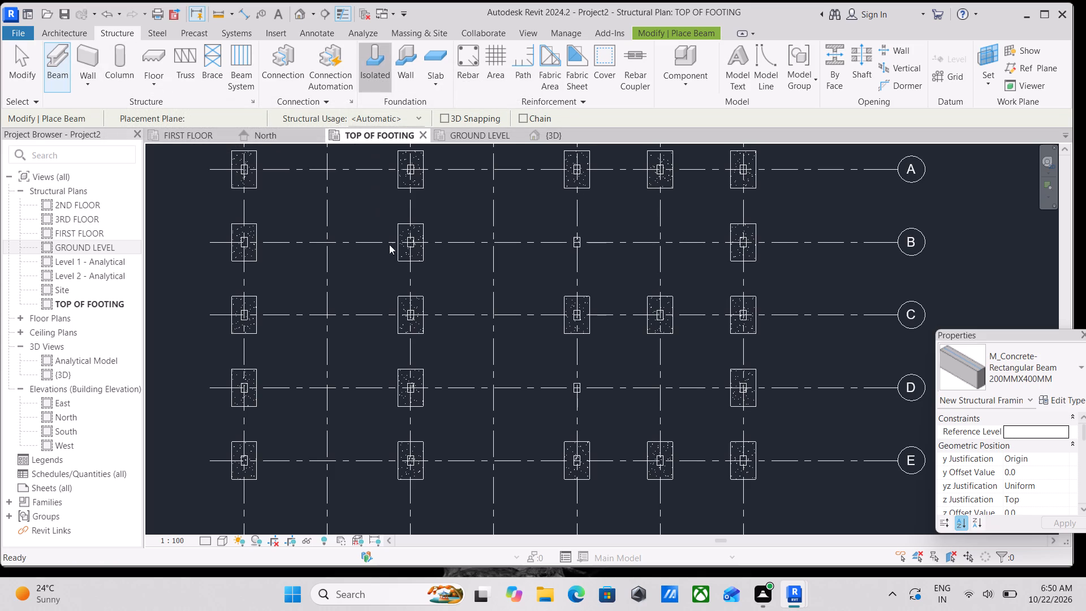
scroll(572, 400, "up", 2)
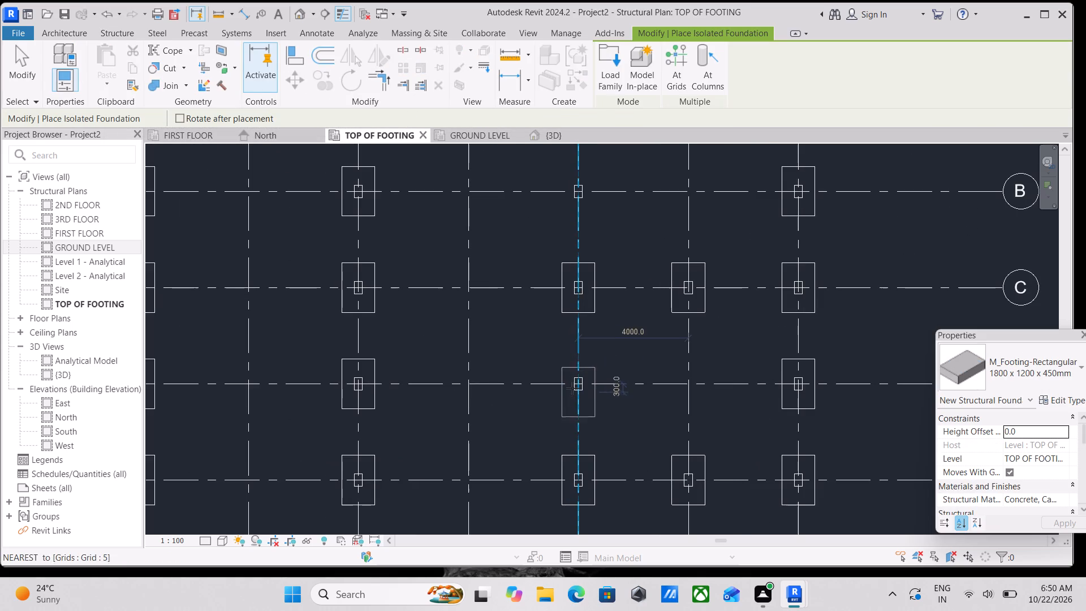
left_click(572, 388)
scroll(574, 348, "down", 2)
middle_click_drag(578, 352, 584, 437)
scroll(584, 437, "up", 1)
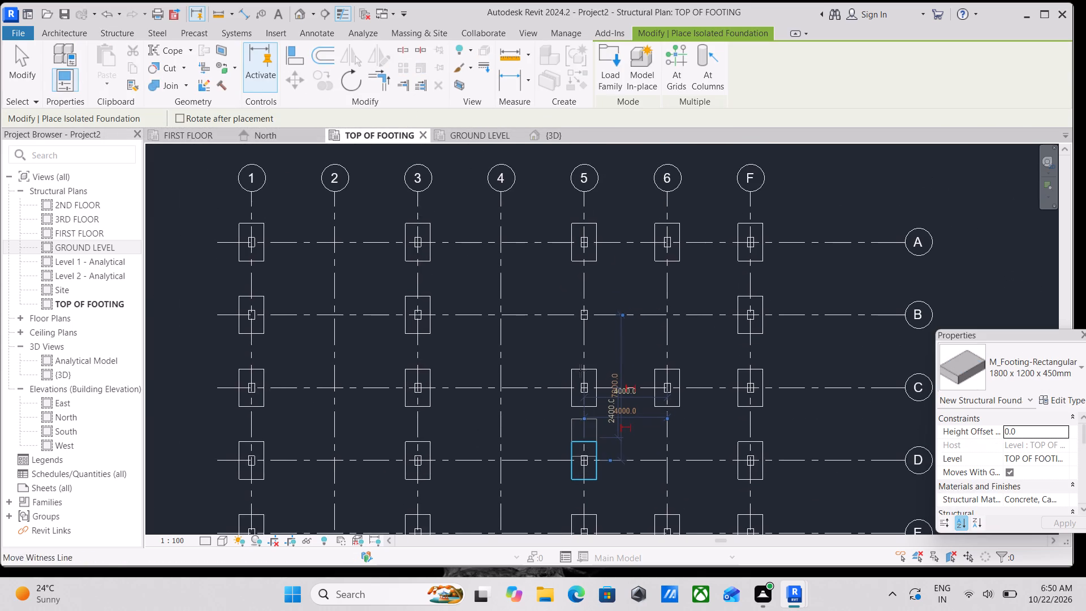
left_click(581, 296)
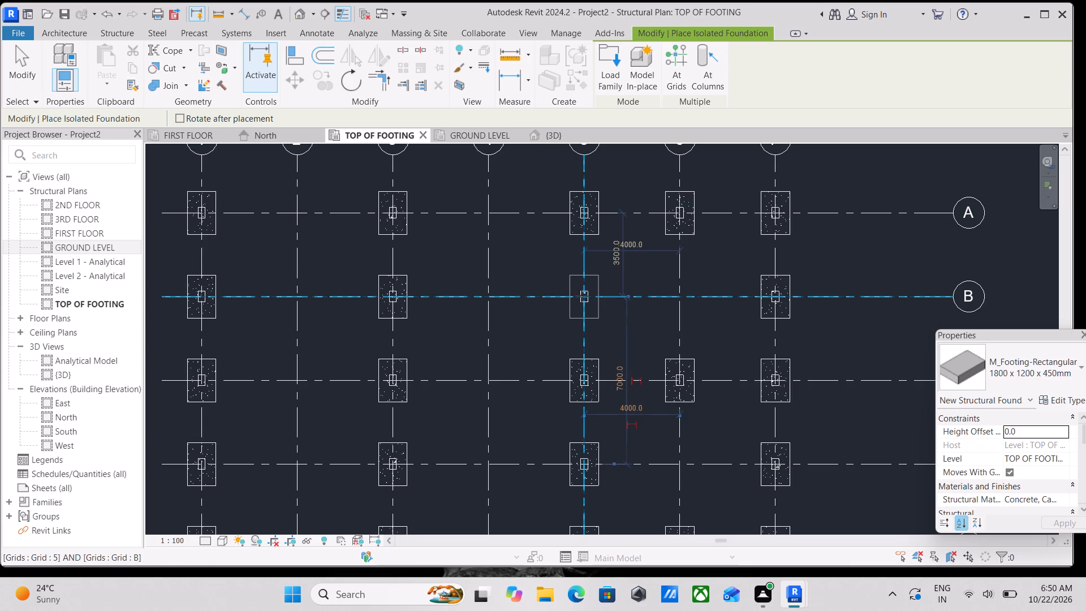
key("Escape")
key("Escape")
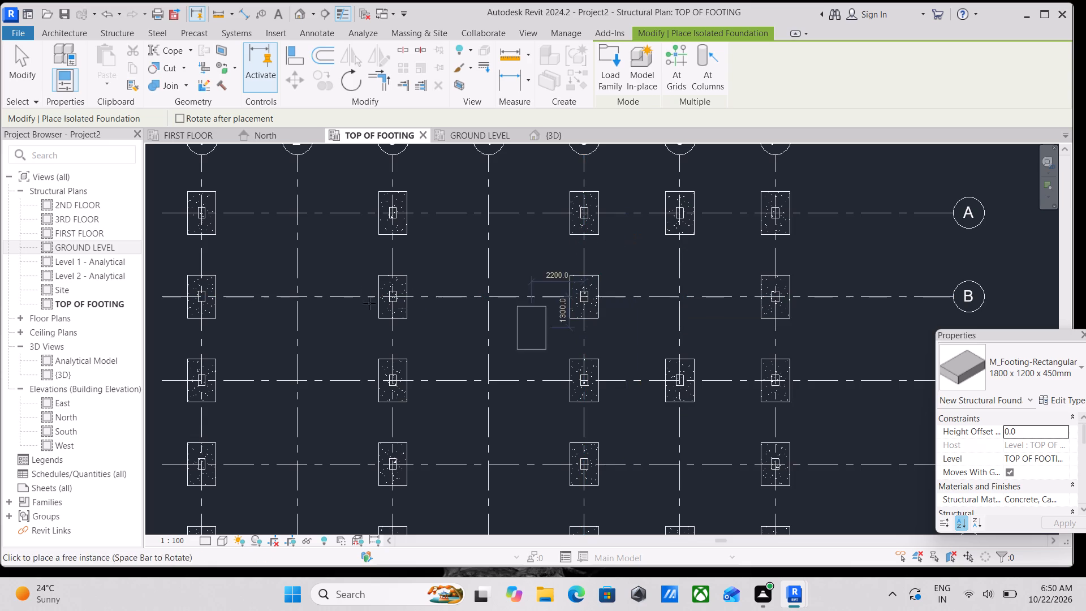
key("Escape")
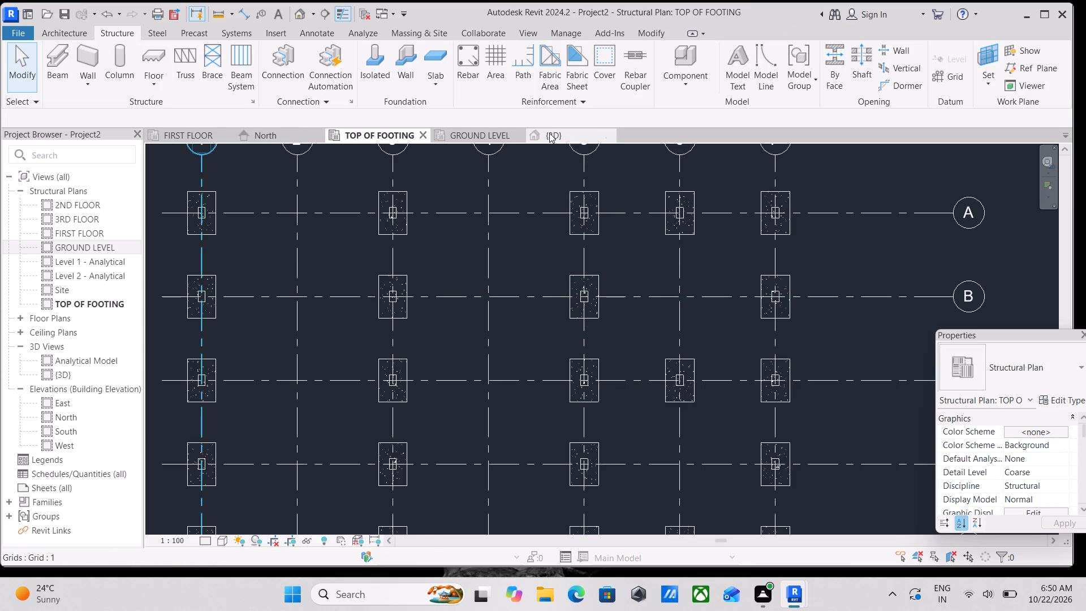
Check the footings on grid 5 at grids B and D in the 3D view.
left_click(549, 133)
scroll(596, 268, "down", 3)
scroll(649, 308, "down", 2)
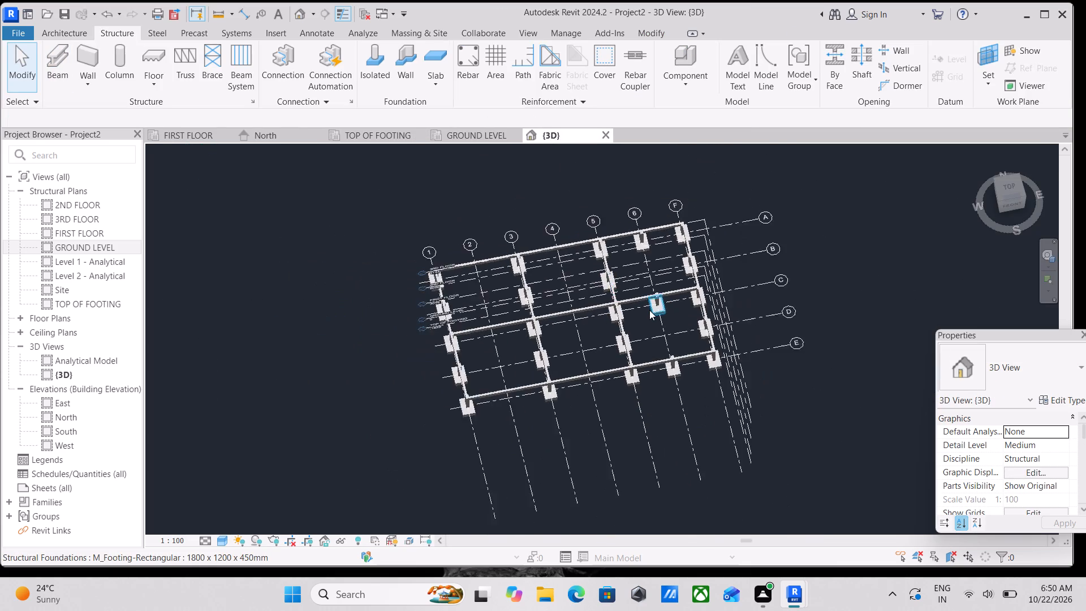
scroll(649, 312, "down", 2)
scroll(643, 341, "up", 8)
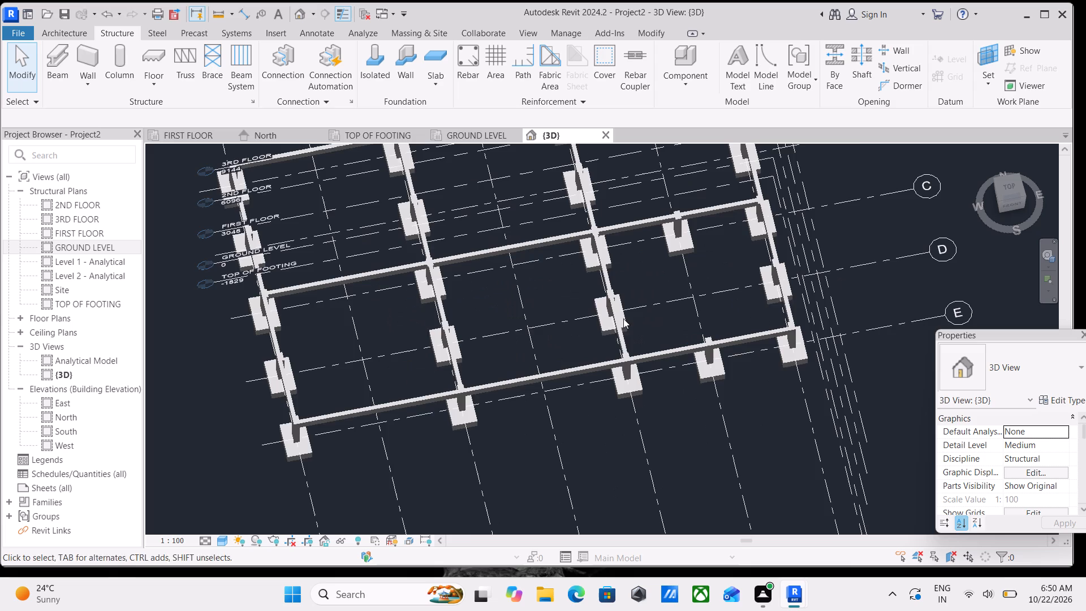
scroll(610, 304, "down", 2)
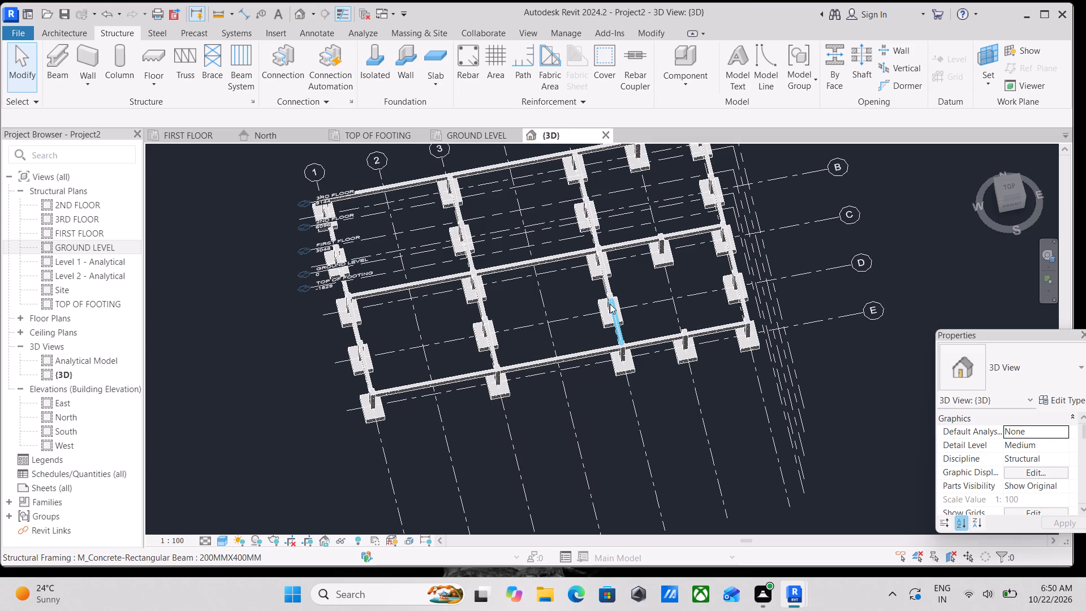
Examine the ground beams, columns and footings across the 3D model from several orbit angles and close-ups.
scroll(555, 360, "up", 3)
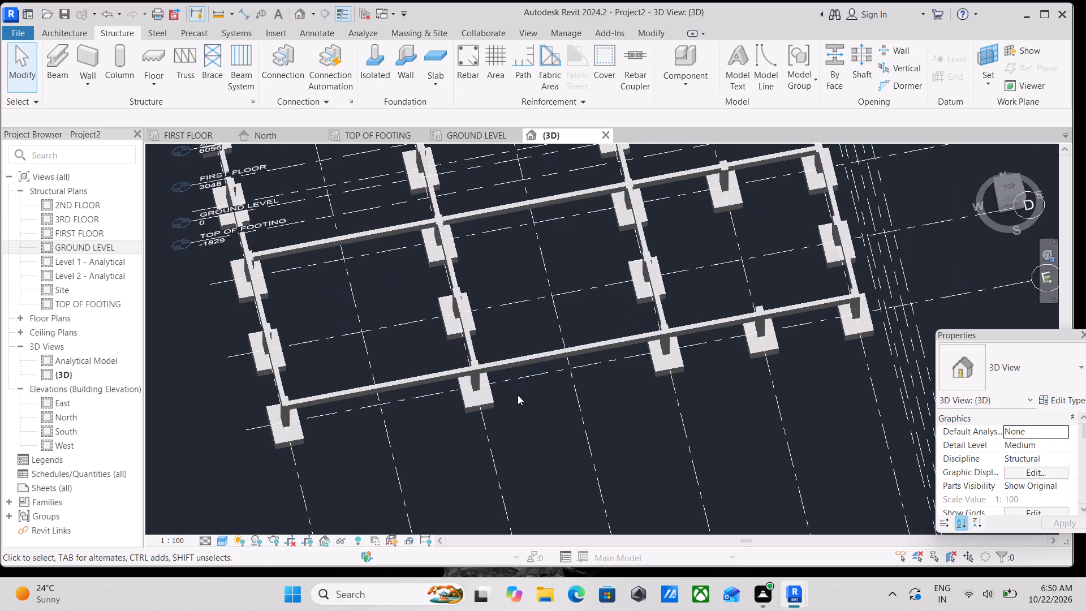
scroll(558, 279, "up", 2)
scroll(557, 279, "down", 2)
middle_click_drag(557, 279, 552, 314)
scroll(552, 315, "up", 1)
scroll(552, 315, "down", 4)
key("Escape")
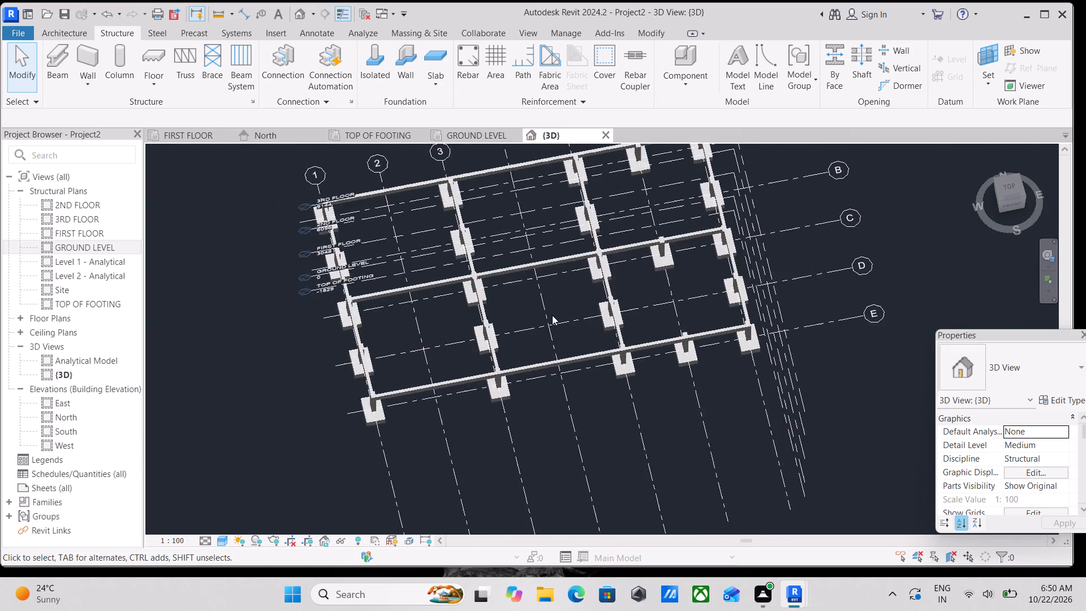
scroll(552, 315, "down", 4)
middle_click_drag(526, 290, 456, 370, "shift")
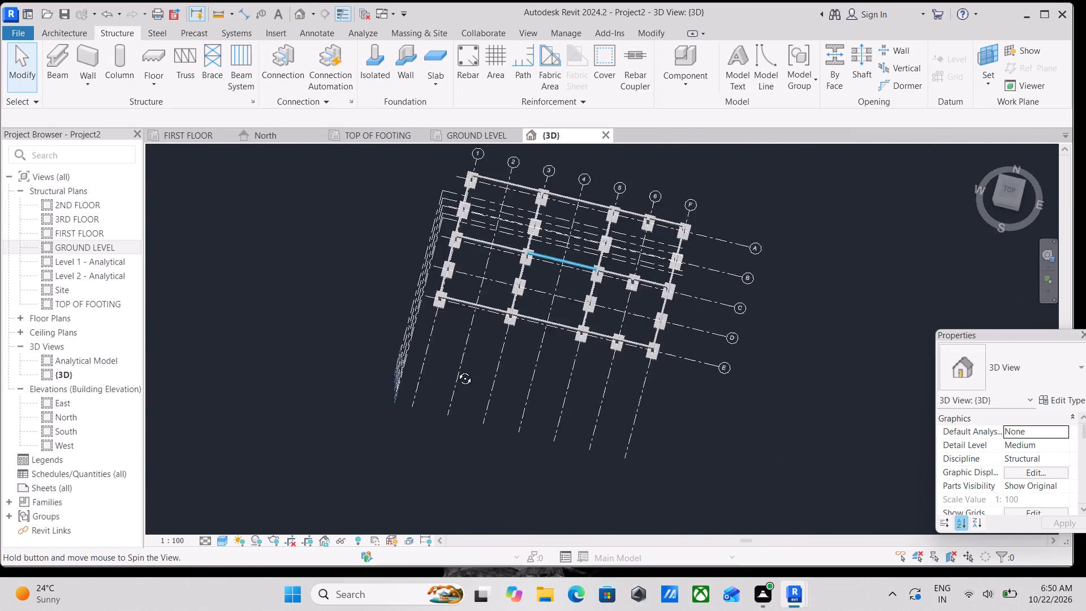
middle_click_drag(456, 370, 449, 379, "shift")
scroll(601, 217, "up", 8)
key("Escape")
scroll(548, 355, "up", 2)
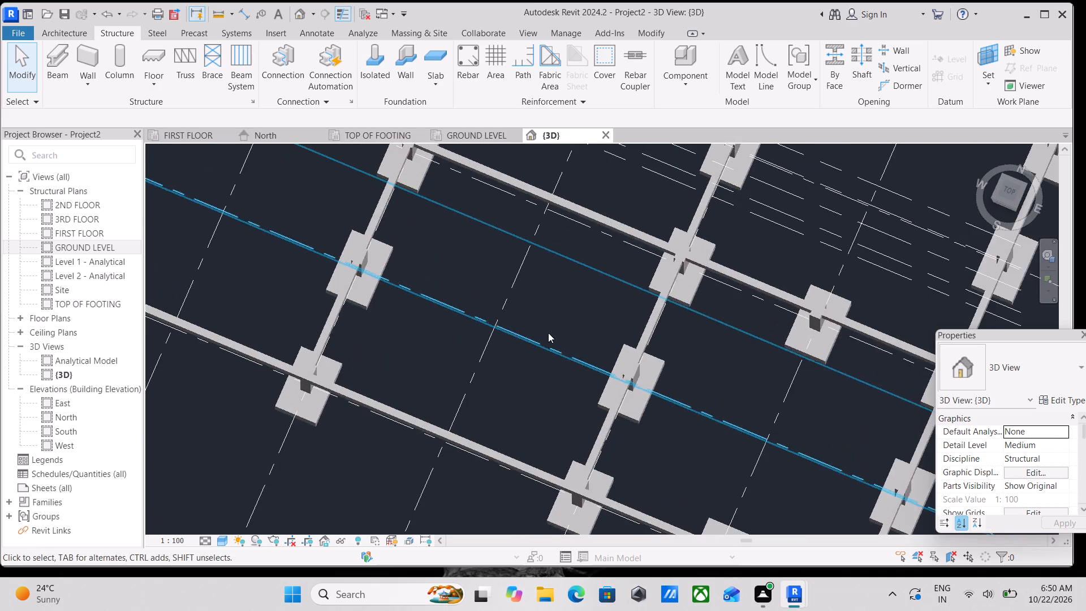
middle_click_drag(548, 330, 615, 355, "shift")
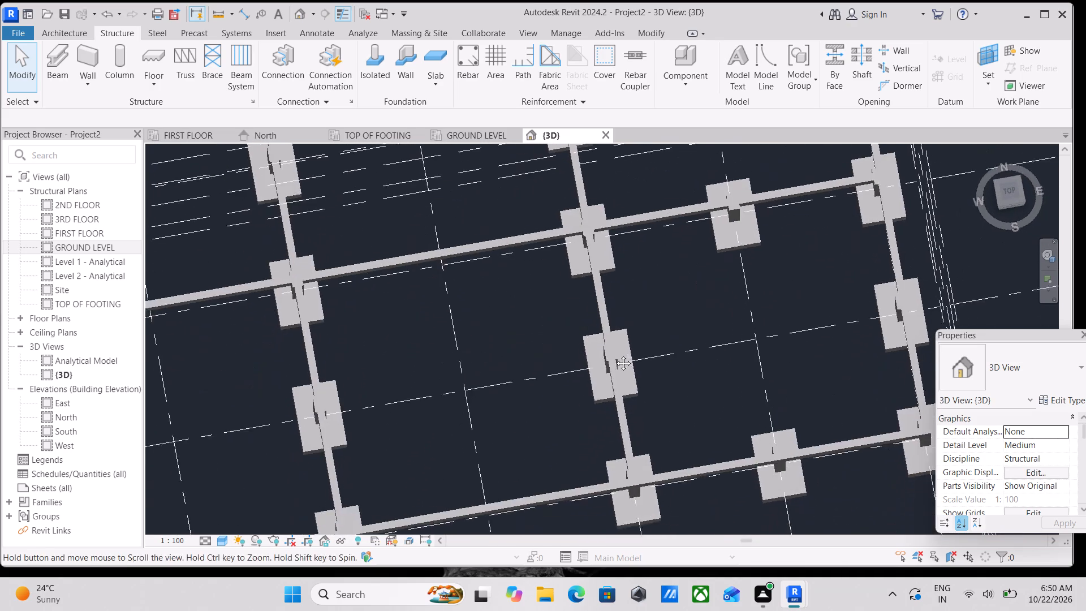
middle_click_drag(615, 355, 614, 360, "shift")
In the front-facing 3D view, extend the head end of the FIRST FLOOR level line well beyond grid 1, away from the building.
left_click(999, 204)
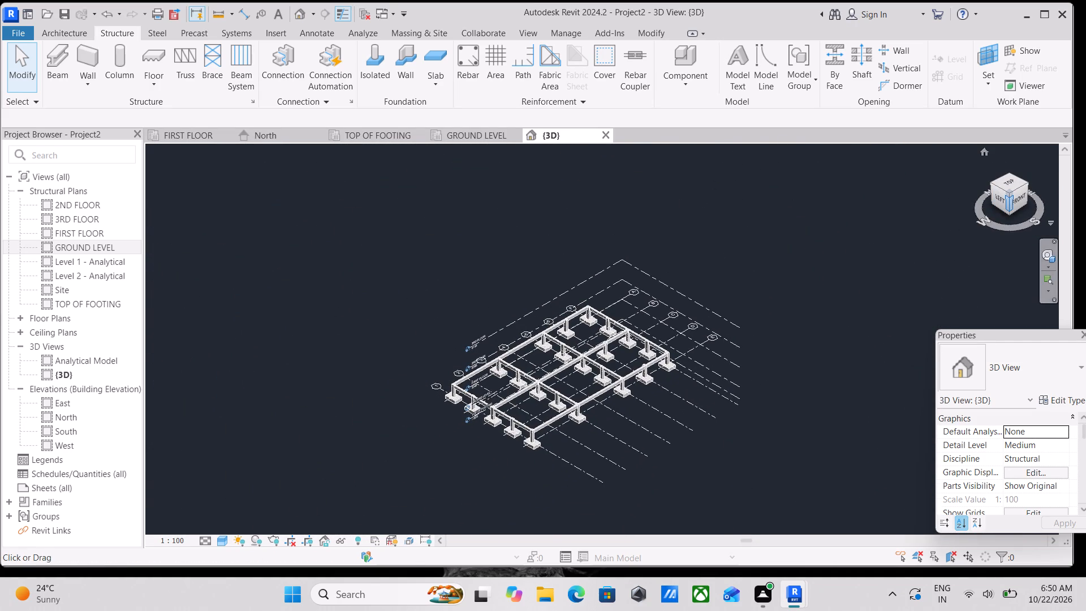
left_click(1018, 200)
scroll(615, 426, "up", 2)
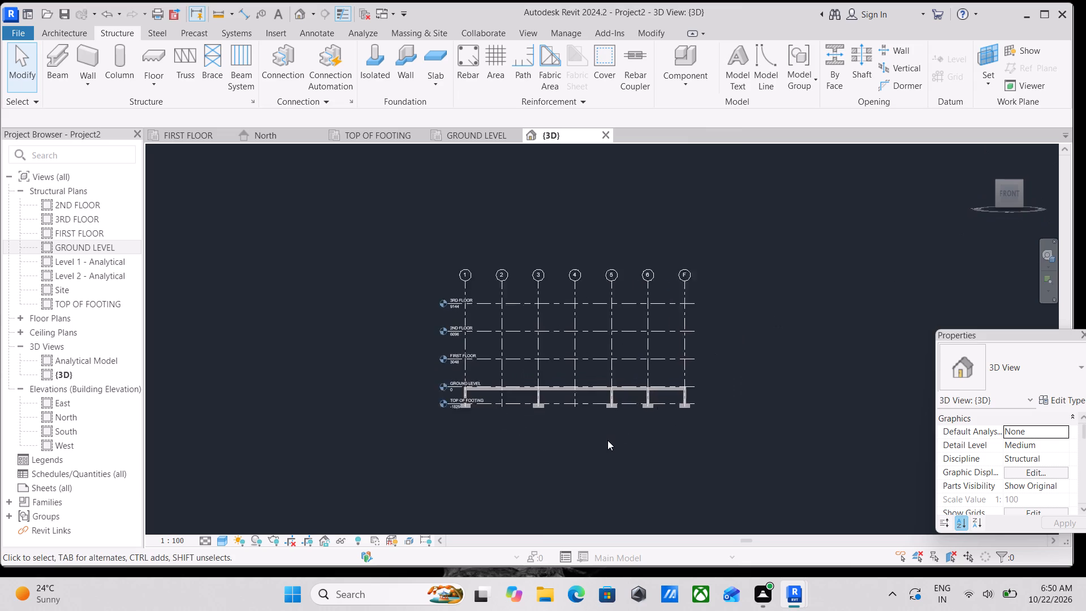
scroll(607, 440, "up", 4)
scroll(389, 389, "up", 3)
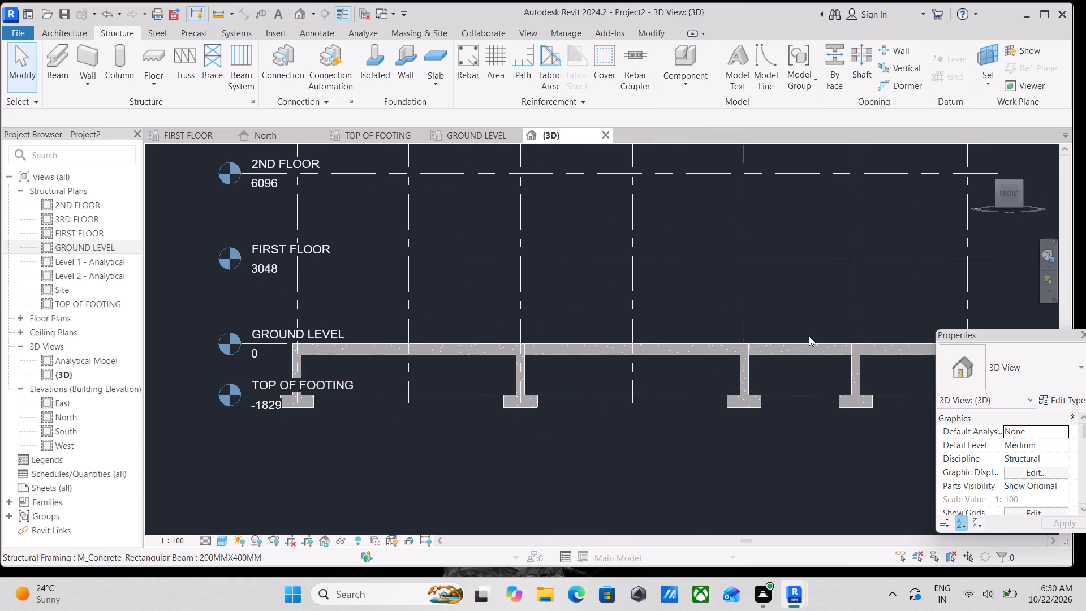
scroll(809, 336, "down", 1)
middle_click_drag(809, 336, 671, 293)
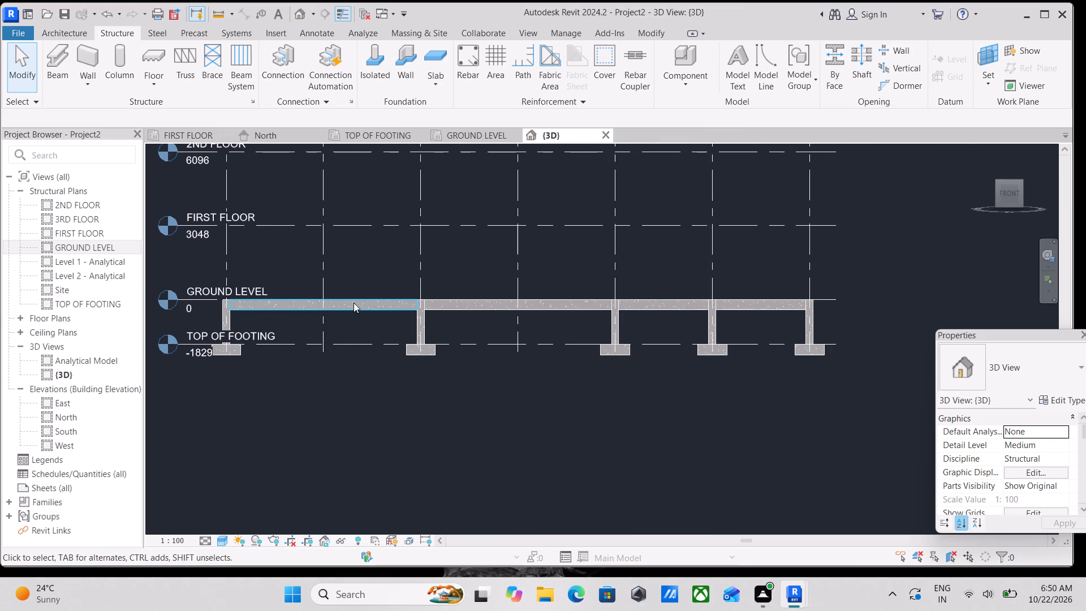
middle_click_drag(354, 303, 567, 294)
scroll(567, 294, "down", 2)
left_click(510, 234)
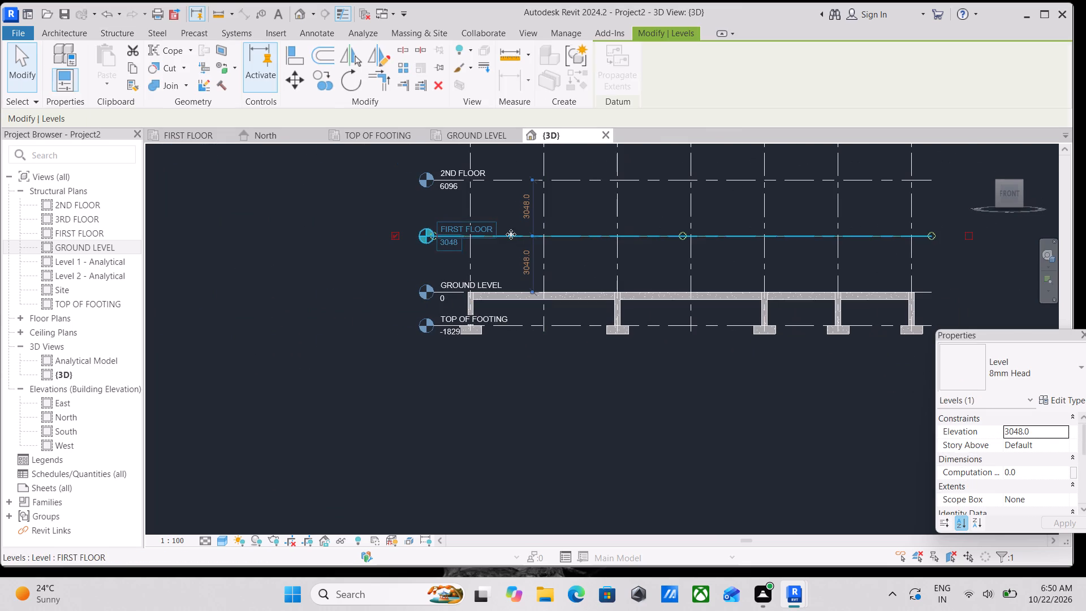
left_click_drag(431, 234, 374, 236)
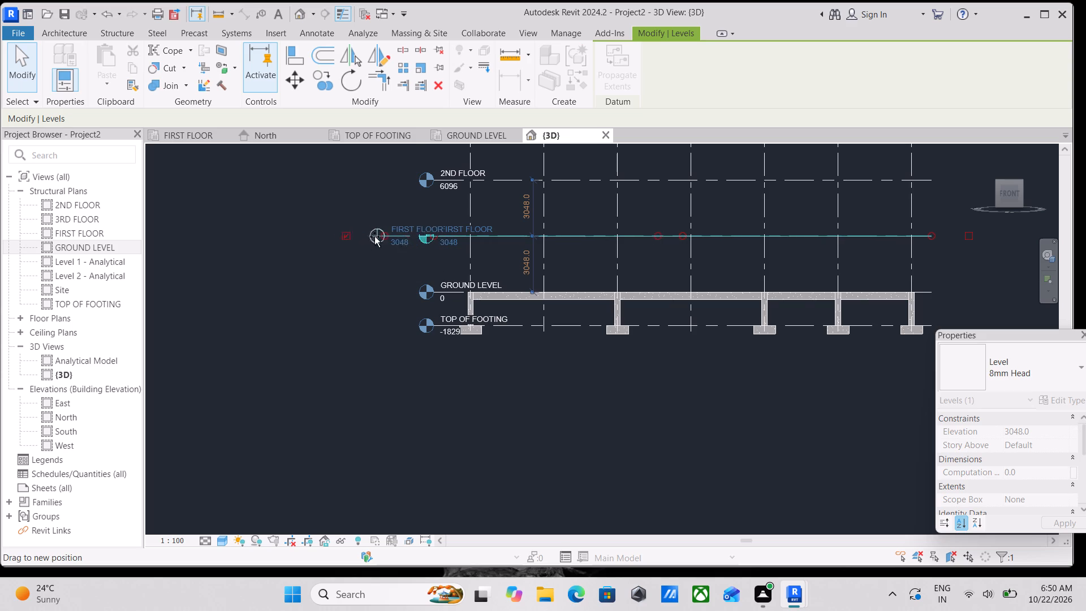
left_click_drag(374, 236, 228, 245)
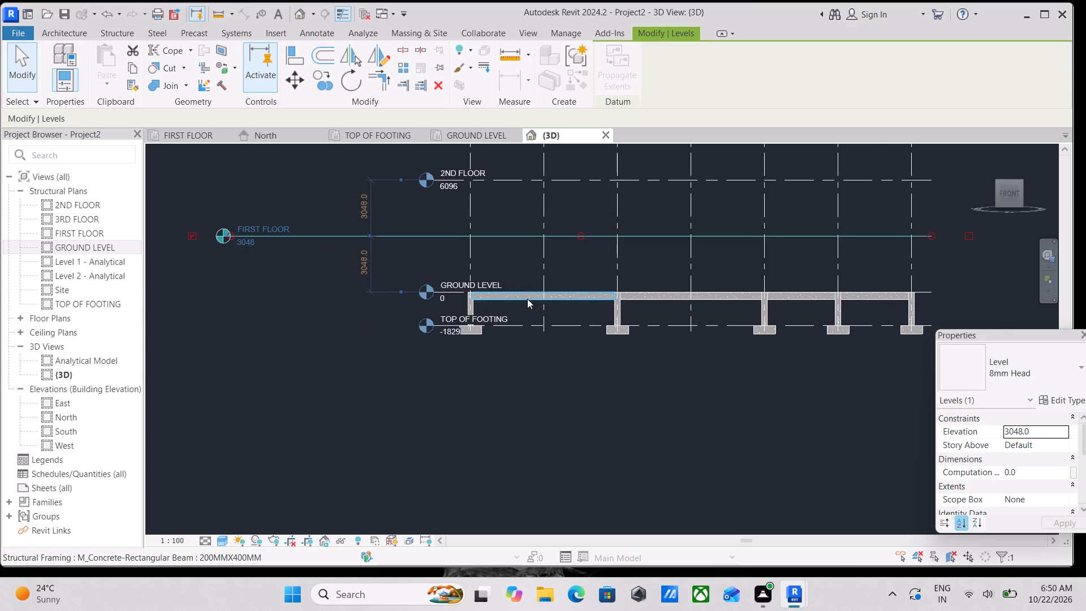
Extend the GROUND LEVEL line's head end outward past grid 1, roughly in line with the FIRST FLOOR level head.
scroll(527, 299, "up", 3)
scroll(416, 293, "up", 3)
left_click(416, 285)
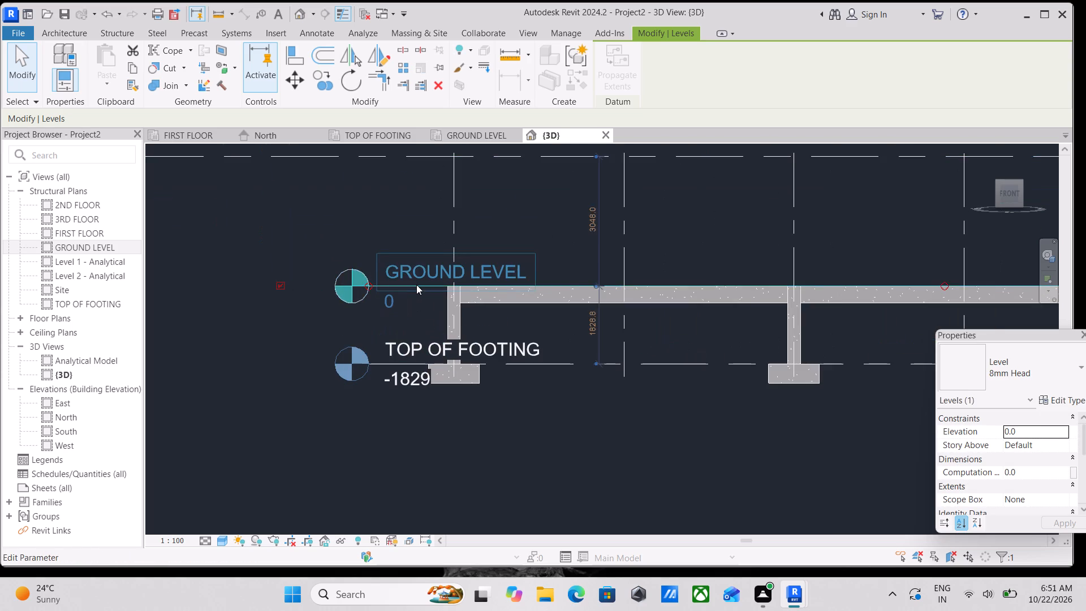
scroll(416, 285, "down", 5)
middle_click_drag(416, 285, 665, 285)
scroll(665, 285, "up", 4)
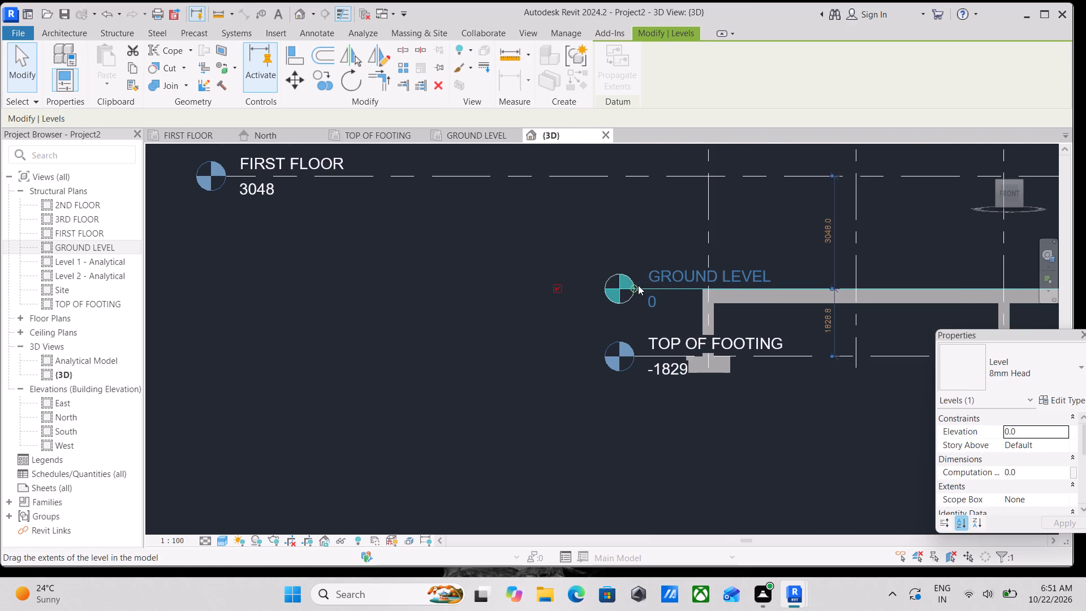
left_click_drag(633, 287, 209, 348)
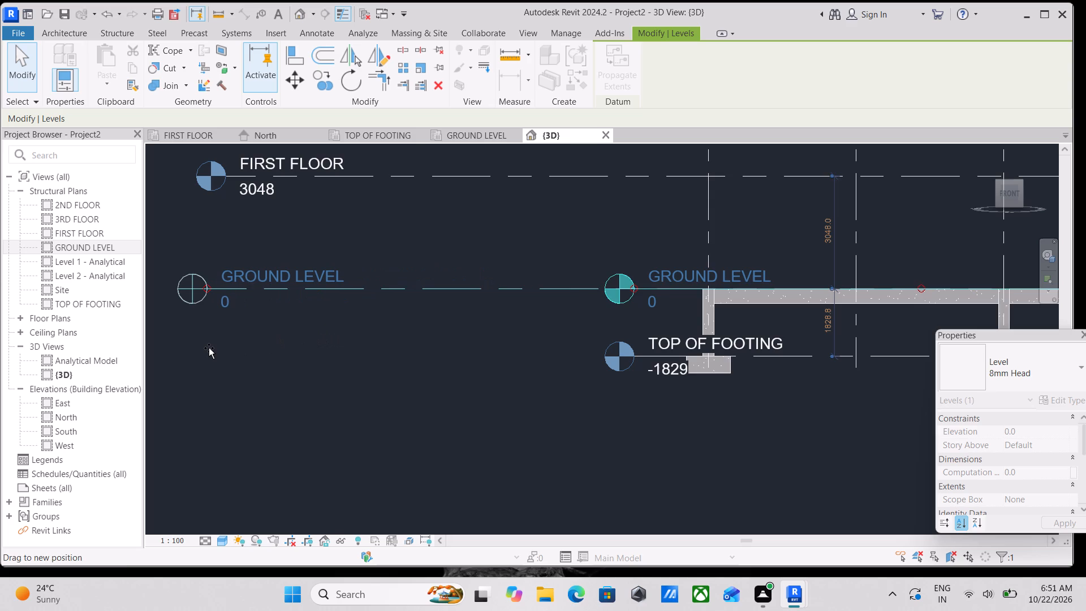
left_click_drag(209, 348, 208, 348)
Extend the TOP OF FOOTING level line's head end outward past grid 1, roughly beneath the GROUND LEVEL head.
scroll(636, 363, "up", 5)
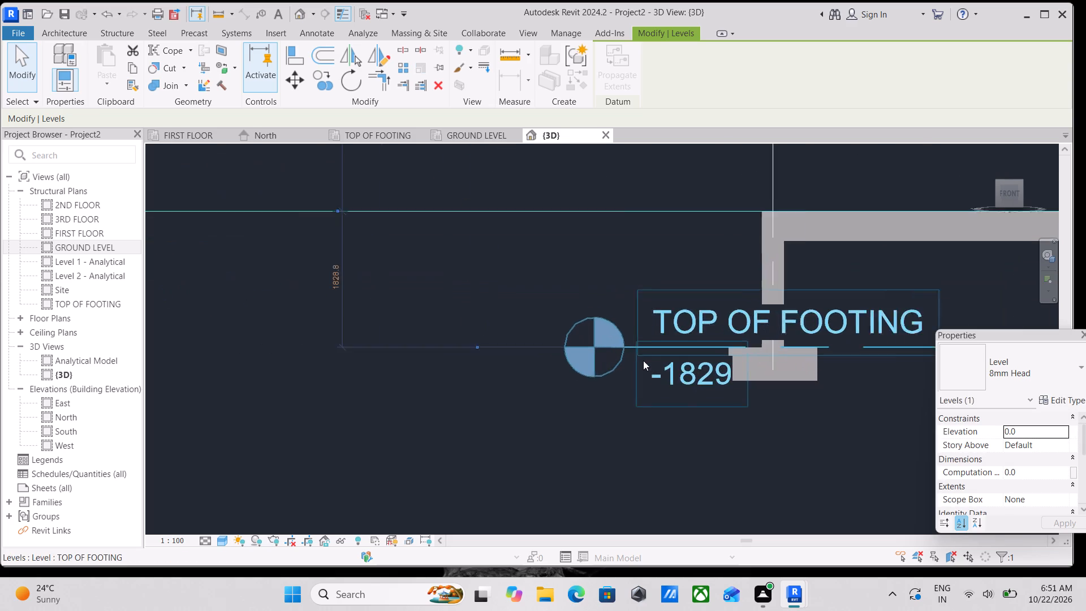
scroll(643, 360, "up", 1)
left_click(638, 345)
scroll(630, 347, "down", 4)
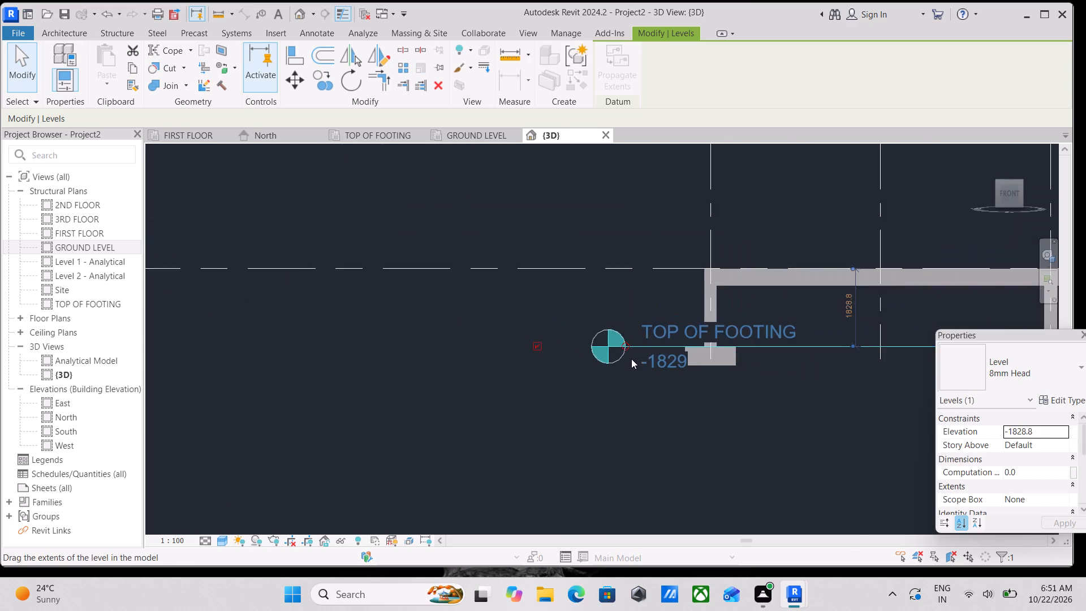
scroll(631, 359, "down", 4)
middle_click_drag(631, 365, 699, 359)
left_click_drag(694, 345, 637, 347)
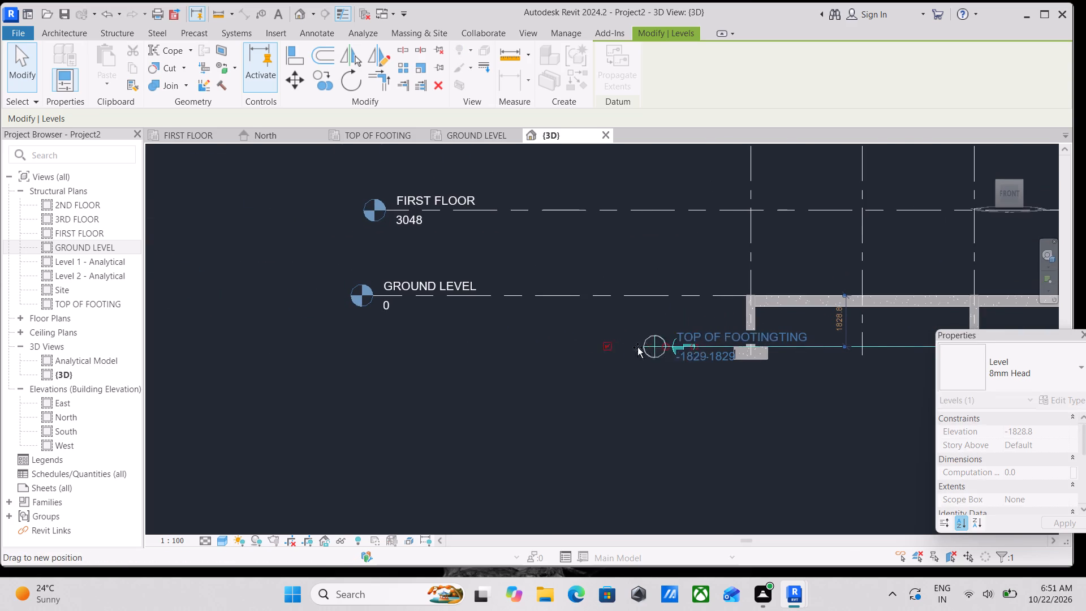
left_click_drag(637, 347, 361, 363)
Extend the 2ND FLOOR level line's head end outward past grid 1, roughly above the FIRST FLOOR head.
scroll(506, 377, "down", 2)
middle_click_drag(506, 383, 524, 431)
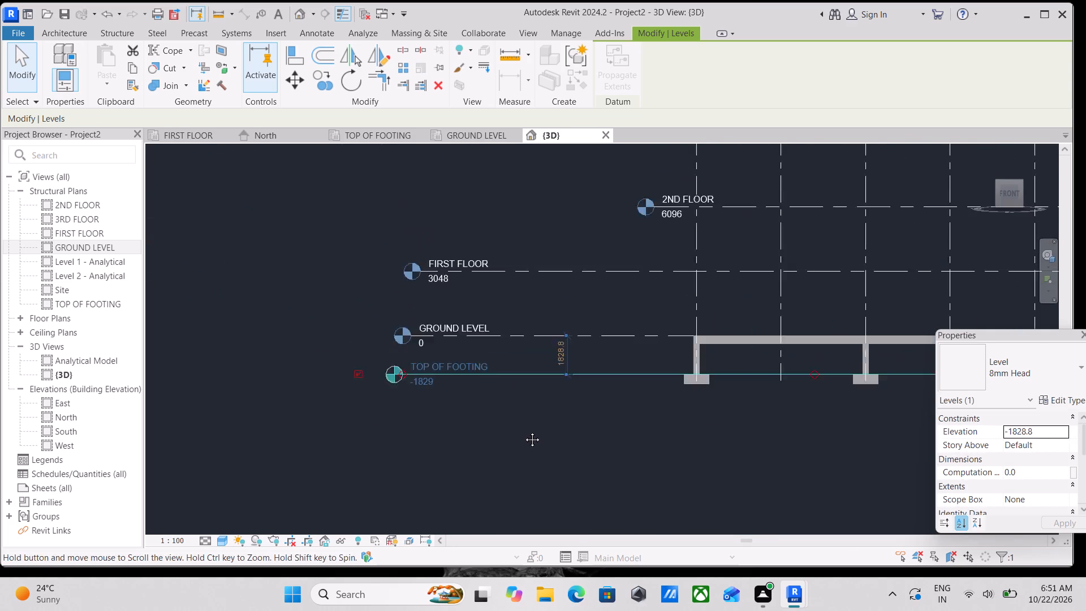
middle_click_drag(524, 431, 576, 528)
scroll(577, 528, "up", 1)
left_click(822, 303)
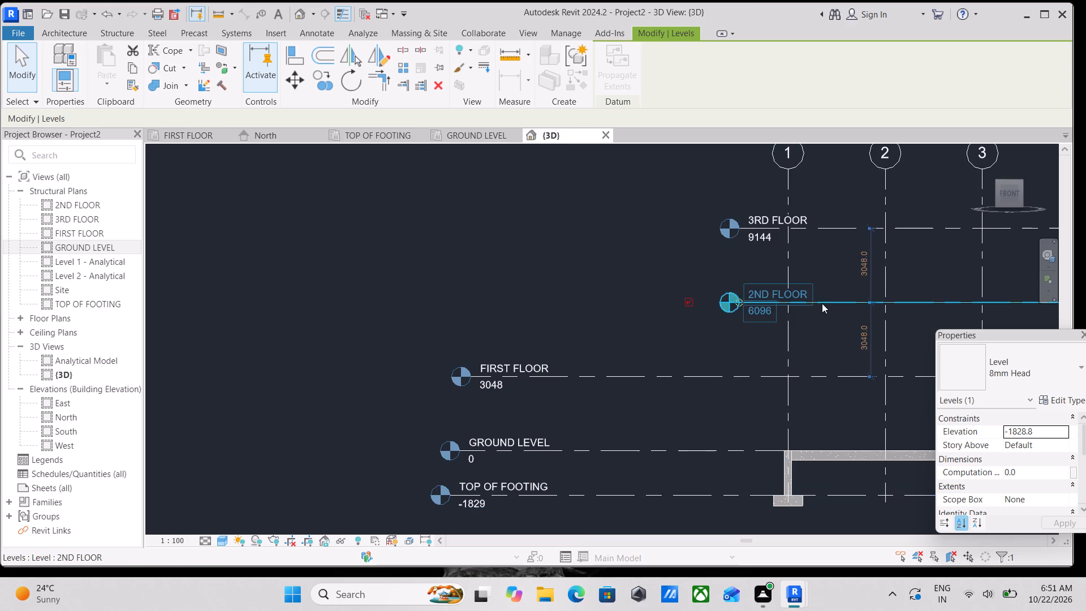
left_click_drag(740, 298, 516, 337)
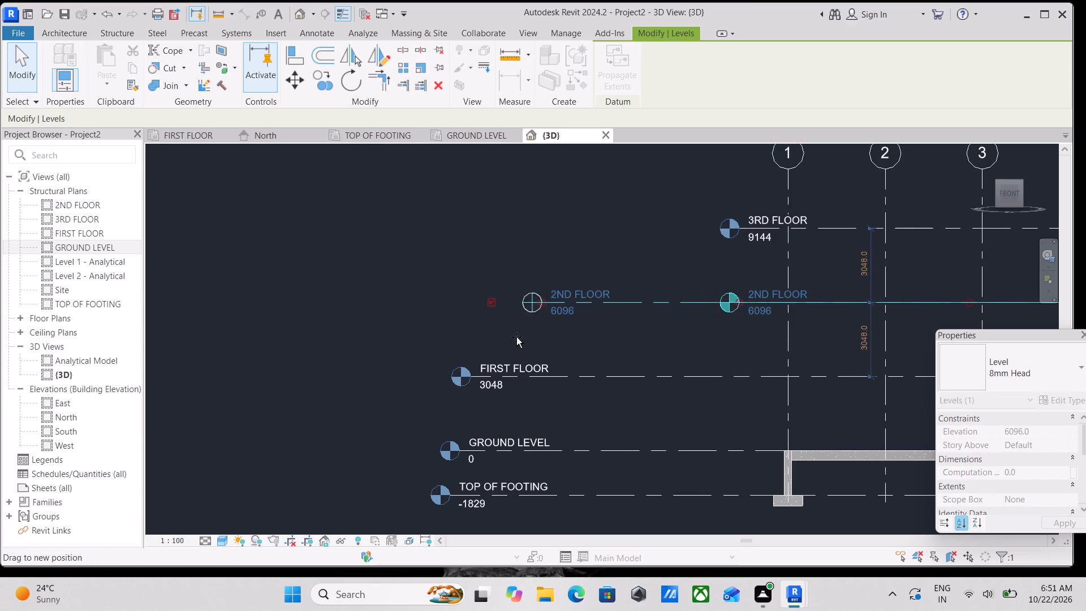
left_click_drag(516, 337, 458, 348)
Extend the 3RD FLOOR level line's head end outward past grid 1, slightly beyond the 2ND FLOOR head.
left_click(852, 226)
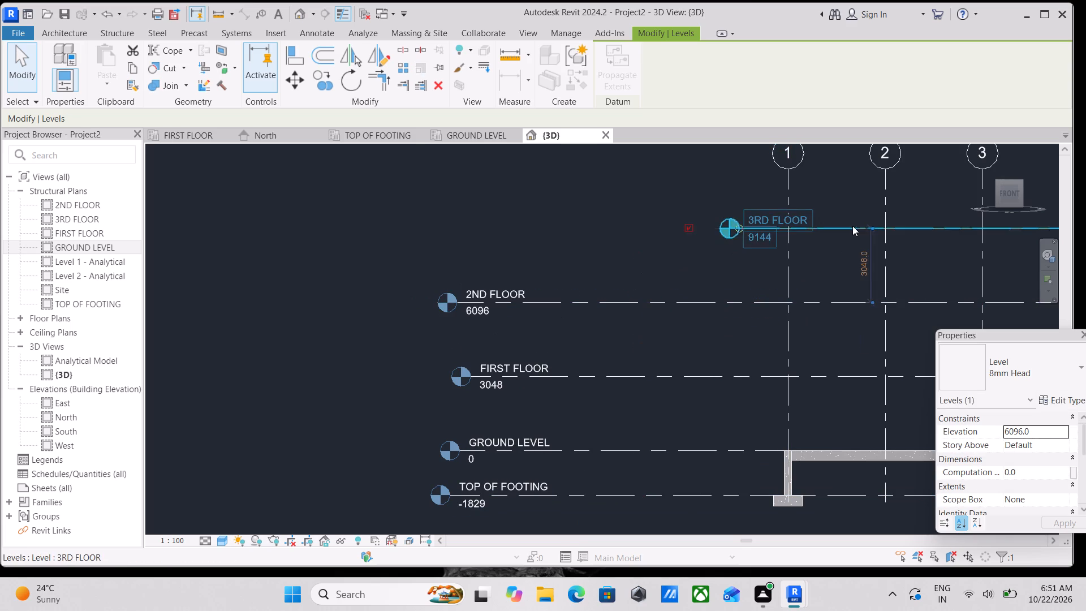
scroll(800, 231, "up", 4)
left_click_drag(723, 223, 648, 235)
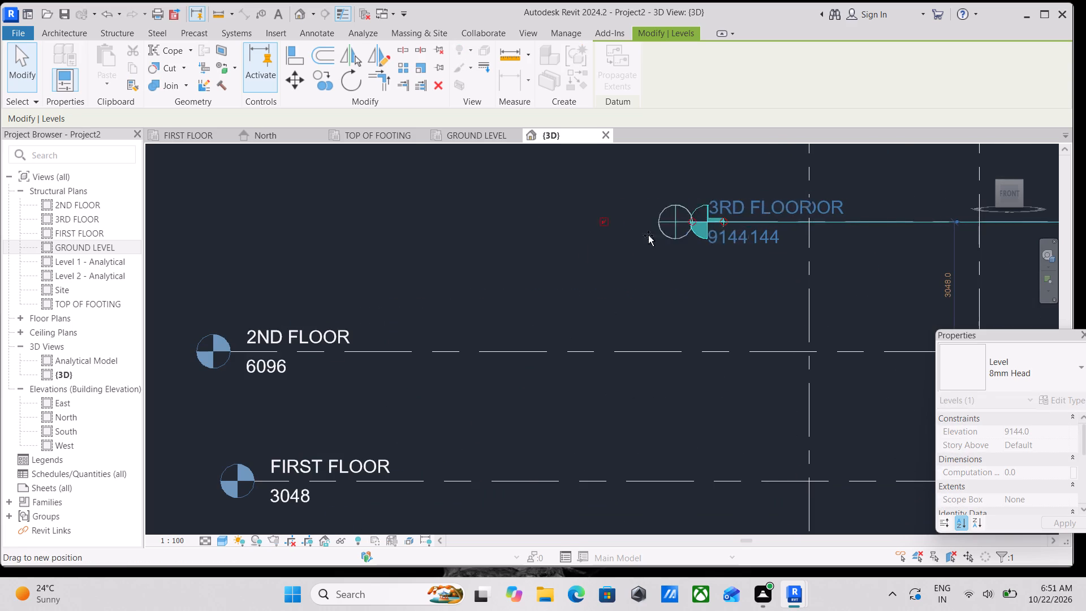
left_click_drag(648, 235, 187, 286)
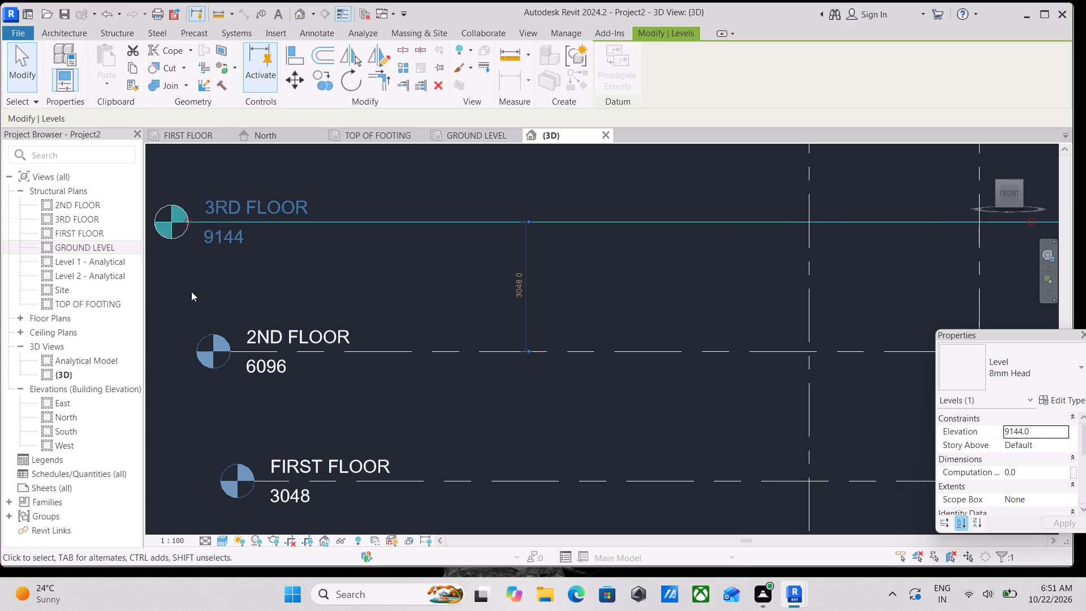
scroll(444, 397, "down", 8)
middle_click_drag(562, 369, 466, 291)
key("Escape")
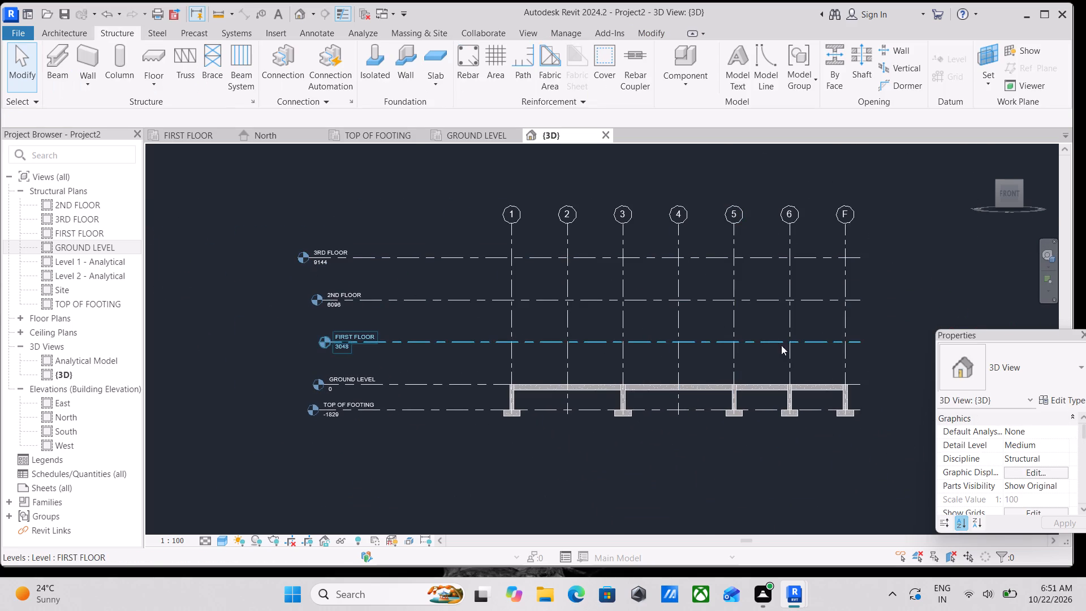
Select all columns and ground beams together in the front-facing 3D view and review their categories with Filter, excluding the footings.
scroll(792, 392, "up", 3)
scroll(405, 420, "up", 2)
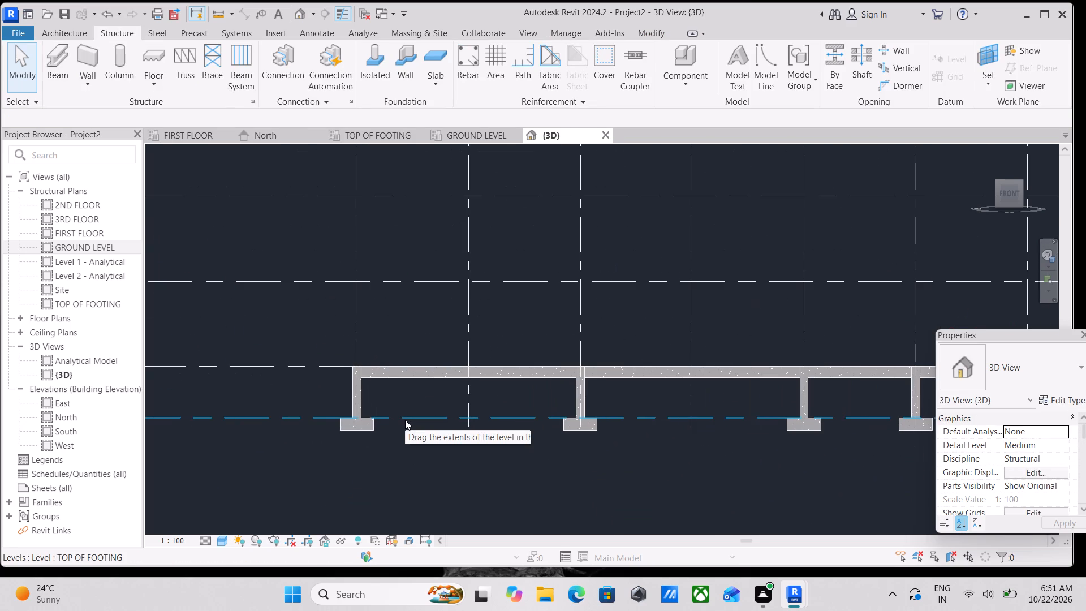
scroll(393, 401, "down", 2)
middle_click_drag(396, 401, 380, 359)
scroll(380, 359, "up", 1)
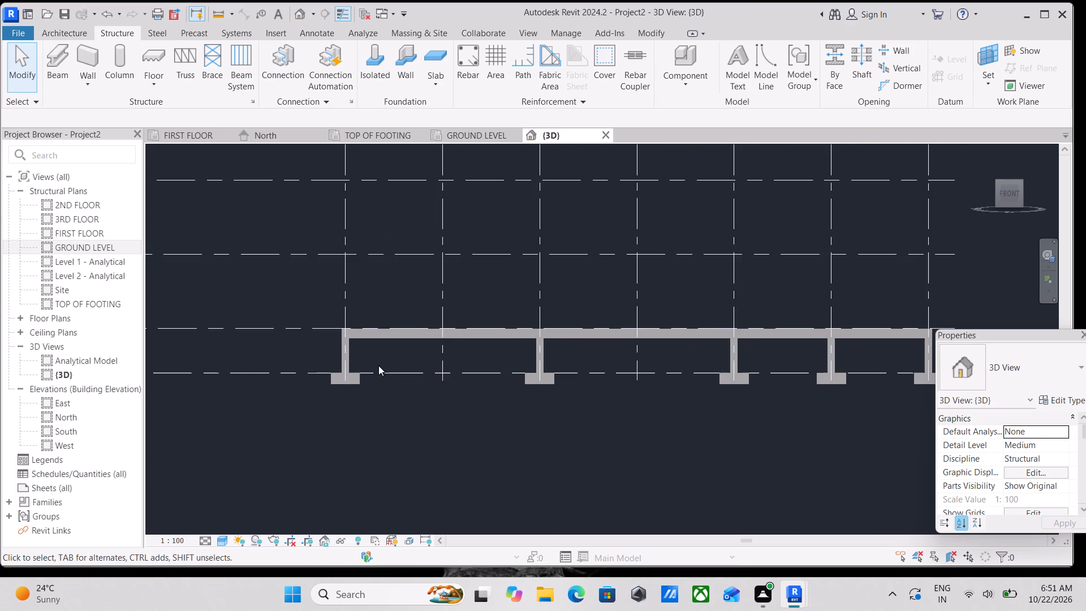
left_click_drag(316, 303, 420, 369)
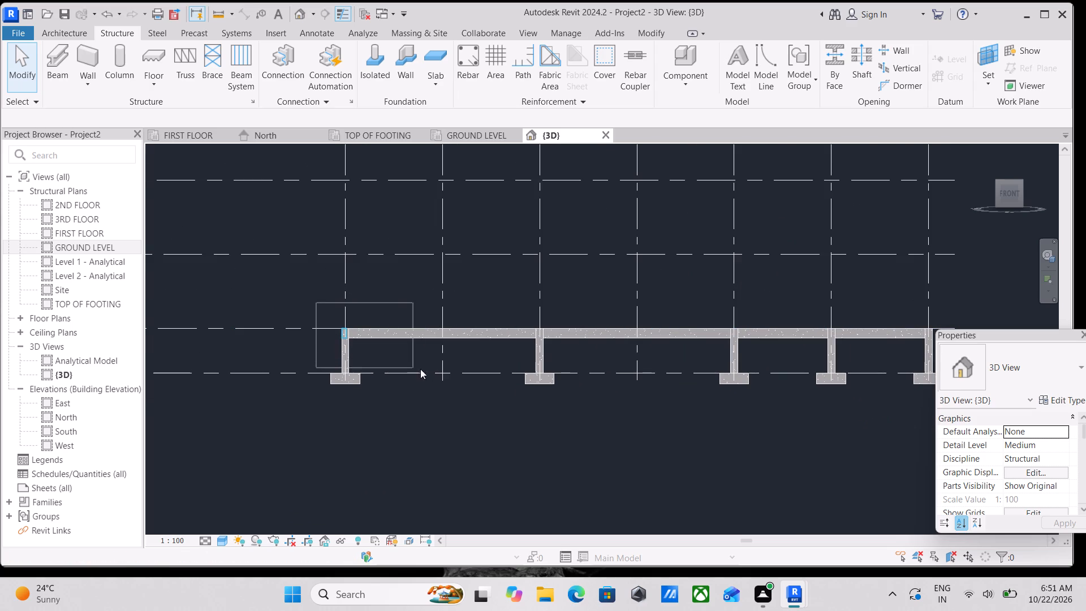
left_click_drag(420, 369, 875, 378)
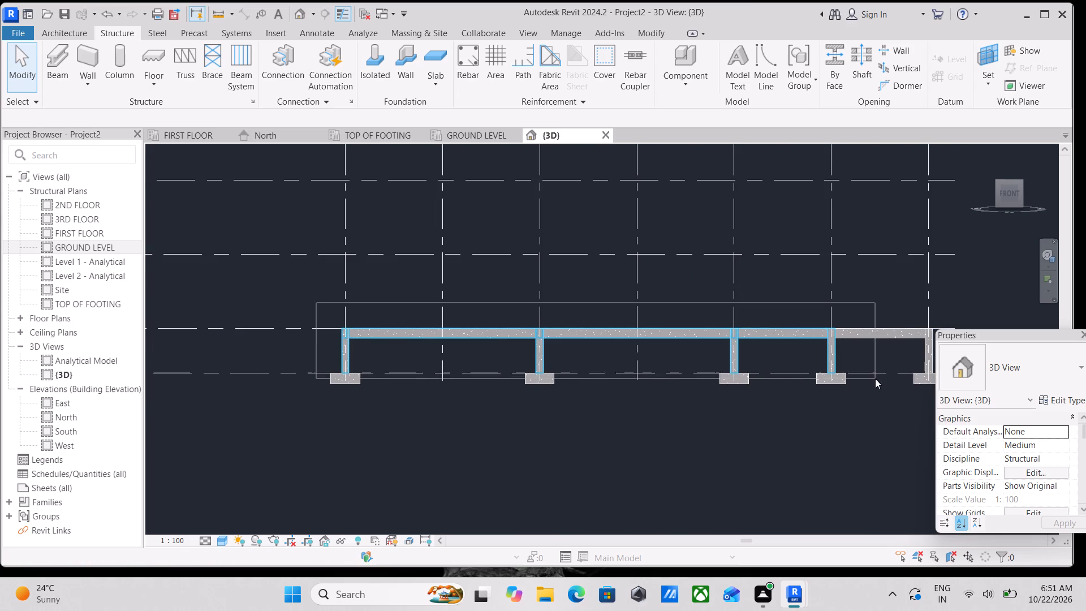
left_click_drag(875, 378, 953, 376)
middle_click_drag(760, 399, 653, 393)
scroll(656, 395, "down", 2)
middle_click_drag(656, 395, 716, 410)
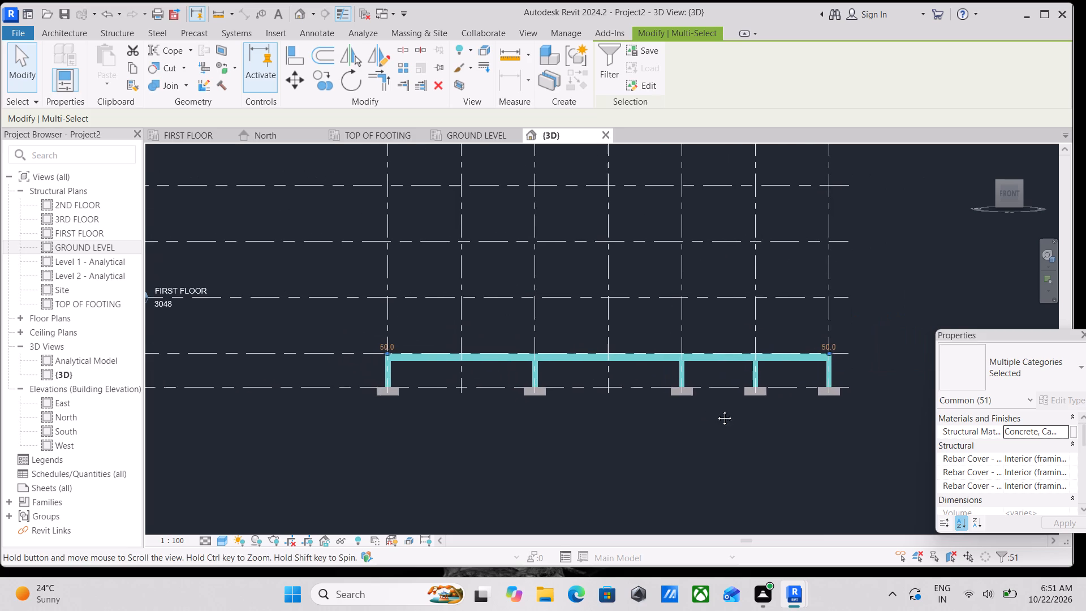
middle_click_drag(716, 410, 739, 410)
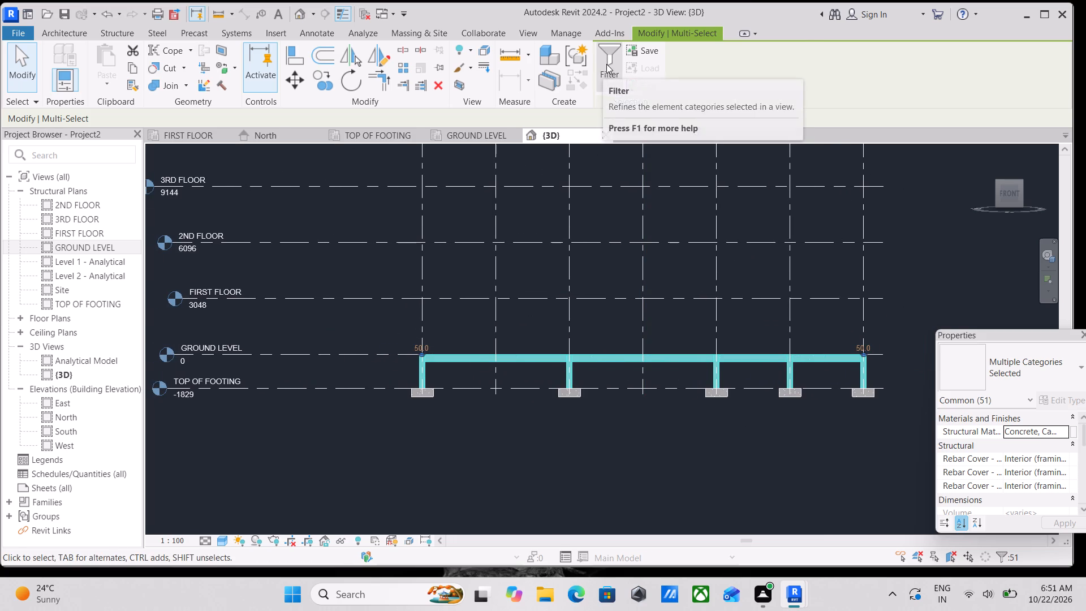
left_click(606, 64)
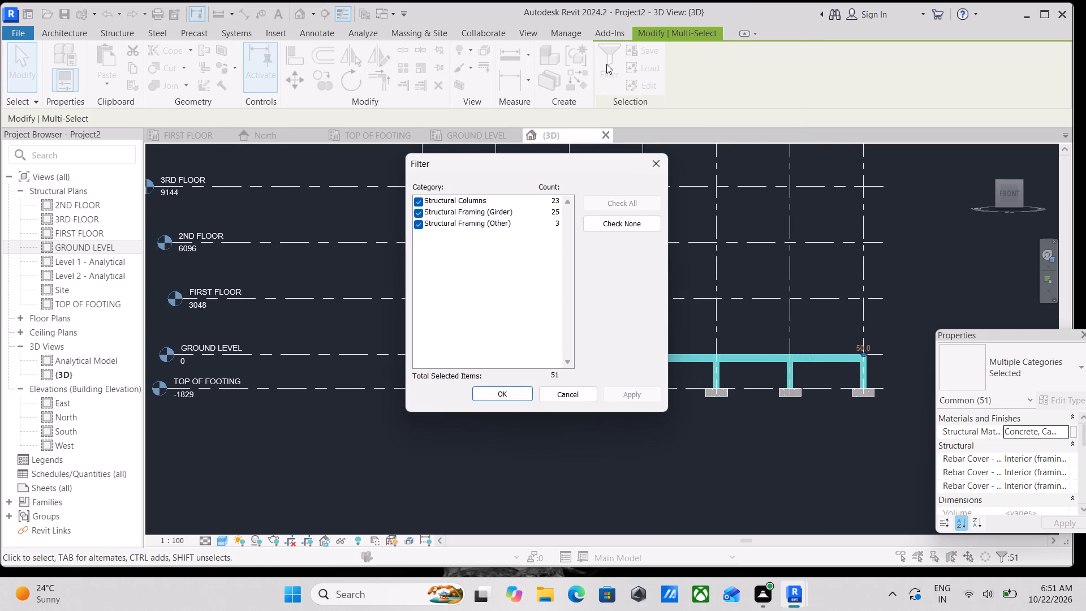
left_click(488, 390)
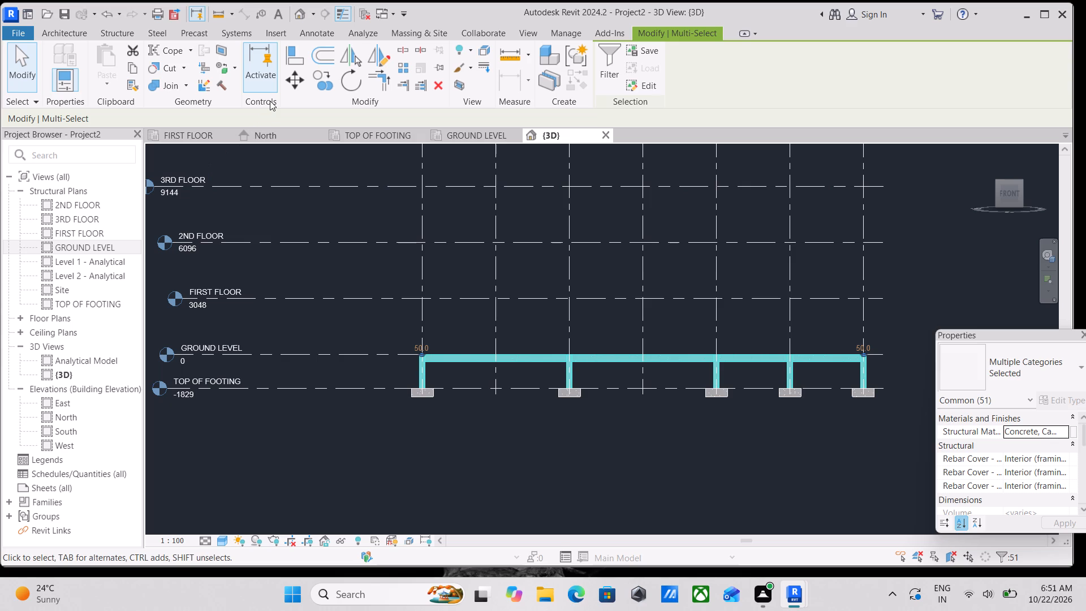
key("Escape")
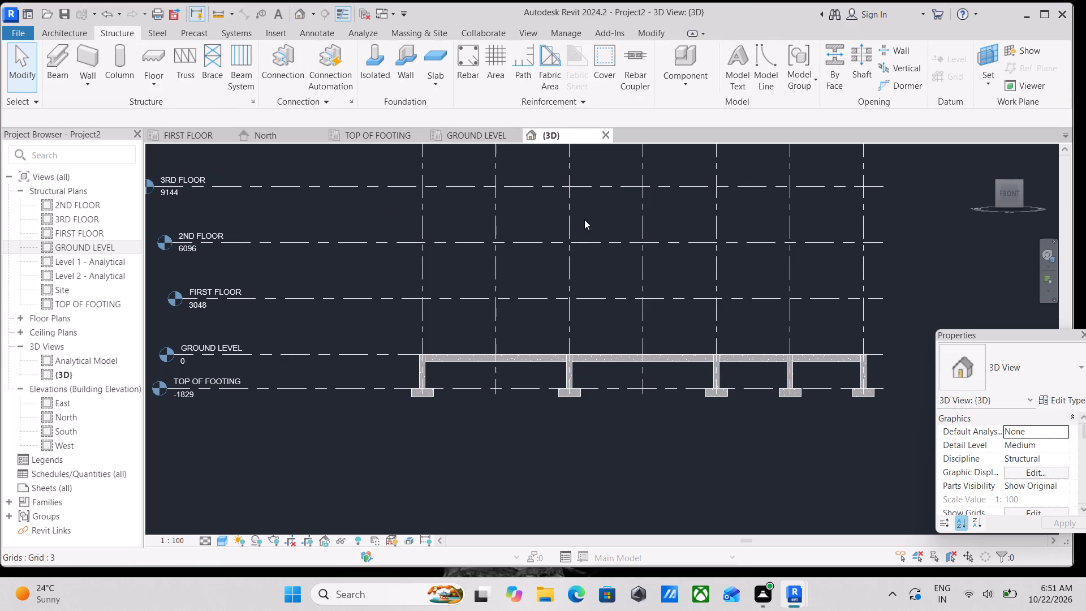
In the GROUND LEVEL structural plan, start a structural floor boundary sketch over the beam grid.
scroll(594, 251, "down", 3)
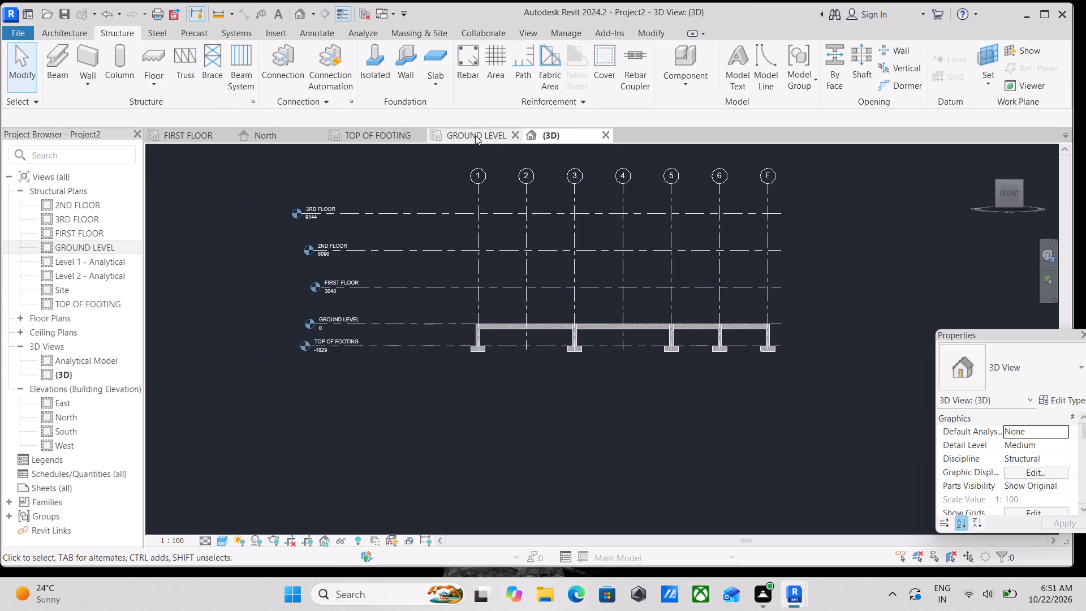
left_click(472, 133)
scroll(462, 211, "down", 1)
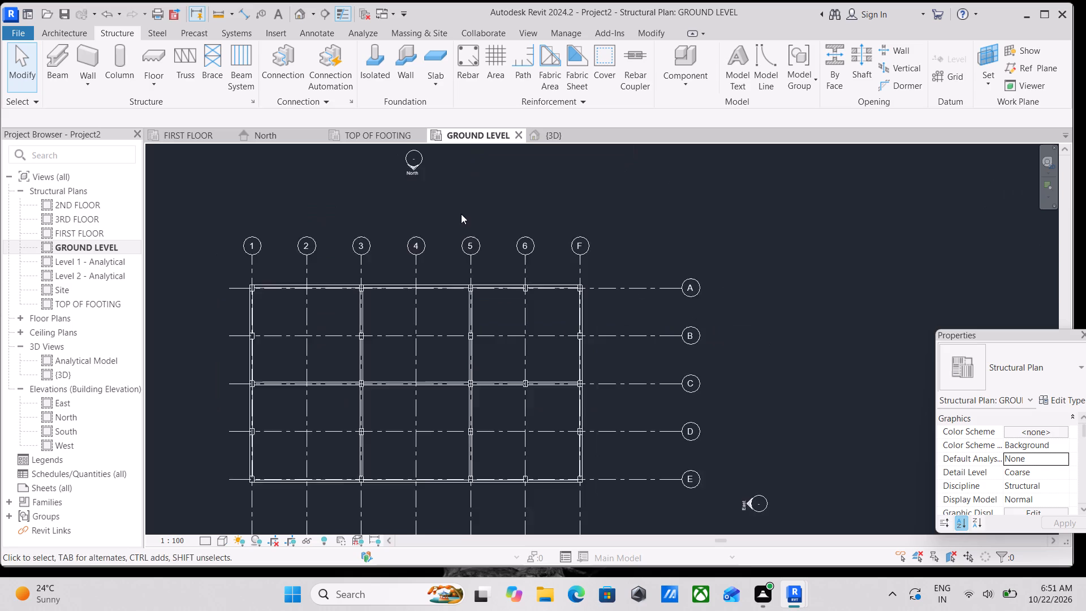
scroll(461, 214, "down", 1)
middle_click_drag(461, 214, 516, 180)
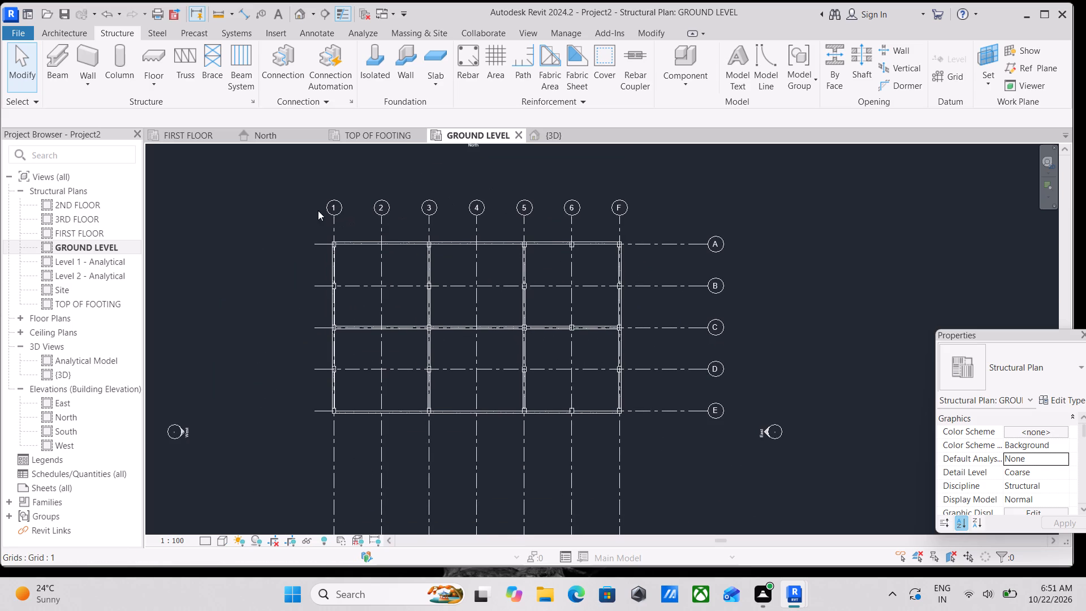
scroll(344, 259, "up", 5)
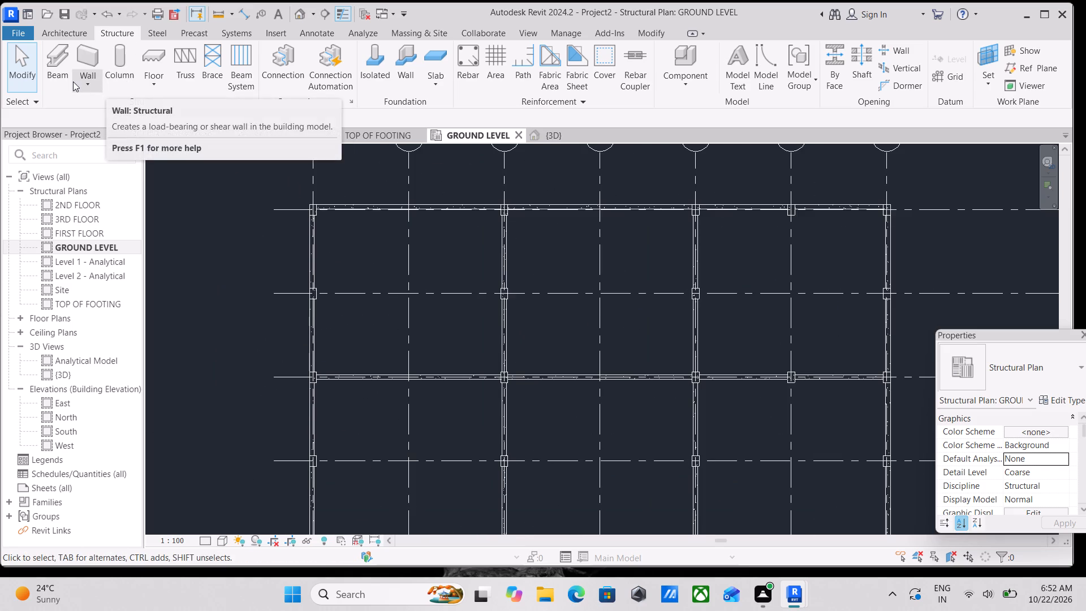
left_click(146, 82)
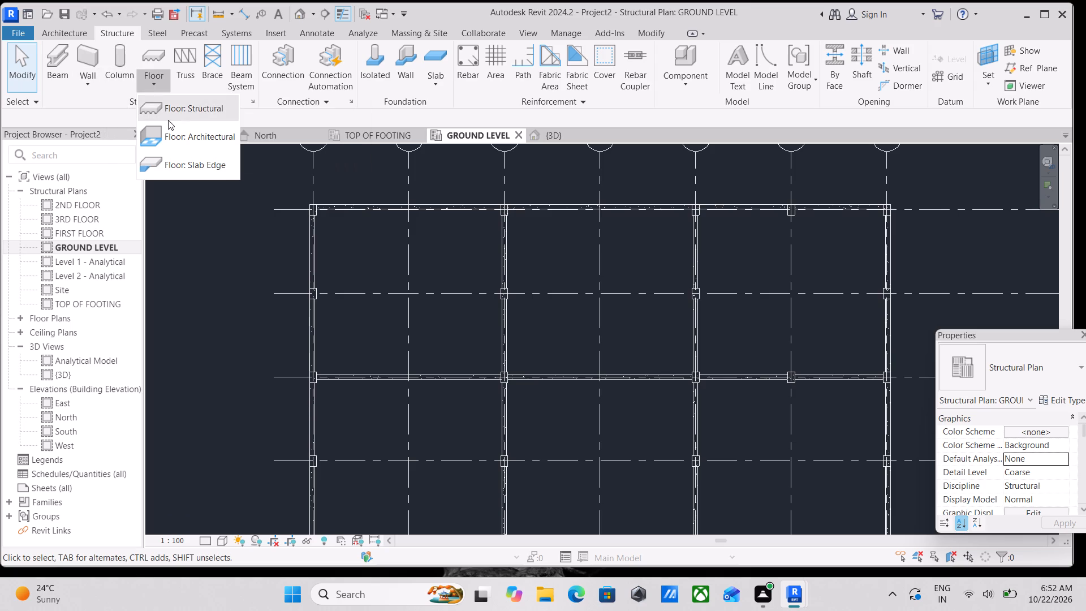
left_click(204, 105)
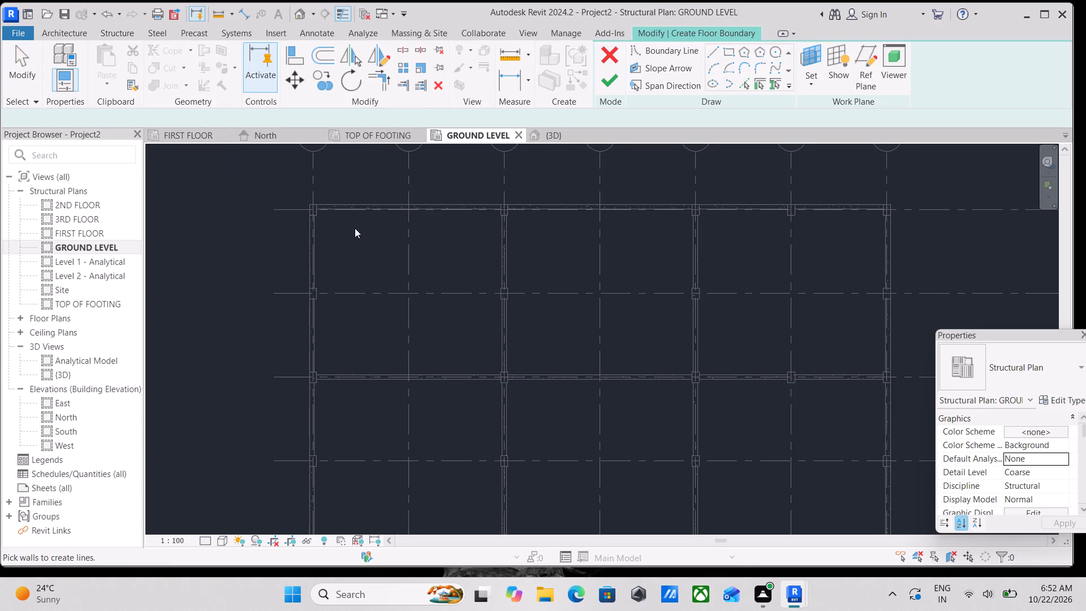
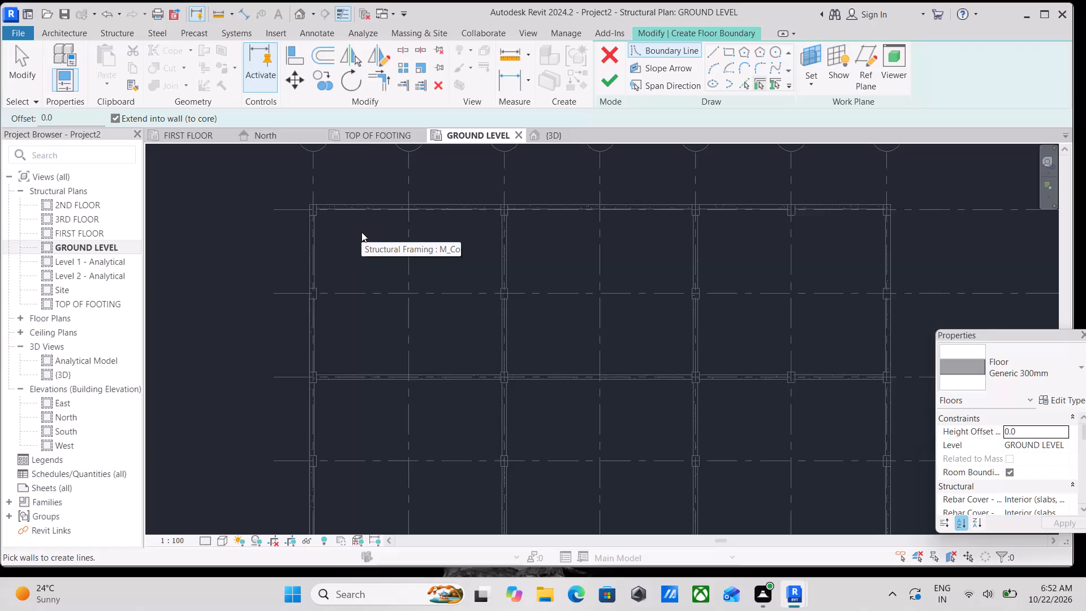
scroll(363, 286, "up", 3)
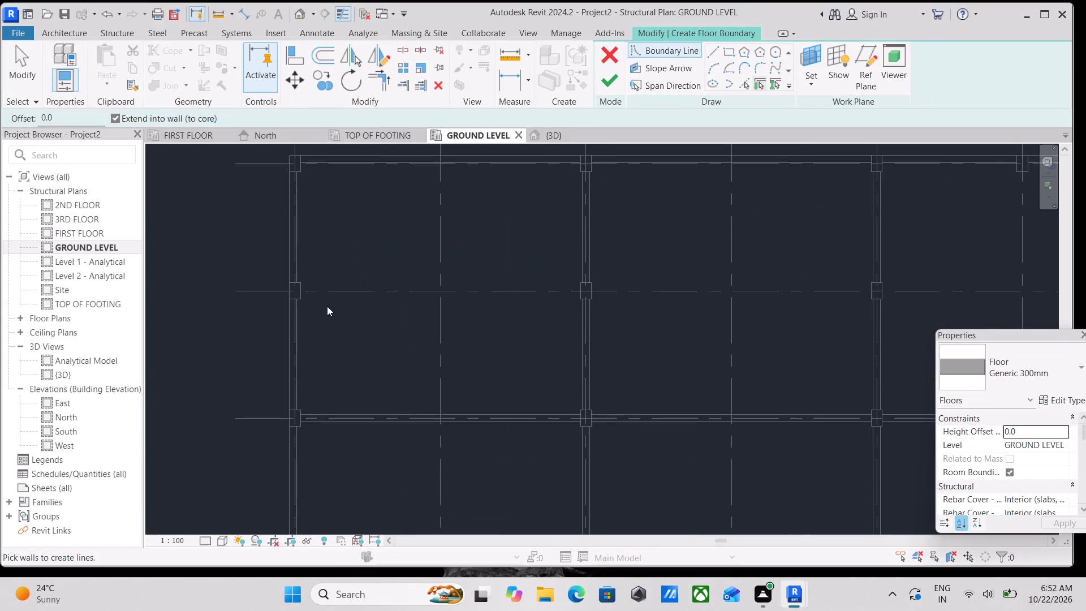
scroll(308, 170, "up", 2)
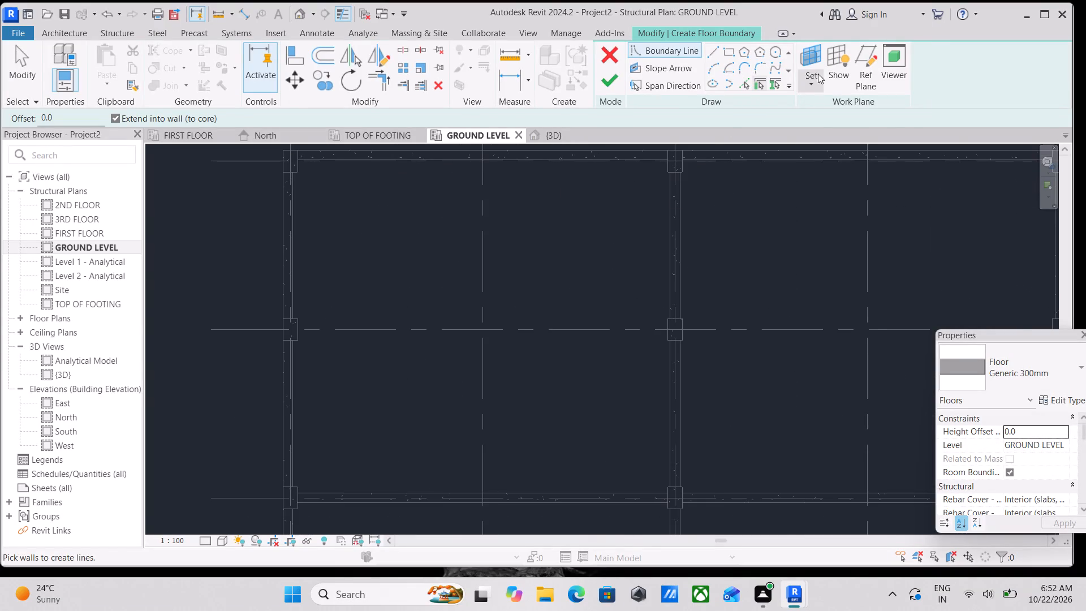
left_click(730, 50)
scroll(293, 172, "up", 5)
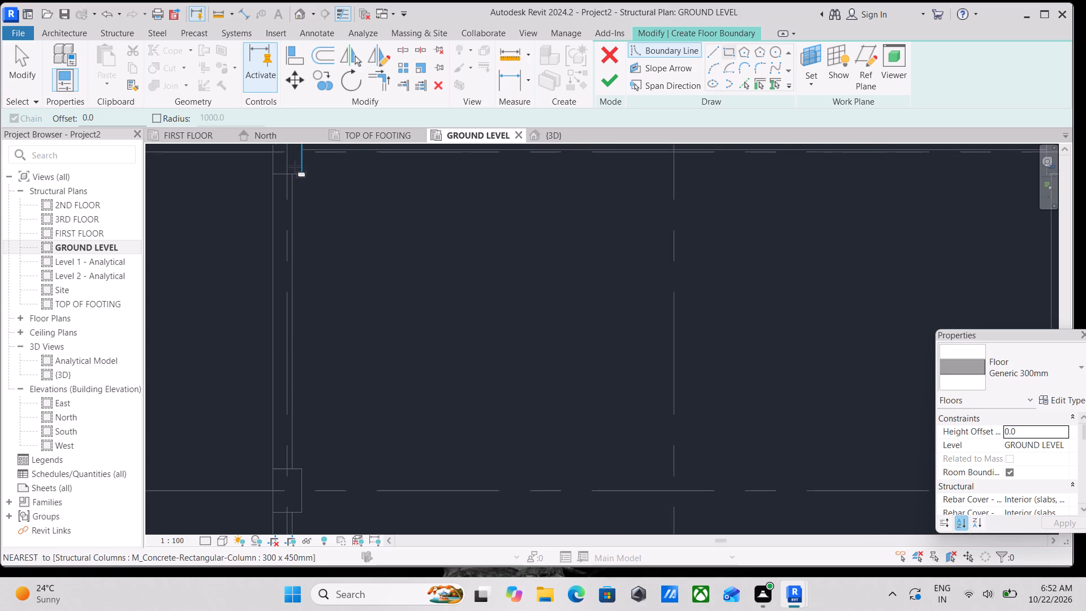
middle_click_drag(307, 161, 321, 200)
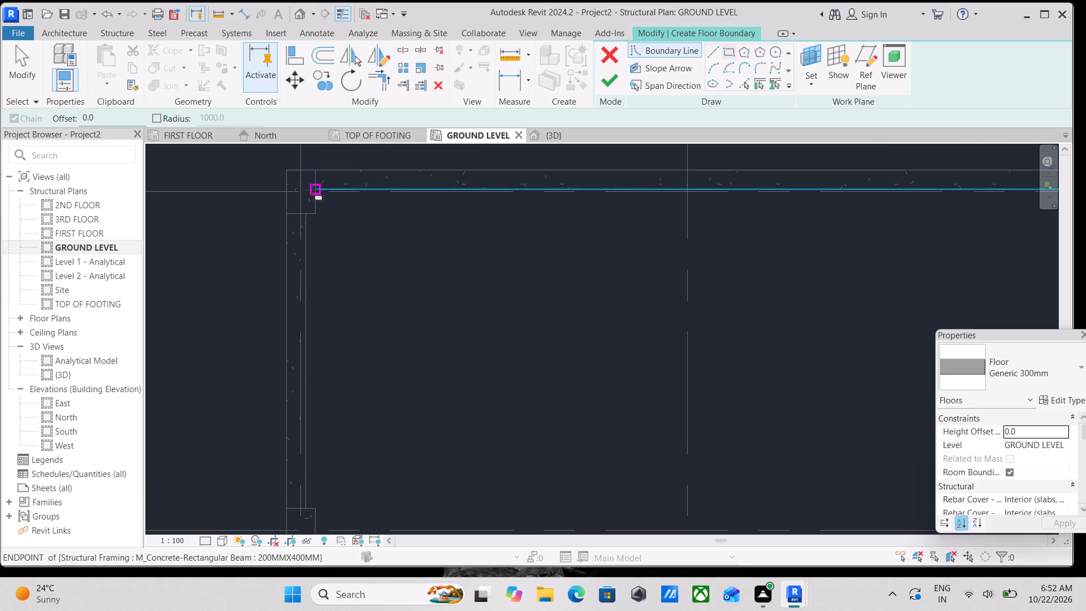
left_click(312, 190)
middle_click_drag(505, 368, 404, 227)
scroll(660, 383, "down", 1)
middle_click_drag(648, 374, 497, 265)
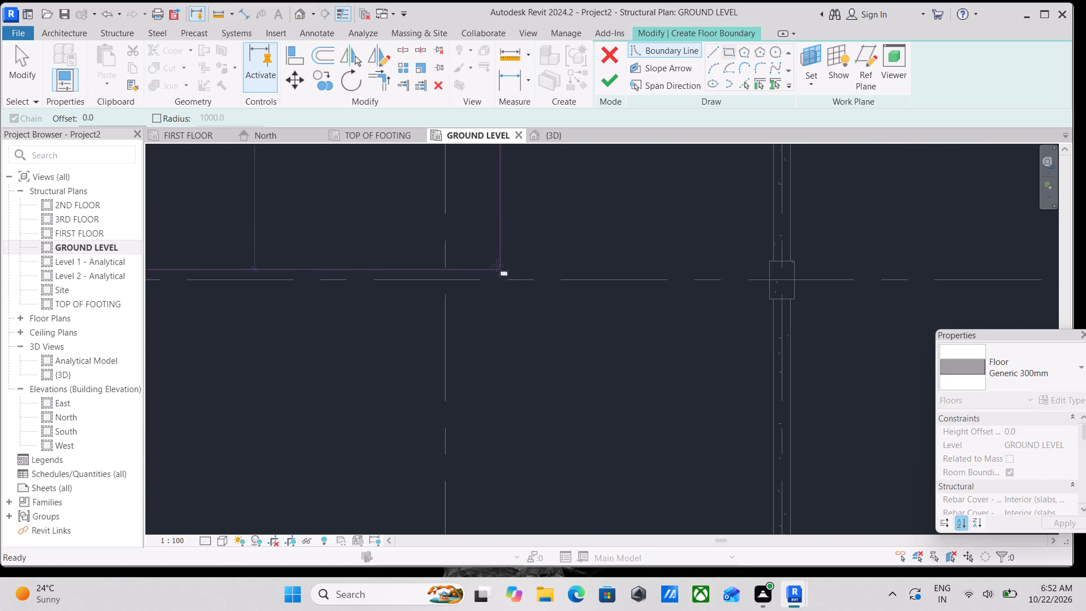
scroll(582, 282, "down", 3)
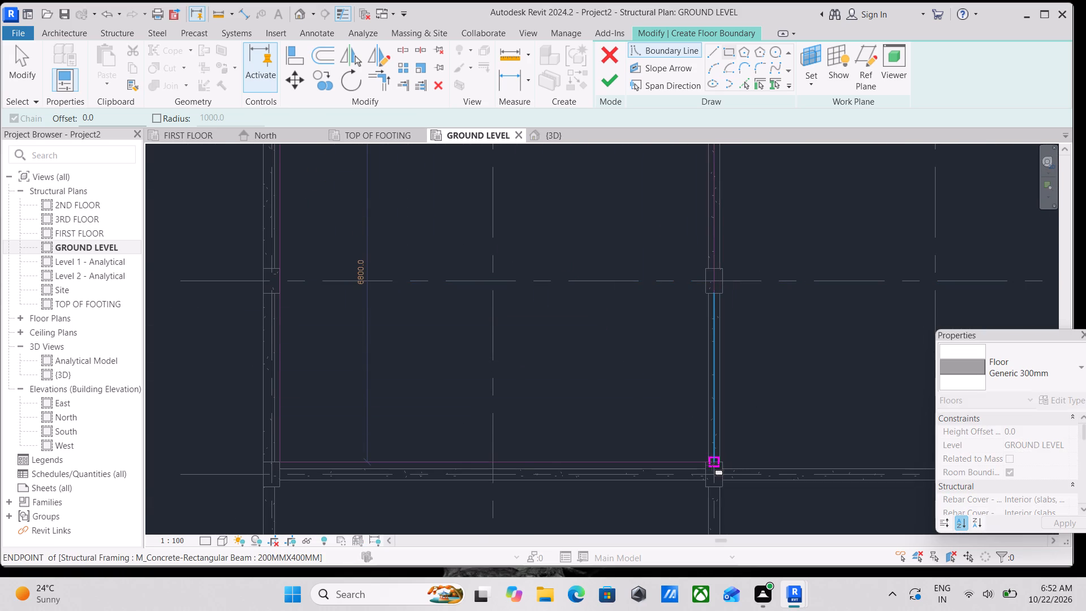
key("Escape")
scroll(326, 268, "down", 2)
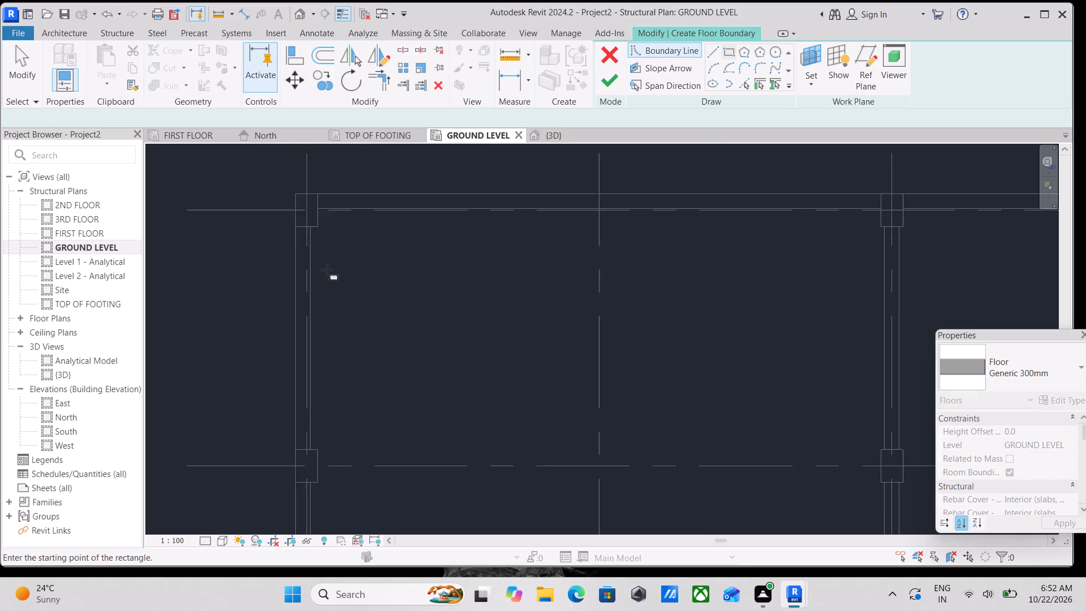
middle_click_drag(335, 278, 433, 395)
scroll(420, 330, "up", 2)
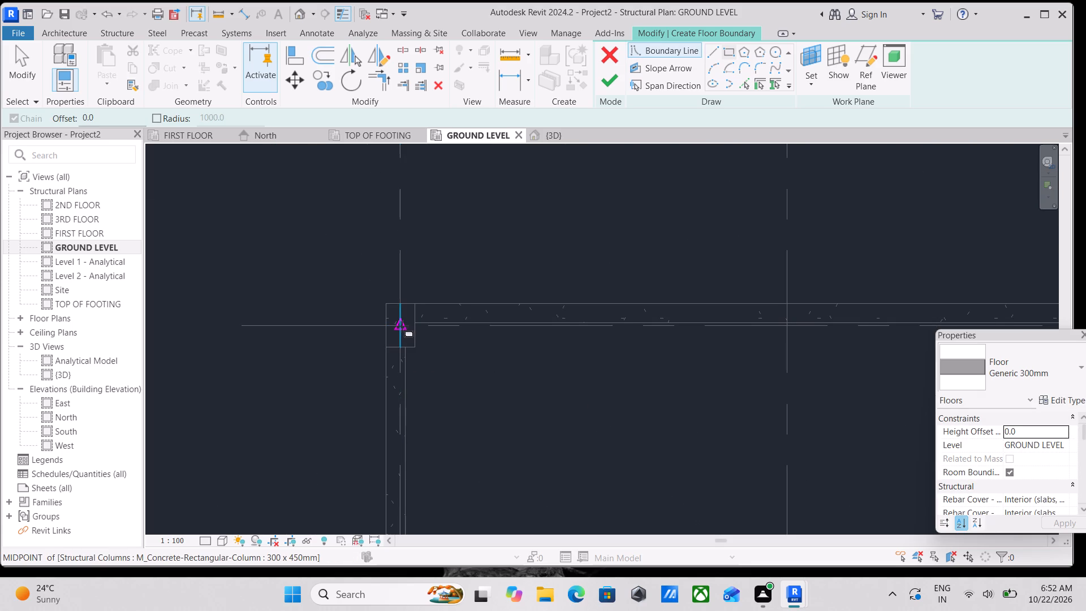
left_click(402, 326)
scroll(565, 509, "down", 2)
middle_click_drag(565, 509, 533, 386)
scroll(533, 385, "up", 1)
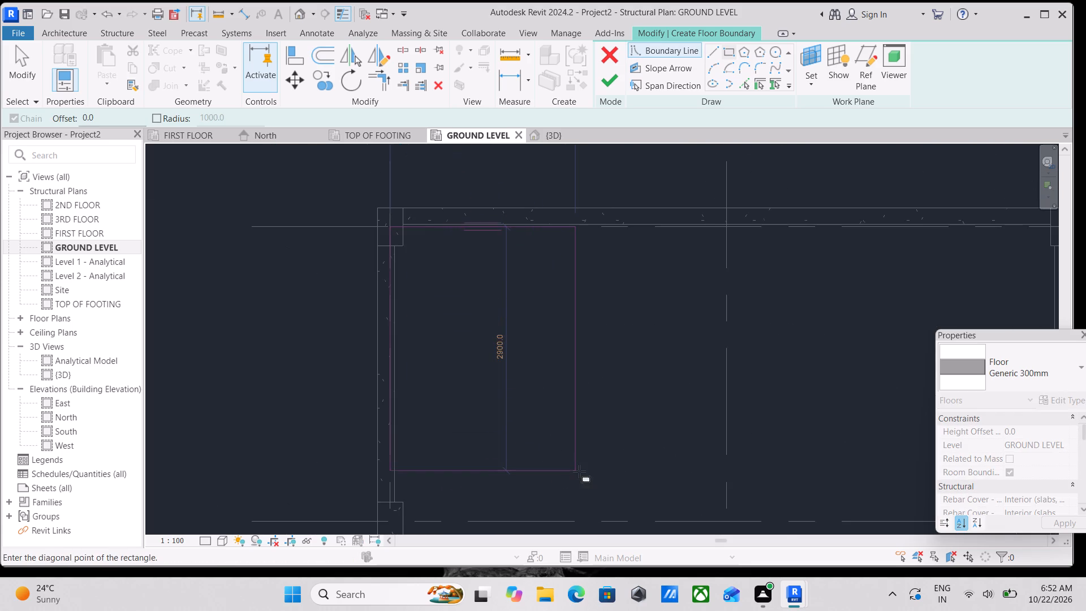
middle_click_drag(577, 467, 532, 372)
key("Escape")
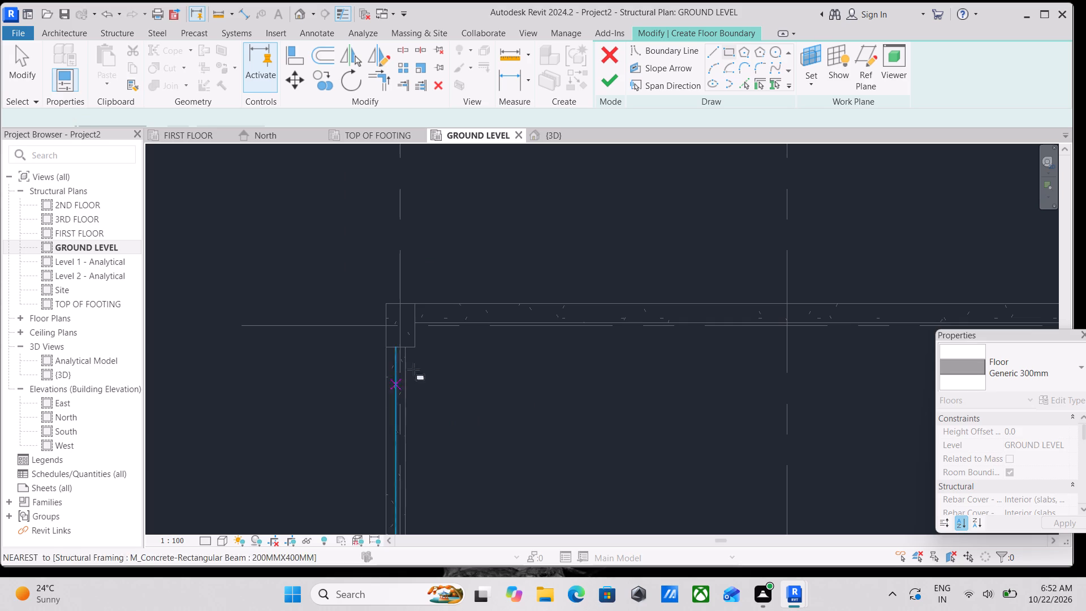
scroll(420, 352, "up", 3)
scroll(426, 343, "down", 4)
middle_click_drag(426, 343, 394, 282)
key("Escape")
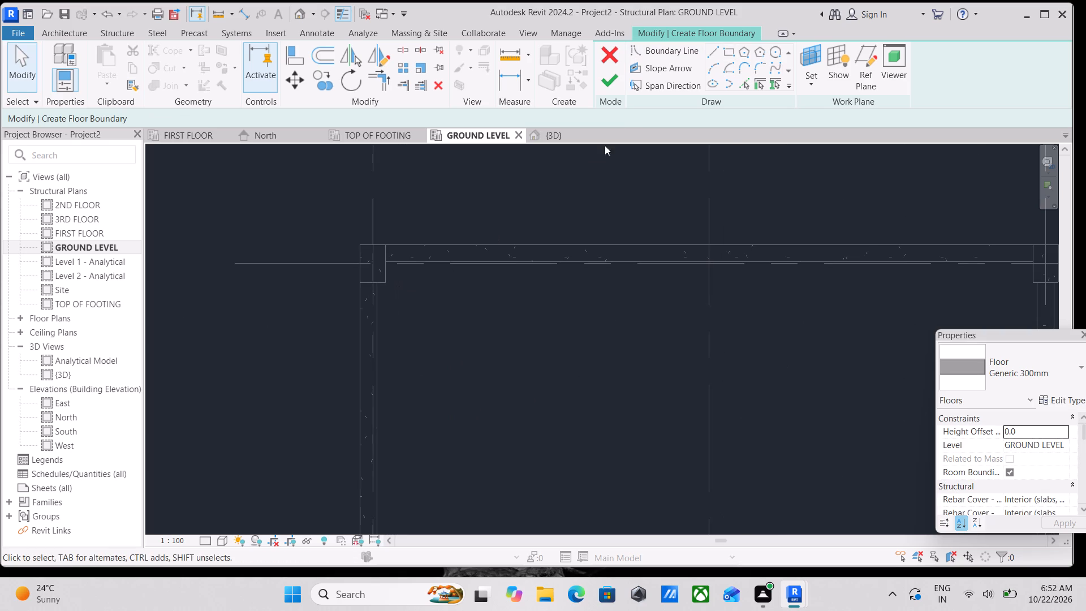
Start the floor boundary with lines around the inner corner of the column at grids A and 1, about 100 mm across and 250 mm up.
left_click(716, 53)
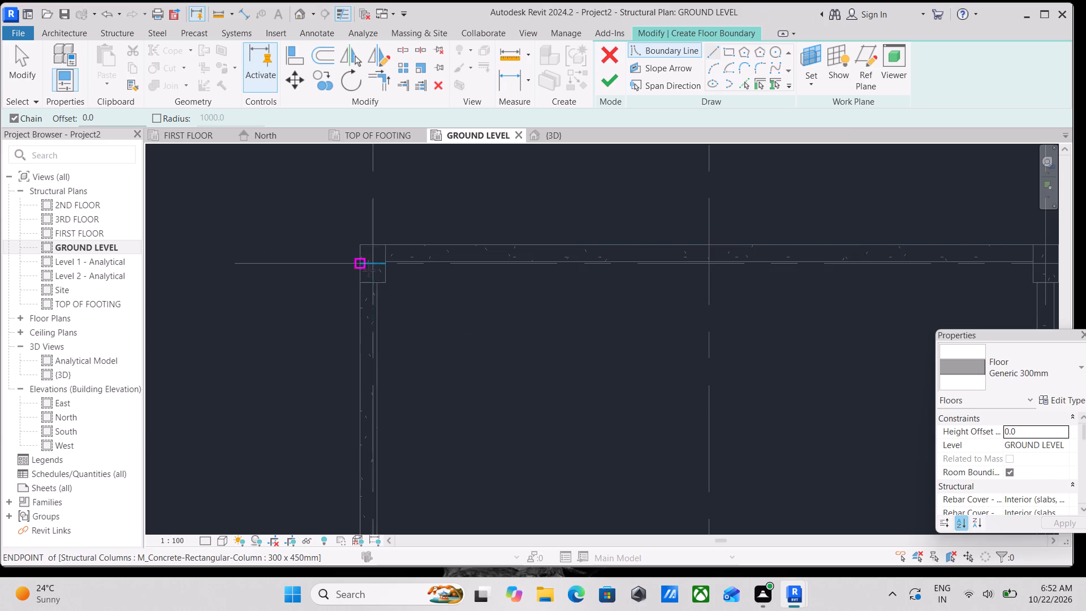
scroll(380, 279, "up", 9)
left_click(367, 287)
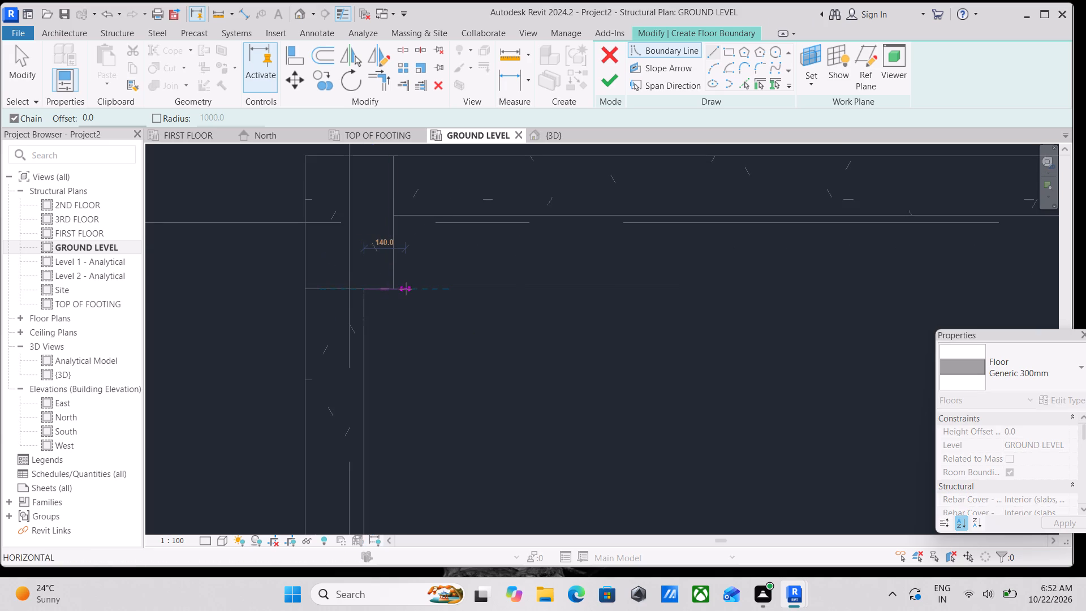
left_click(398, 289)
left_click(393, 214)
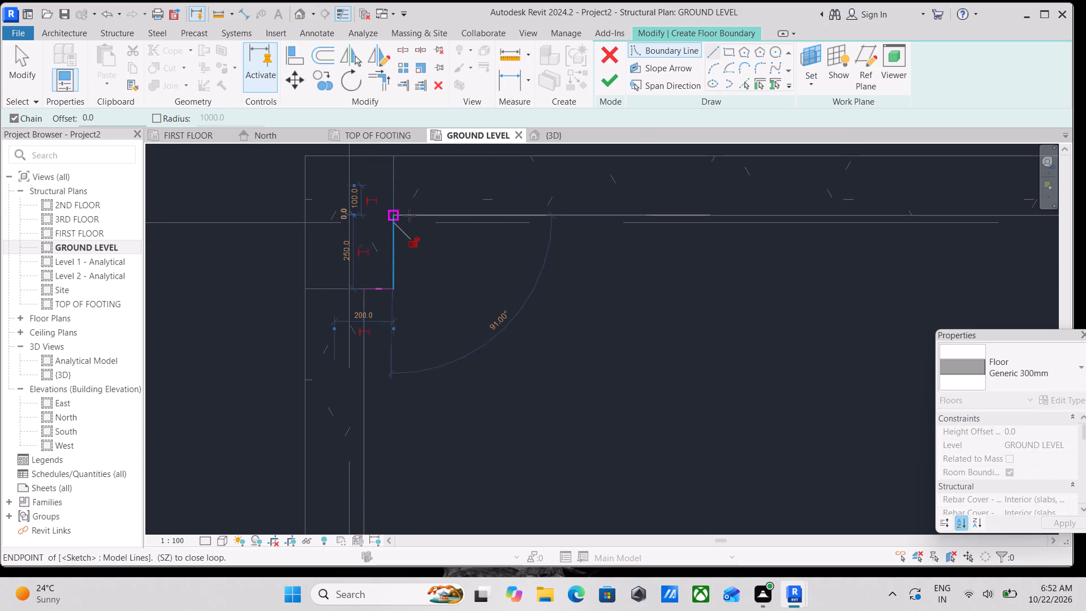
Continue the boundary along the grid A beam's inner face to grid 3, then about 250 mm down and 50 mm across around the column.
scroll(750, 217, "down", 2)
middle_click_drag(731, 211, 266, 217)
middle_click_drag(705, 238, 566, 252)
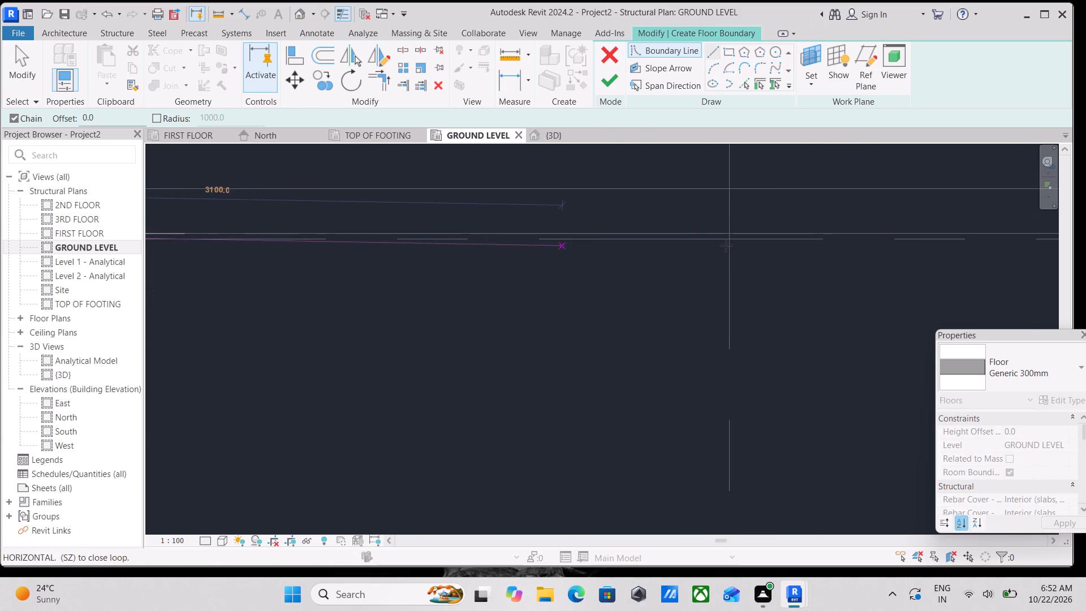
scroll(798, 241, "down", 2)
middle_click_drag(785, 240, 361, 239)
scroll(819, 269, "down", 2)
middle_click_drag(804, 268, 370, 256)
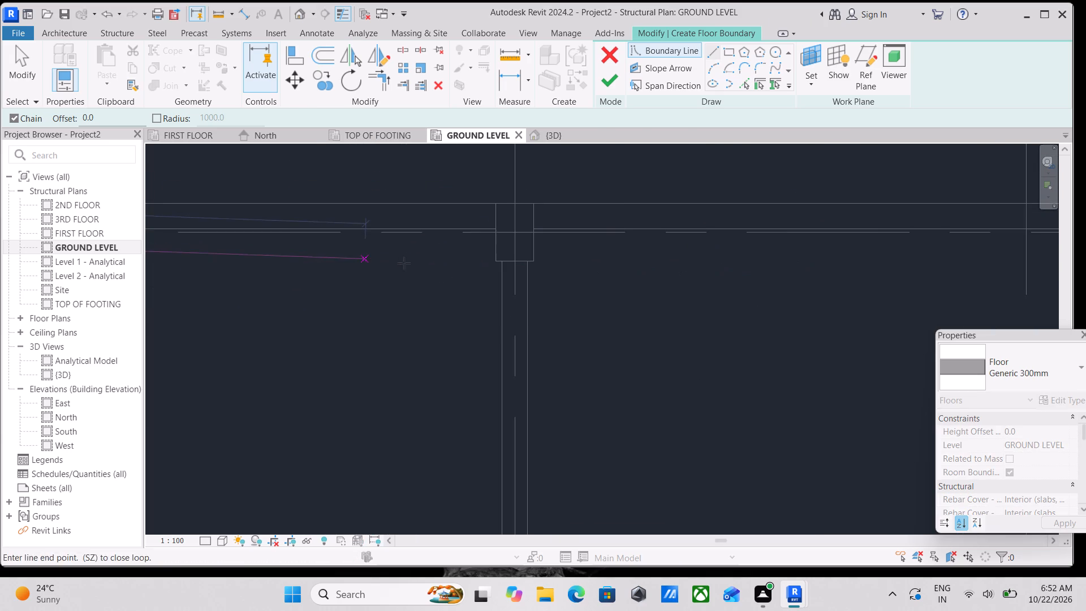
scroll(409, 261, "up", 1)
left_click(517, 225)
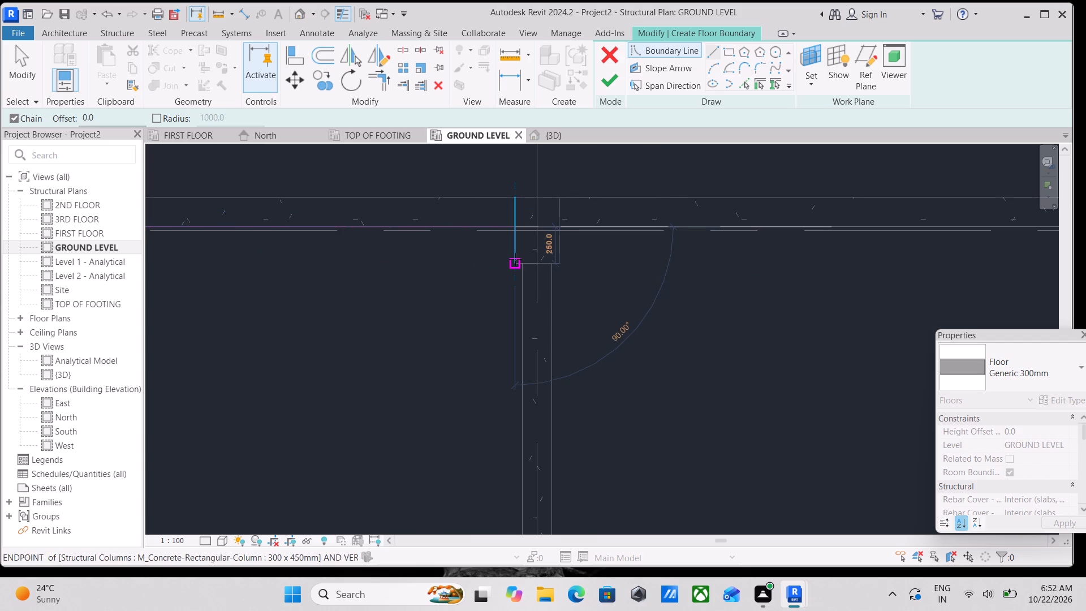
left_click(515, 260)
scroll(536, 269, "up", 3)
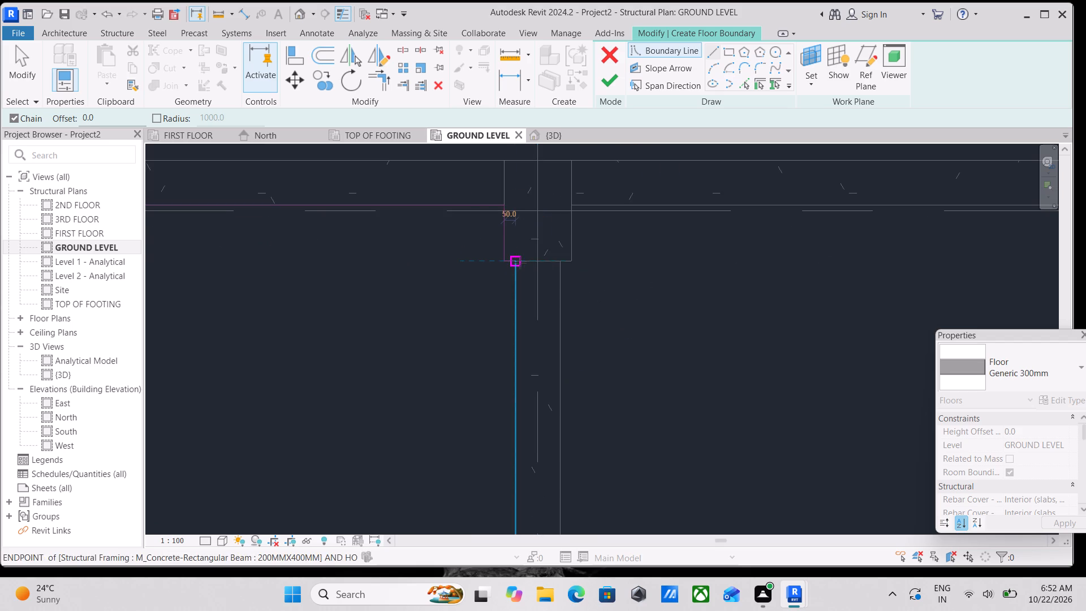
left_click(520, 263)
Draw the boundary line down the inner face of the grid 3 beam to the column at grid B.
scroll(528, 383, "down", 3)
middle_click_drag(520, 381, 538, 206)
scroll(538, 205, "up", 1)
scroll(538, 287, "down", 5)
middle_click_drag(537, 343, 525, 203)
scroll(525, 203, "up", 1)
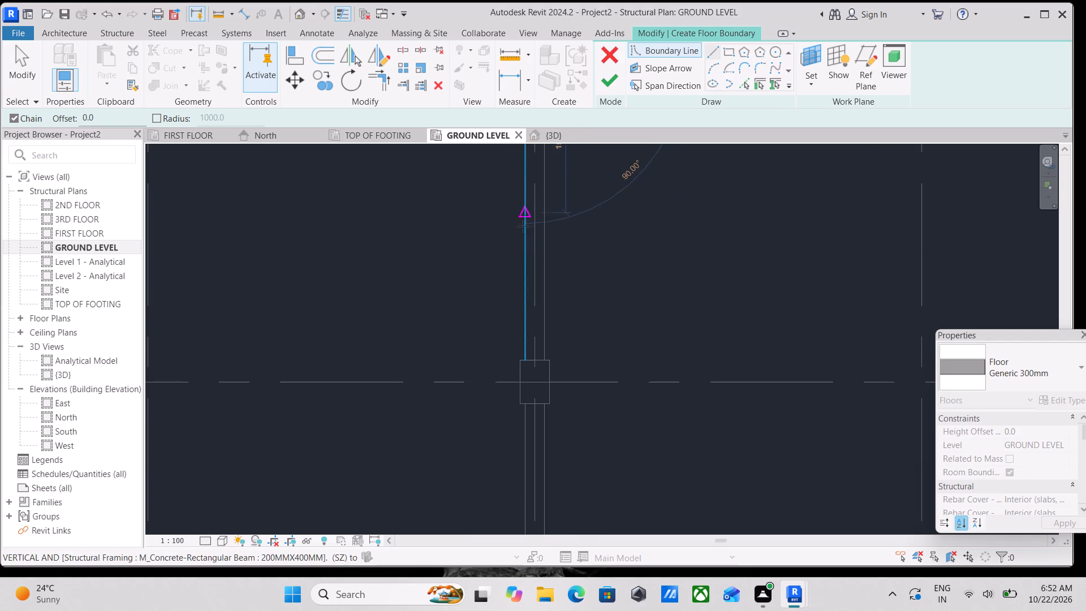
scroll(531, 369, "up", 3)
left_click(524, 356)
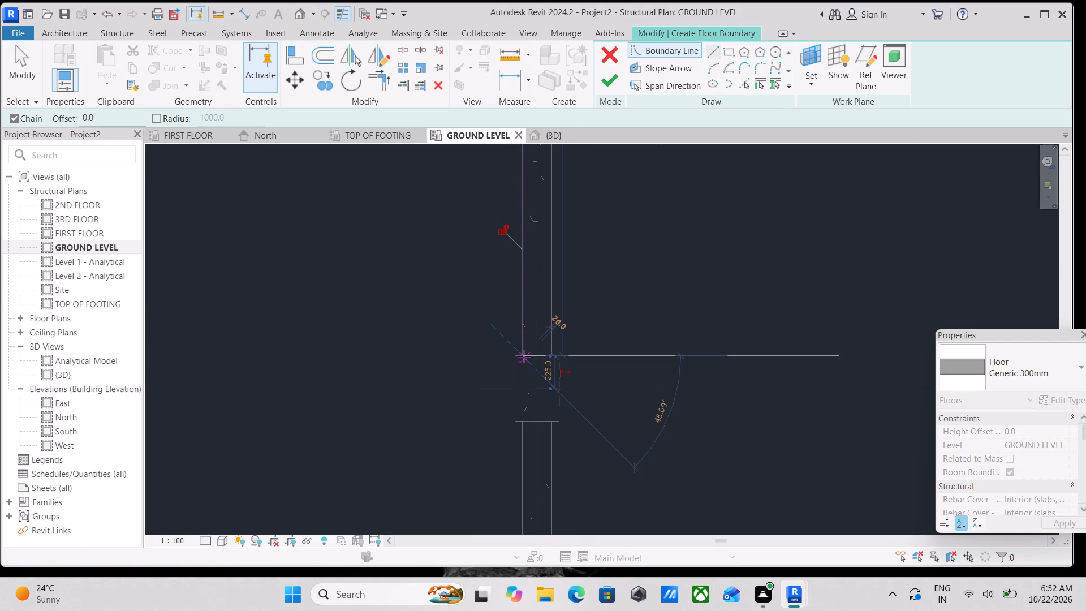
Trace the boundary around the column at grids B and 3, about 50 mm out, 450 mm down and back to the beam face.
scroll(514, 355, "up", 2)
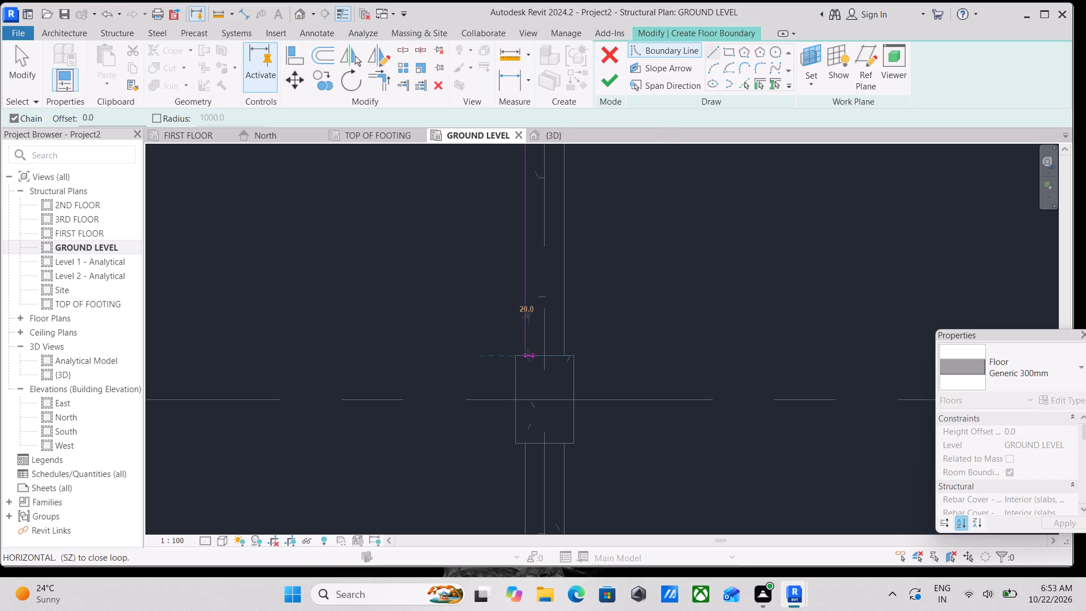
left_click(515, 359)
scroll(515, 359, "down", 3)
middle_click_drag(514, 367, 507, 297)
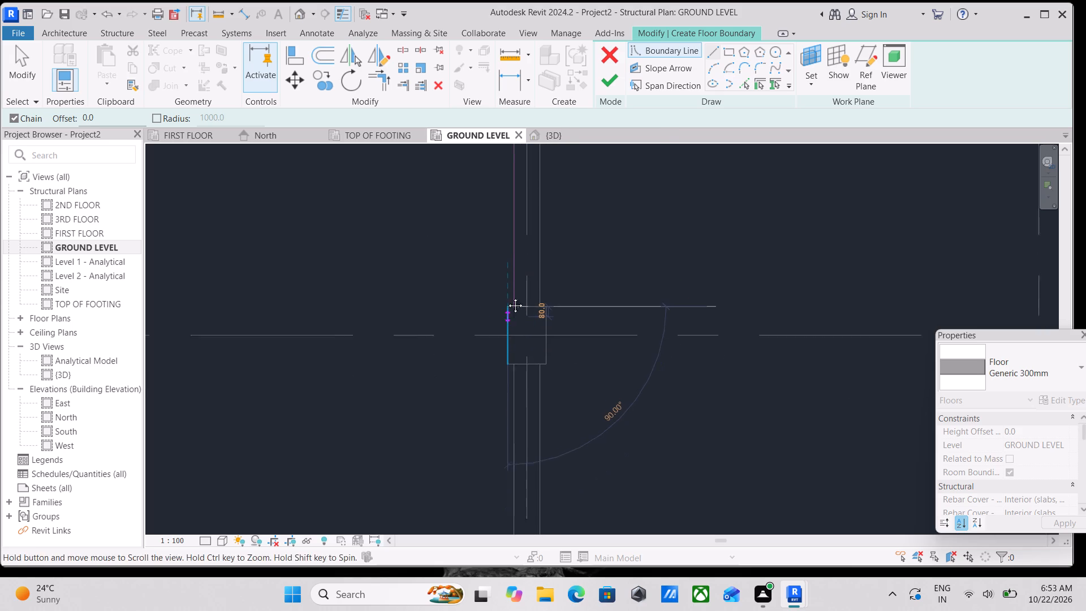
middle_click_drag(507, 297, 507, 293)
left_click(510, 342)
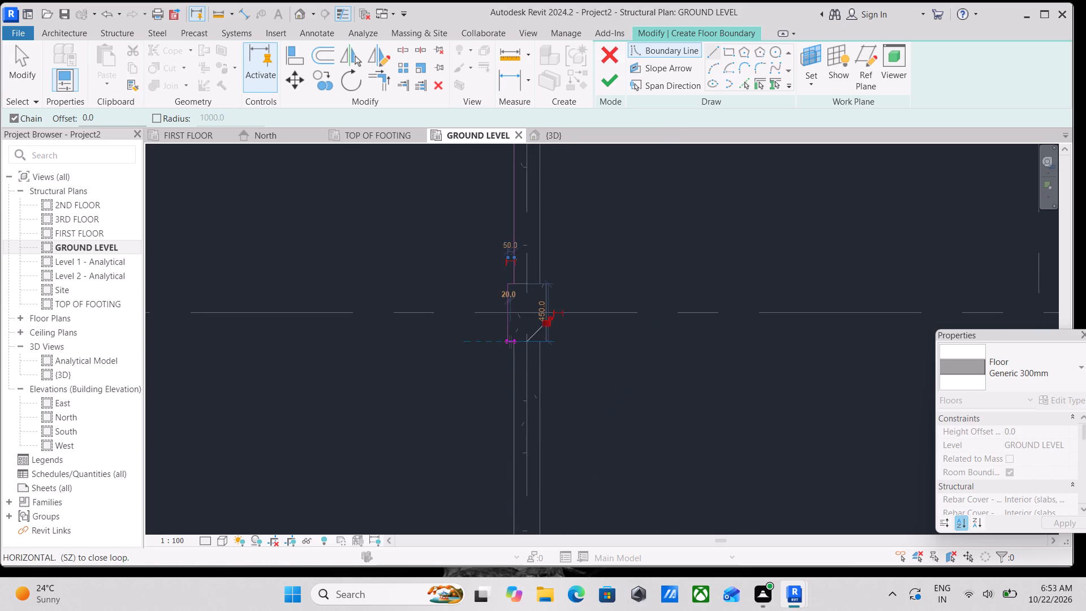
scroll(510, 342, "up", 3)
left_click(517, 342)
Extend the boundary about 3050 mm down the grid 3 beam's inner face to the next column below grid B.
scroll(516, 373, "down", 3)
middle_click_drag(516, 373, 533, 279)
scroll(535, 274, "up", 1)
scroll(535, 296, "down", 10)
middle_click_drag(535, 331, 546, 260)
scroll(546, 260, "up", 1)
scroll(544, 322, "up", 2)
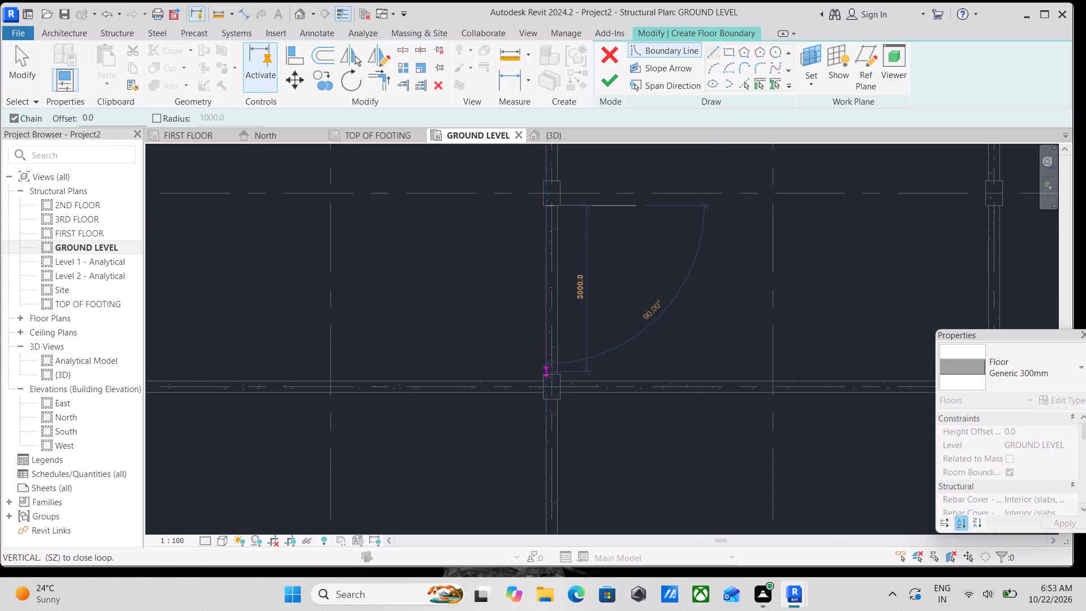
scroll(552, 376, "up", 4)
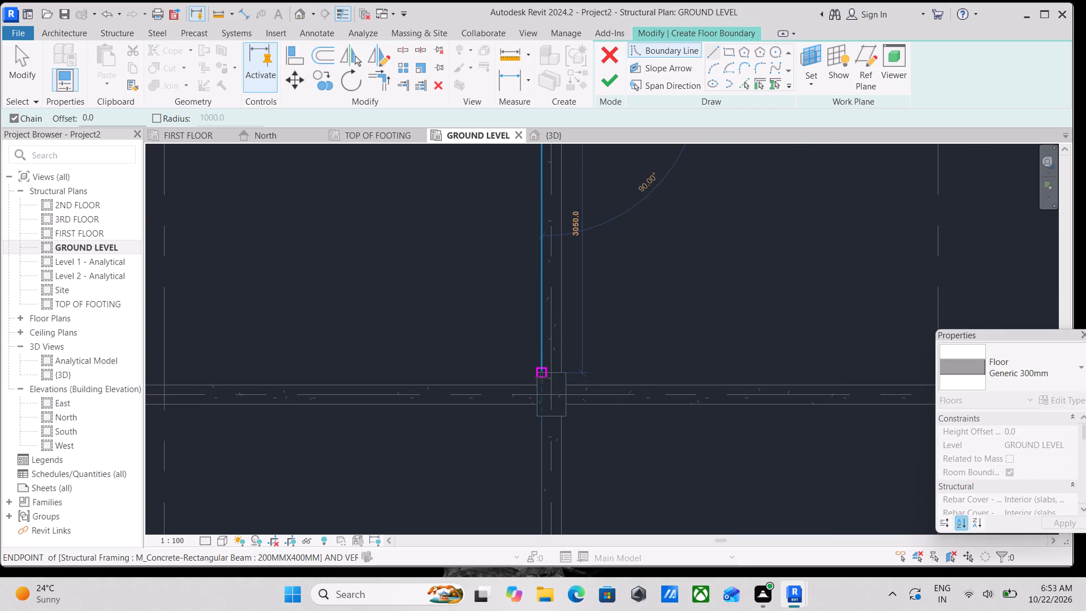
left_click(541, 377)
Trace the boundary around the bay's lower corner column on grid 3, about 50 mm outward and 125 mm down to the horizontal beam.
scroll(538, 376, "up", 3)
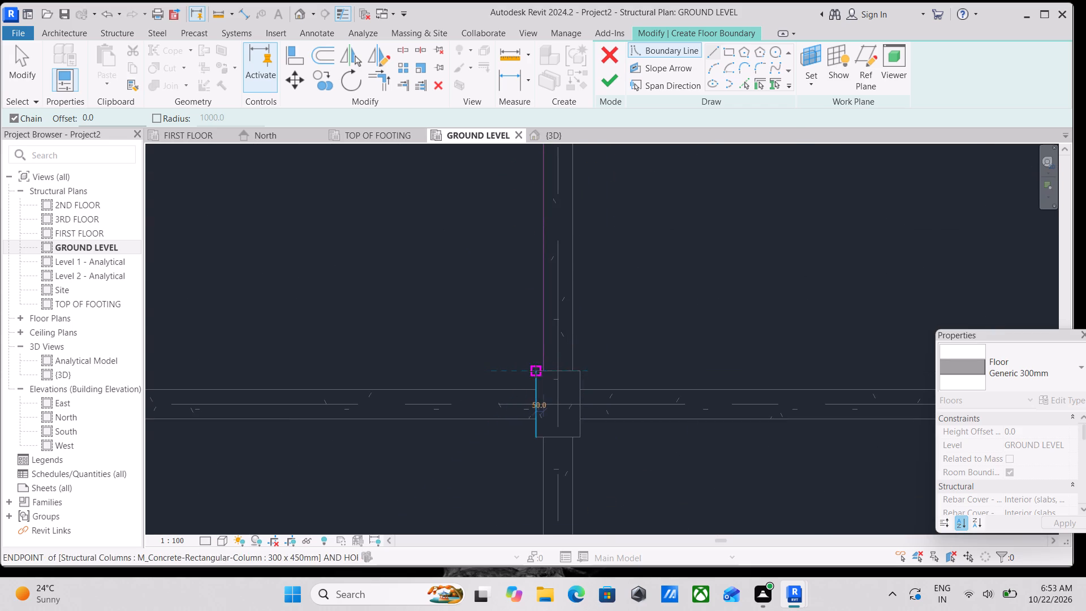
scroll(540, 377, "up", 4)
left_click(531, 367)
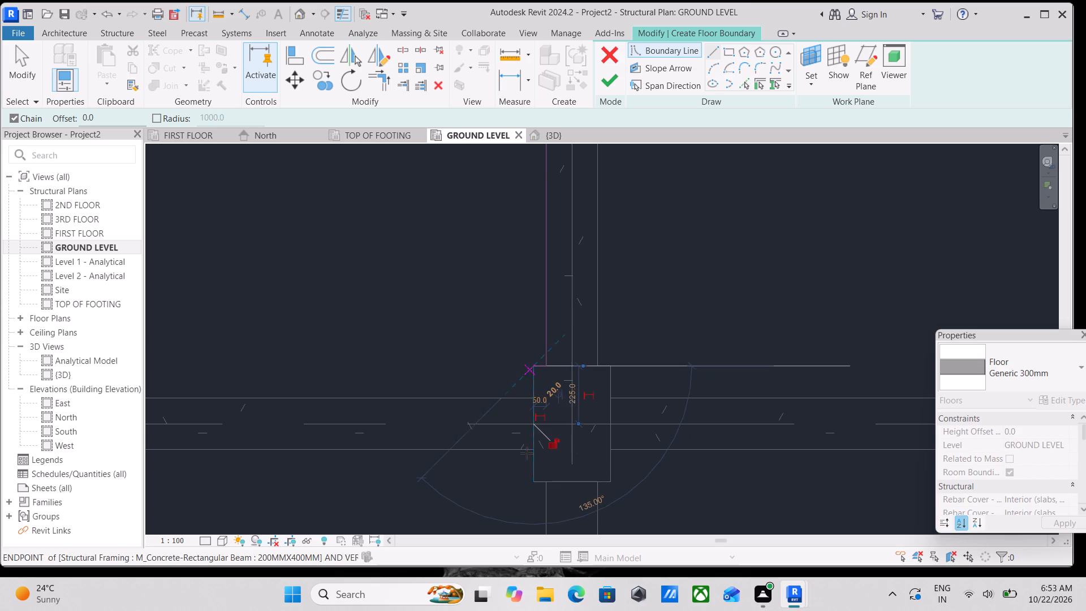
scroll(533, 438, "down", 4)
scroll(536, 417, "up", 3)
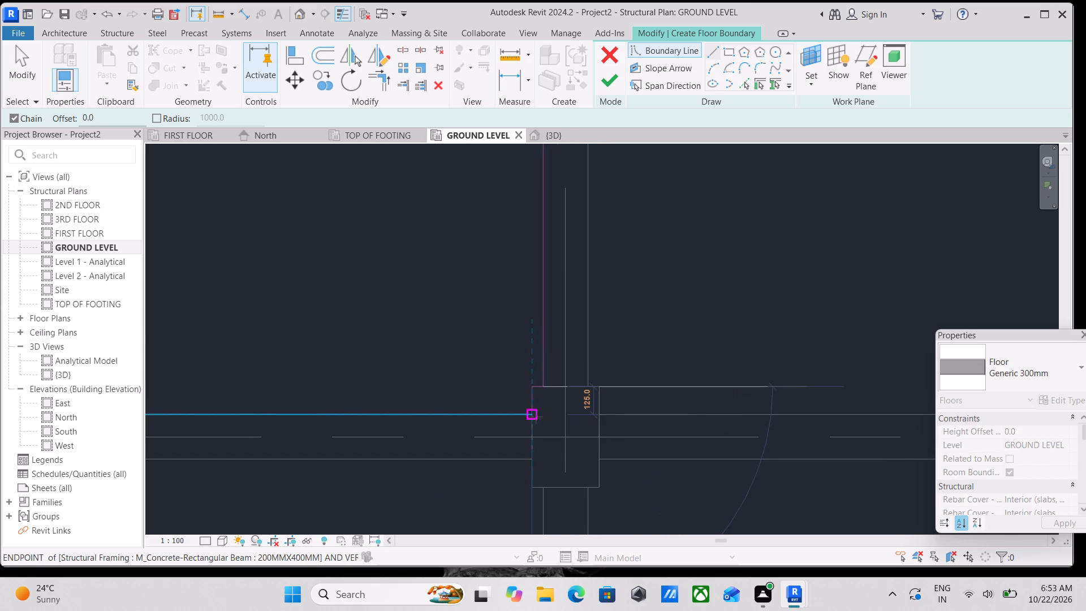
left_click(536, 417)
Draw the boundary about 7700 mm along the lower beam to grid 1, then 125 mm up and 100 mm across around the column.
scroll(384, 399, "down", 4)
middle_click_drag(384, 399, 887, 382)
scroll(645, 367, "down", 4)
middle_click_drag(643, 367, 702, 360)
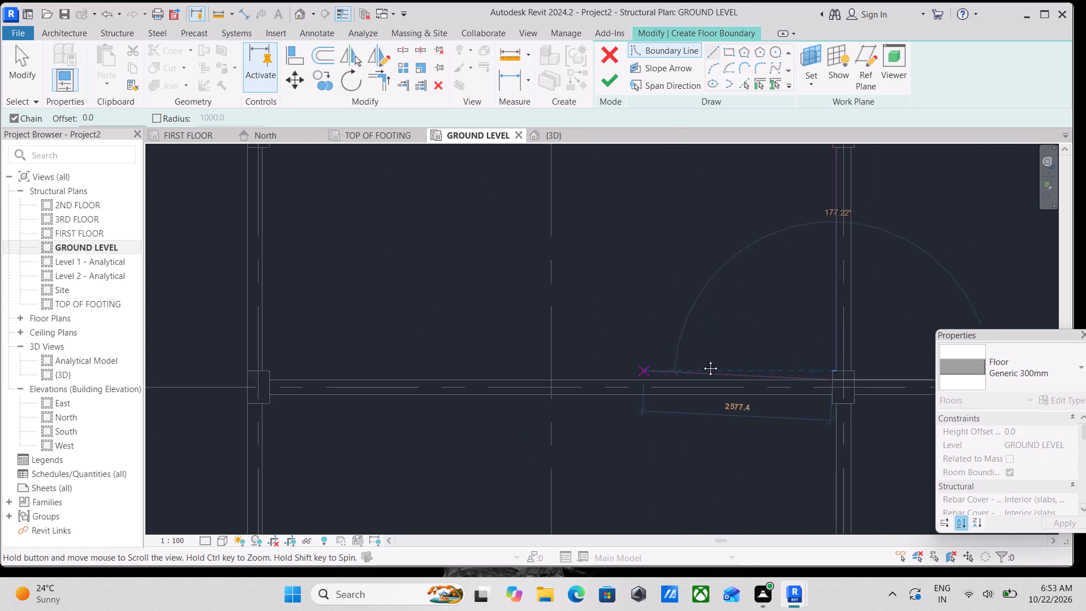
middle_click_drag(702, 360, 871, 359)
scroll(523, 378, "up", 4)
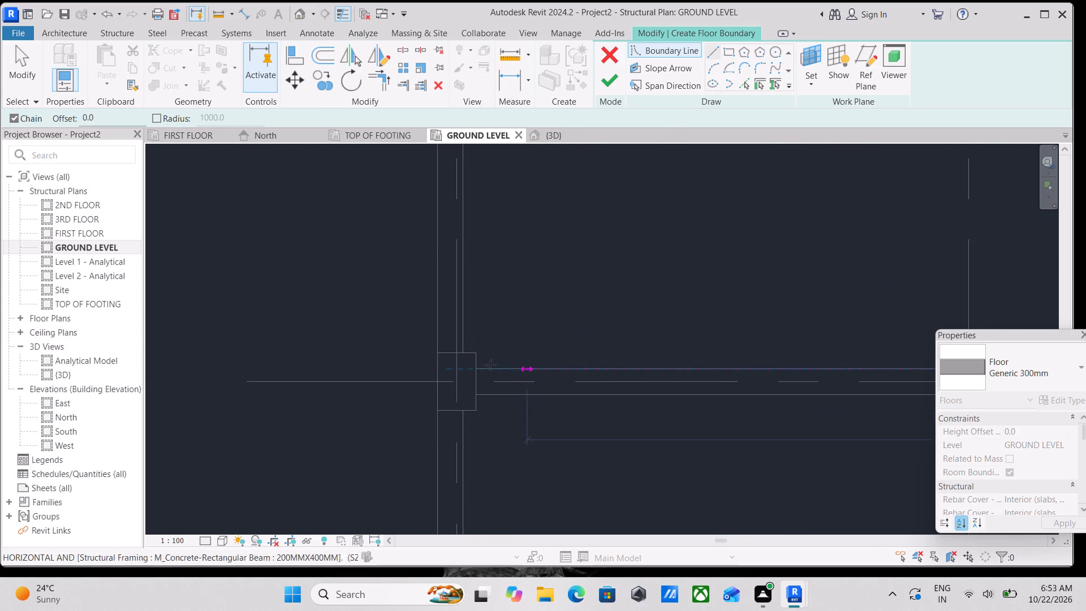
scroll(472, 363, "down", 15)
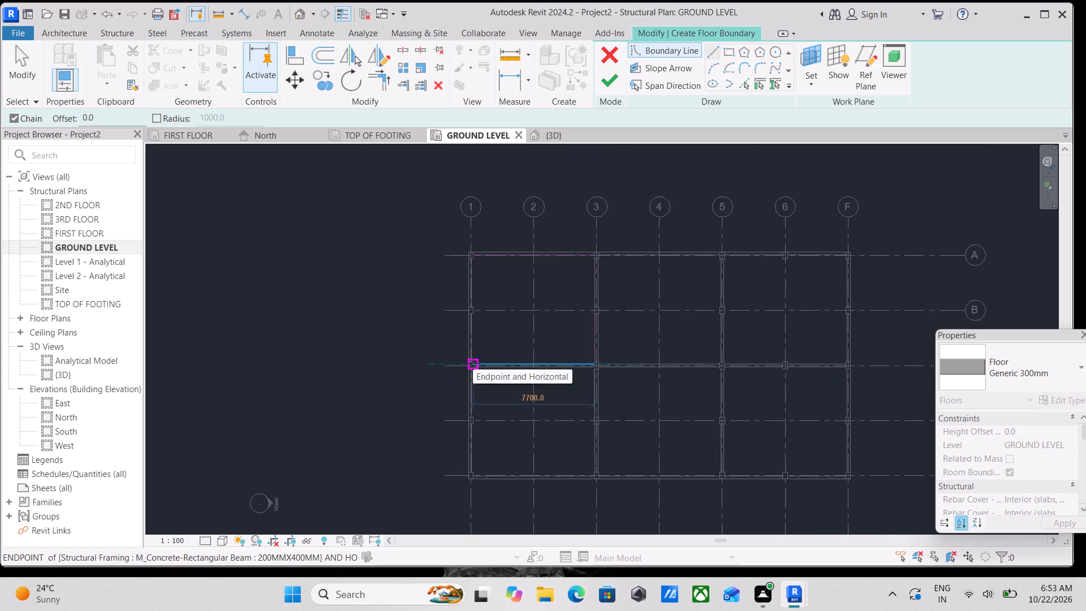
scroll(473, 364, "up", 15)
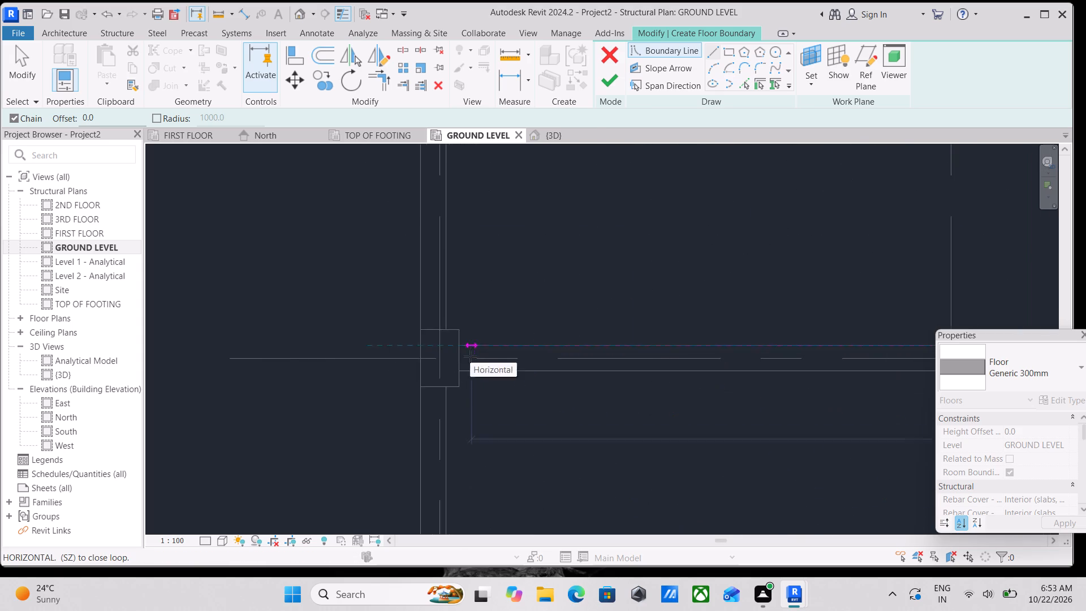
scroll(470, 356, "up", 2)
left_click(455, 344)
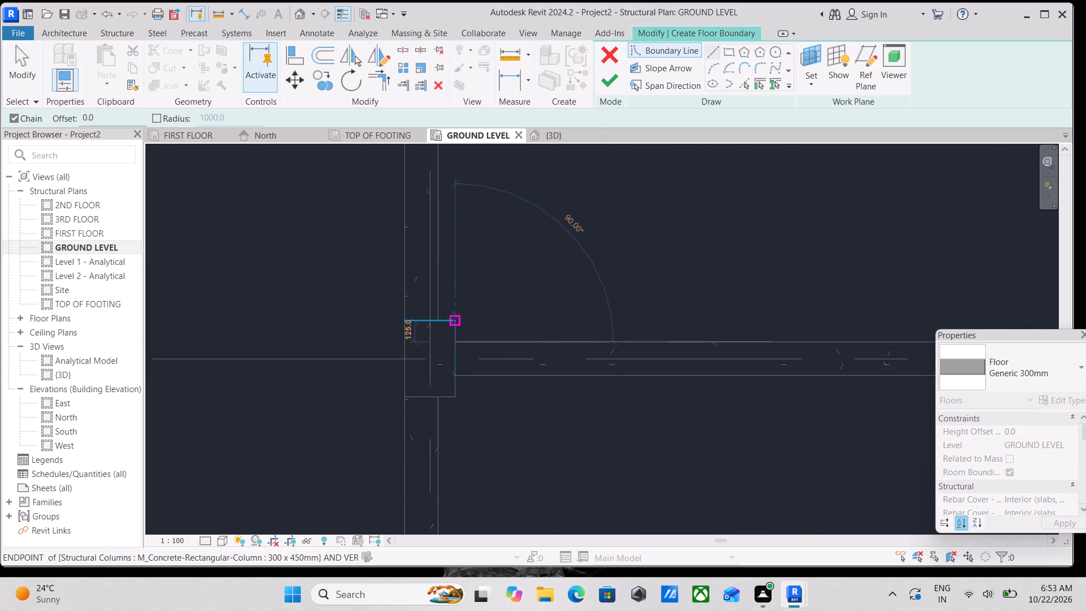
left_click(453, 318)
left_click(438, 318)
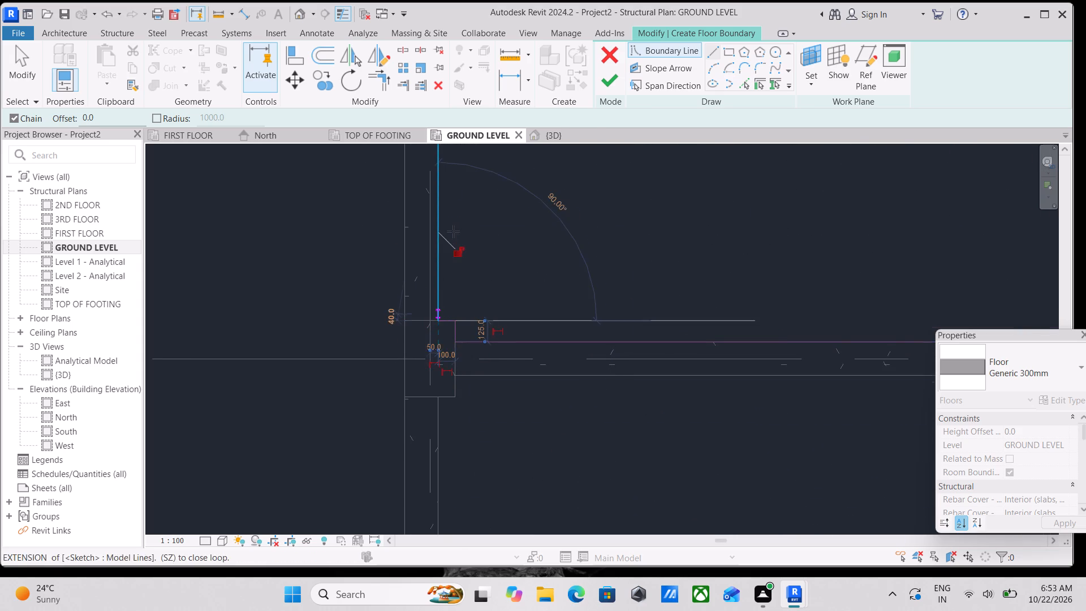
Extend the boundary about 3050 mm up the grid 1 beam's inner face to the column at grid B.
scroll(453, 231, "down", 1)
middle_click_drag(455, 233, 453, 395)
scroll(454, 264, "down", 2)
middle_click_drag(454, 264, 413, 407)
scroll(413, 405, "up", 1)
scroll(412, 282, "down", 3)
middle_click_drag(411, 291, 400, 376)
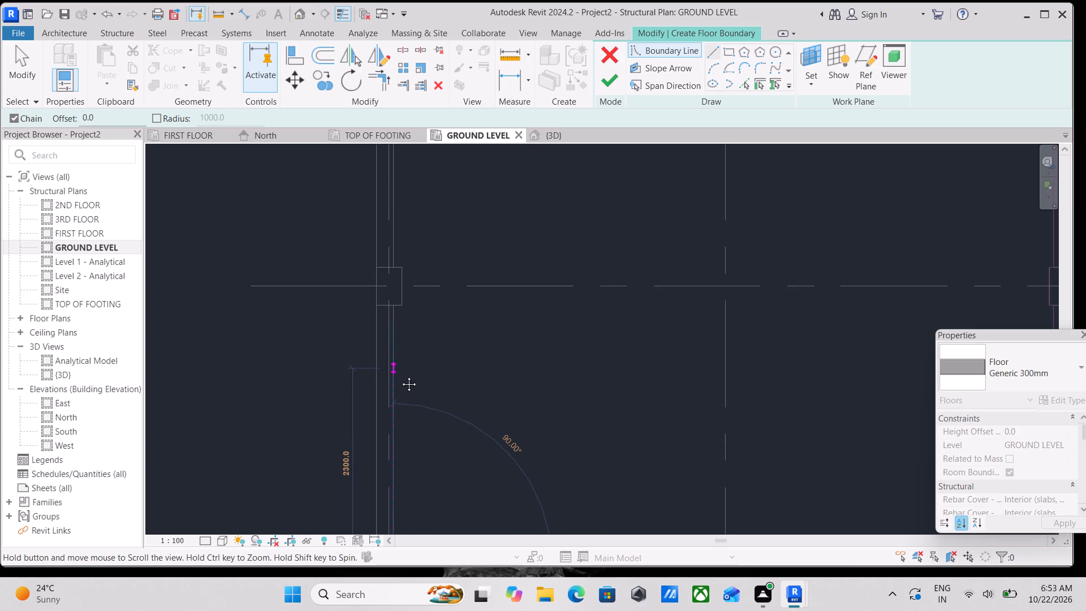
middle_click_drag(400, 376, 400, 375)
scroll(389, 290, "up", 3)
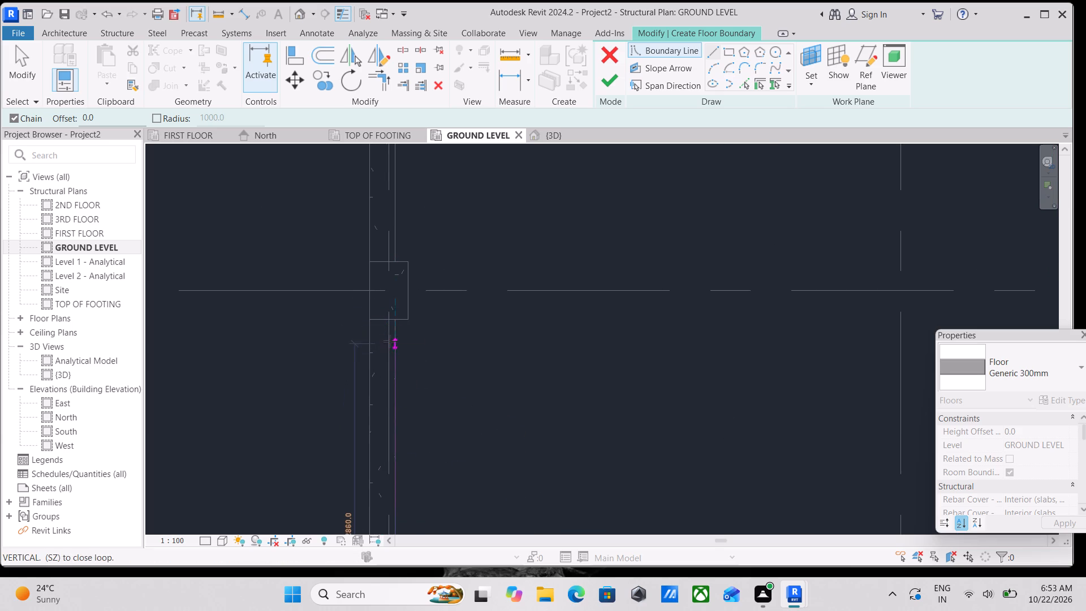
scroll(413, 402, "down", 2)
middle_click_drag(411, 399, 412, 345)
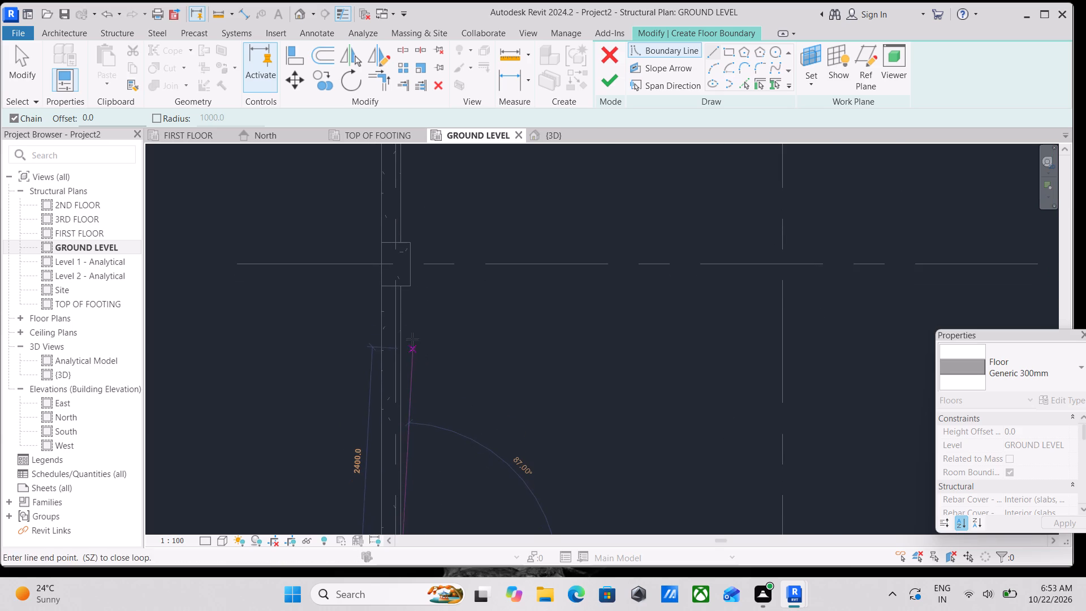
left_click(400, 288)
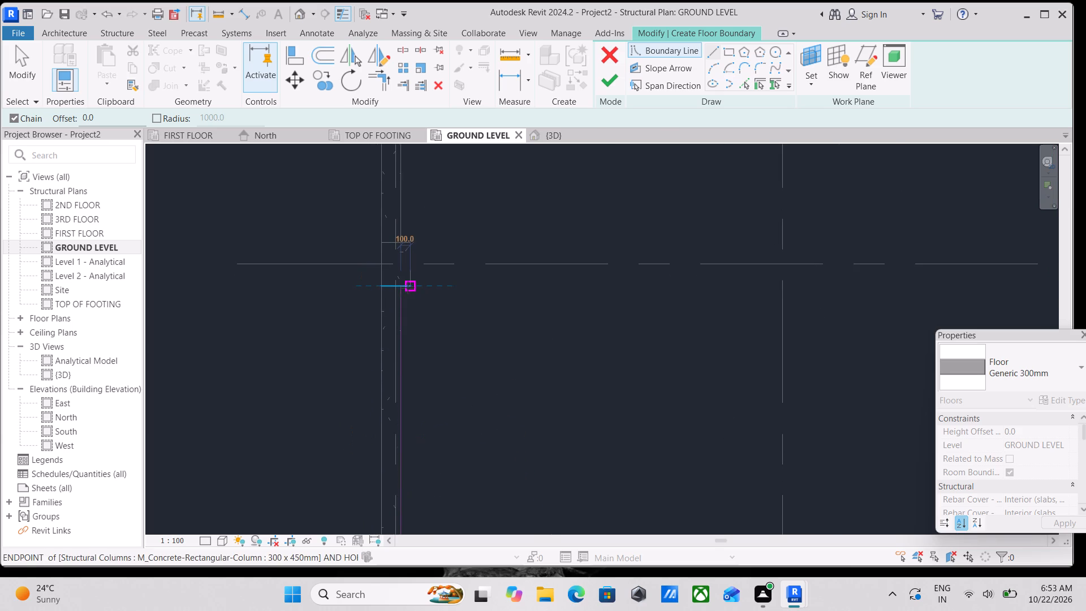
Trace the boundary around the column at grids B and 1, about 100 mm out, 450 mm up and back to the beam face.
scroll(408, 287, "up", 3)
left_click(411, 285)
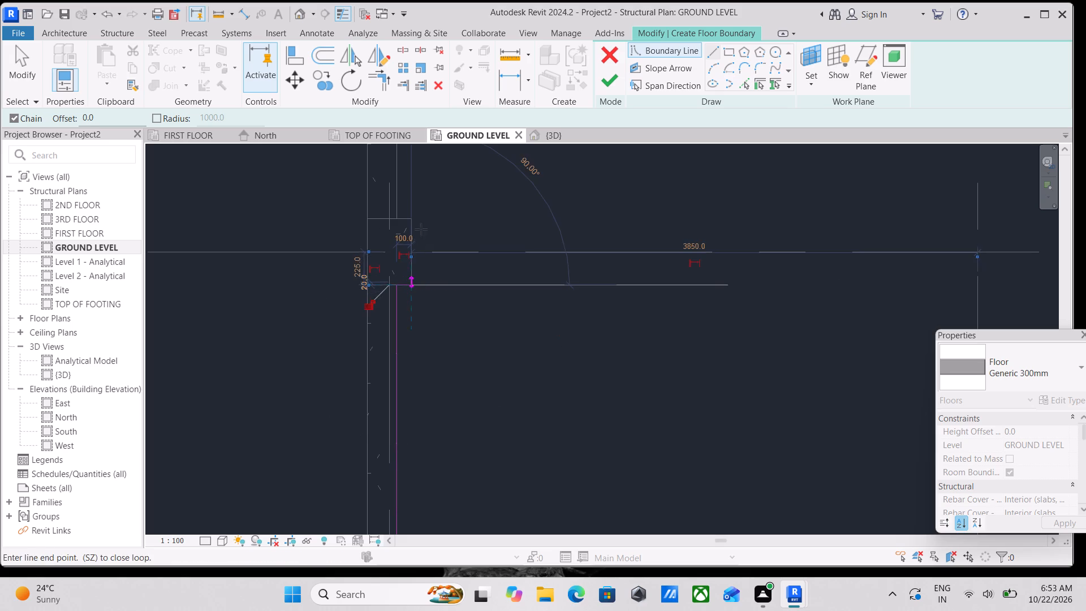
left_click(411, 222)
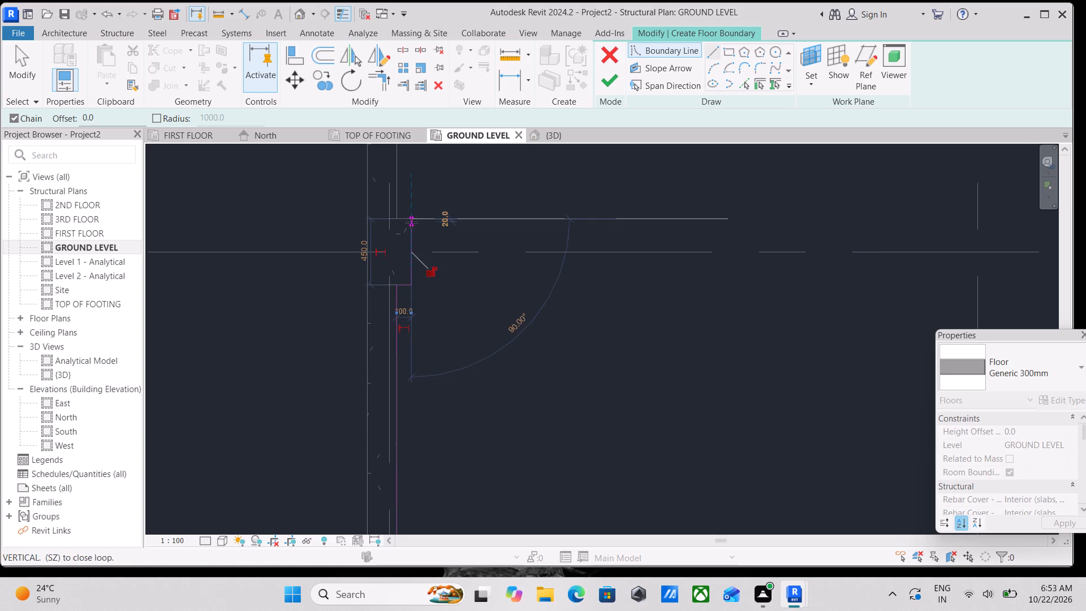
left_click(397, 220)
Close the boundary loop up the grid 1 beam's inner face to the upper corner column notch, and finish the line command.
scroll(394, 161, "down", 2)
middle_click_drag(394, 161, 371, 388)
scroll(374, 399, "up", 1)
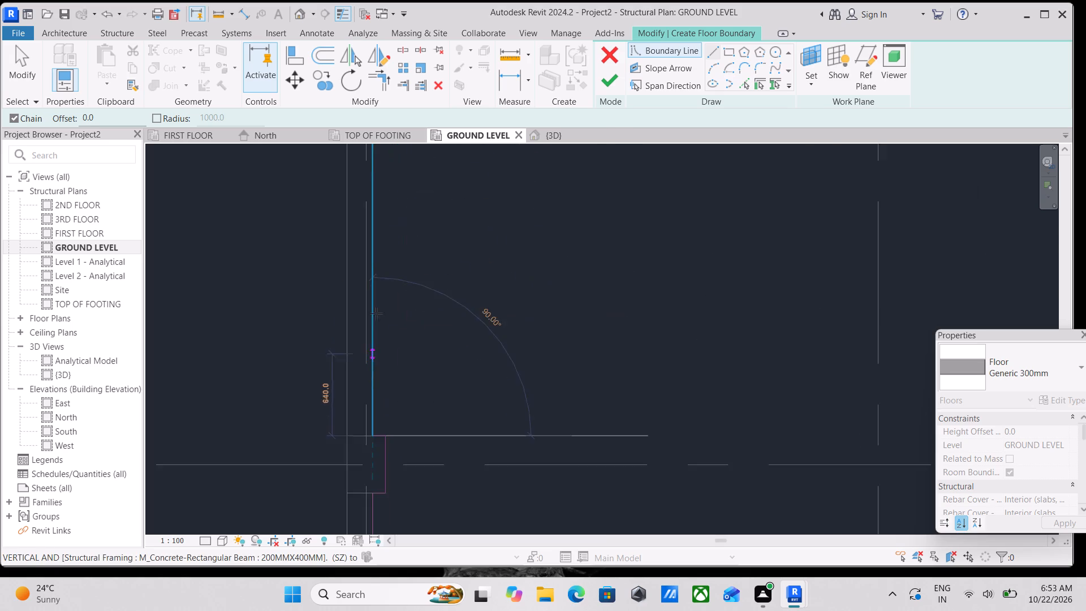
scroll(374, 259, "down", 3)
middle_click_drag(374, 259, 364, 457)
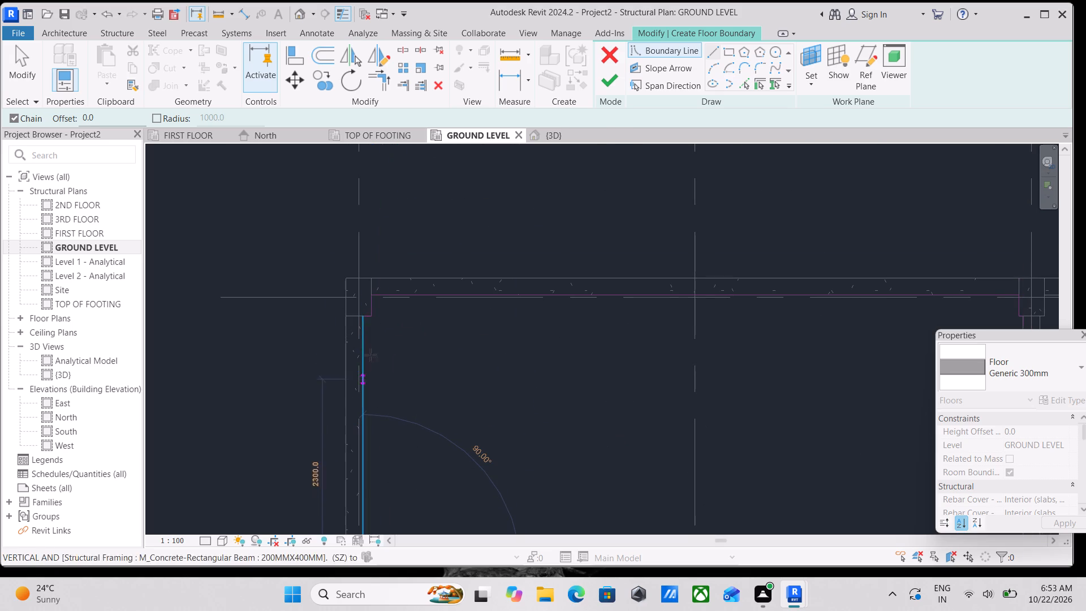
left_click(364, 318)
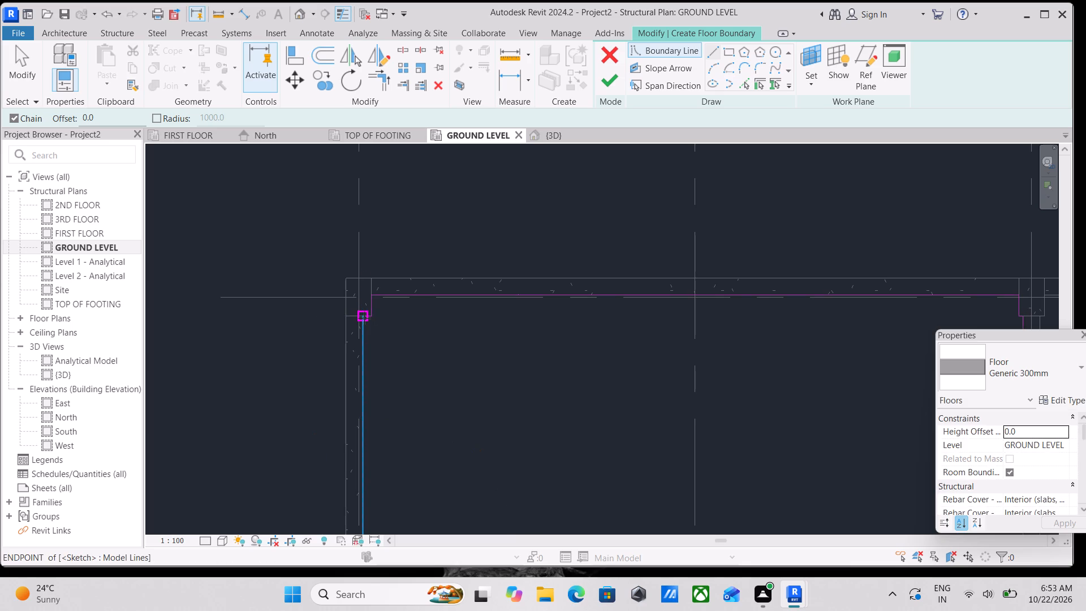
key("Escape")
scroll(431, 315, "down", 4)
scroll(567, 327, "down", 4)
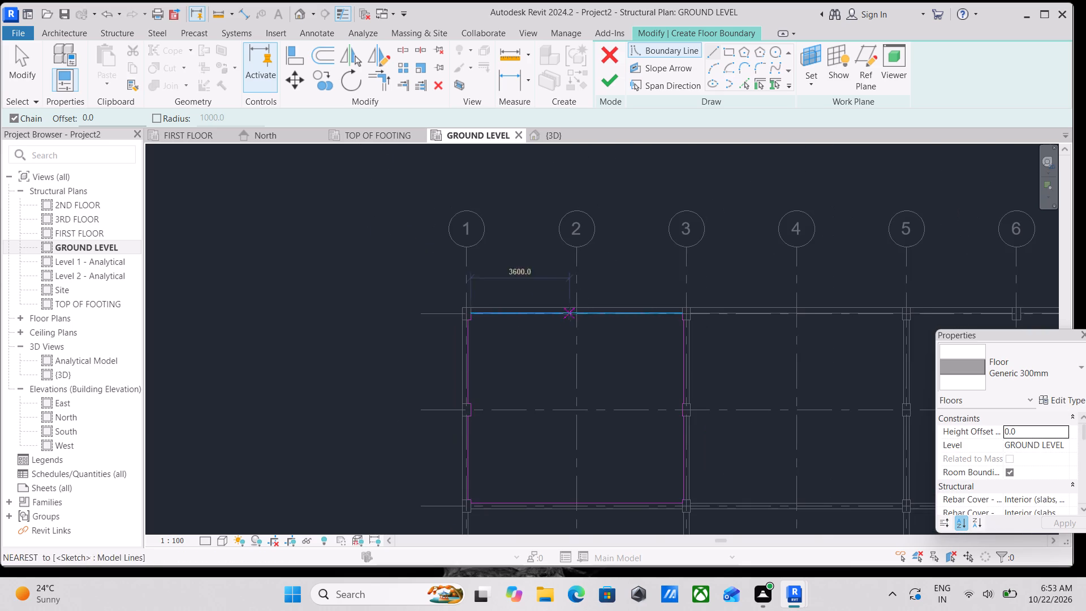
key("Escape")
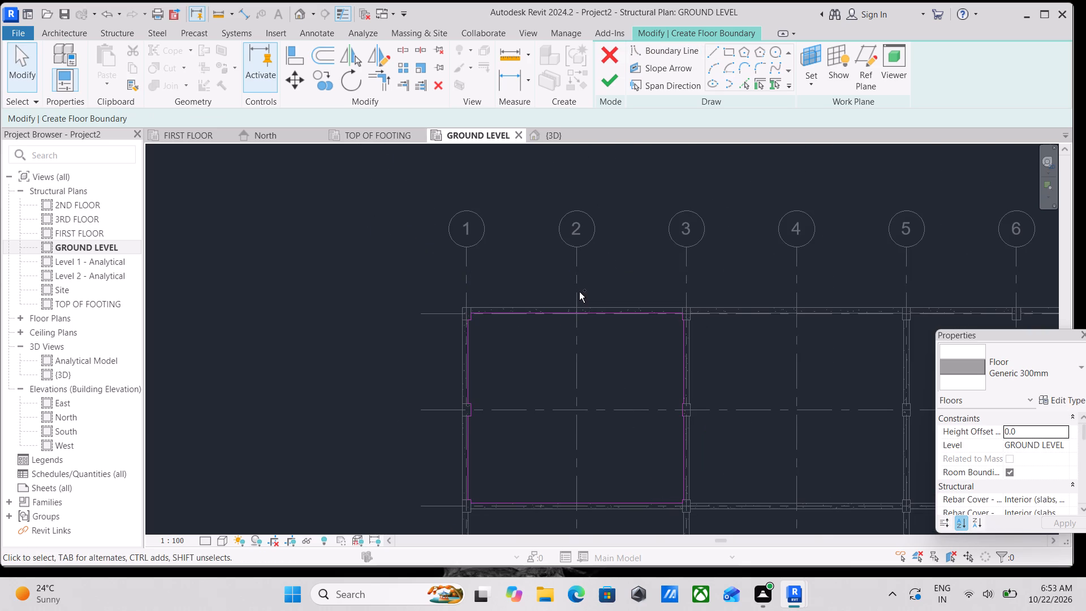
Select the boundary lines along the upper beam and down grid 3, including the three-line notch around the column at grid B.
left_click(591, 313, "ctrl")
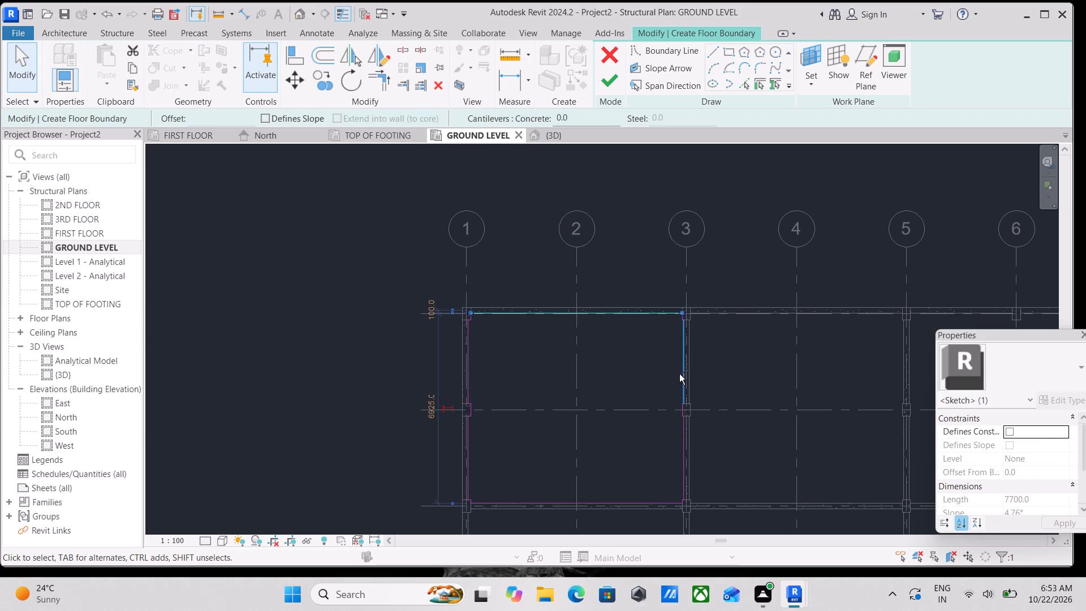
left_click(679, 374, "ctrl")
scroll(693, 421, "up", 6)
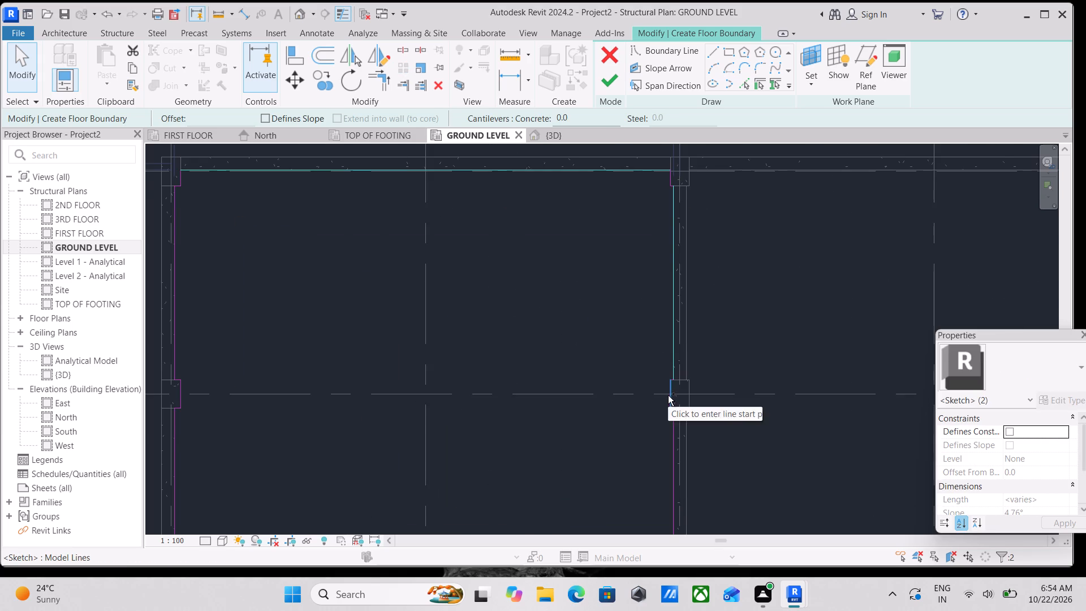
left_click(668, 395, "ctrl")
scroll(679, 385, "up", 7)
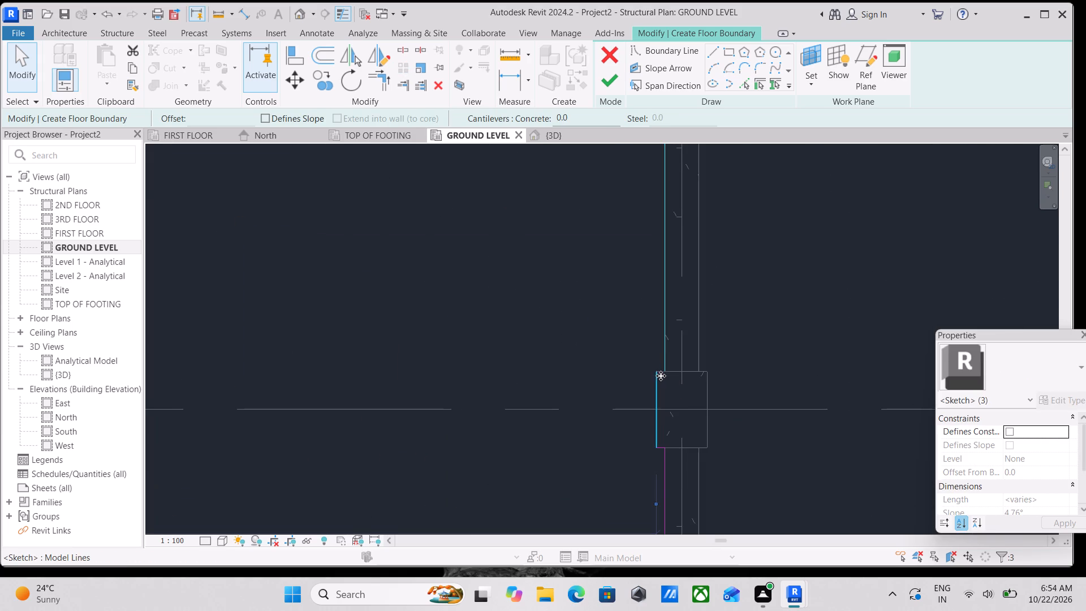
scroll(667, 377, "up", 9)
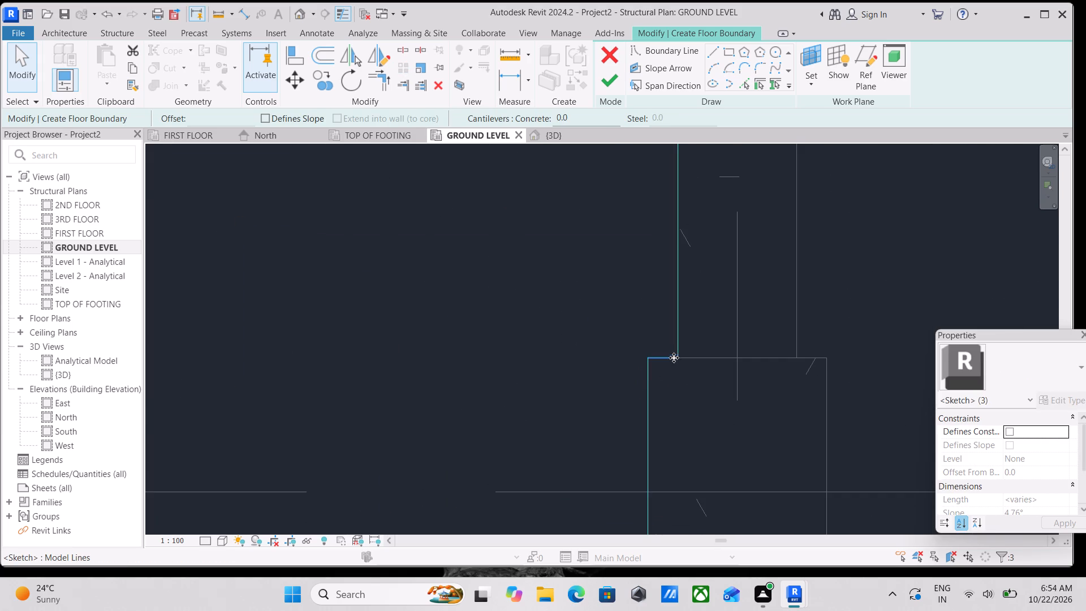
left_click(667, 358, "ctrl")
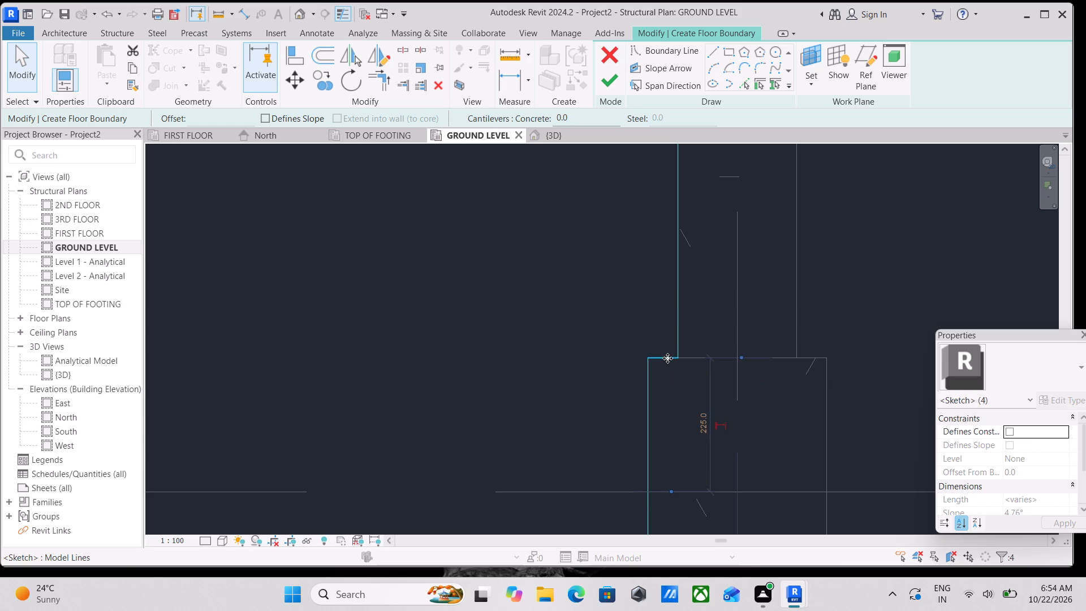
scroll(669, 362, "down", 7)
middle_click_drag(699, 373, 673, 252)
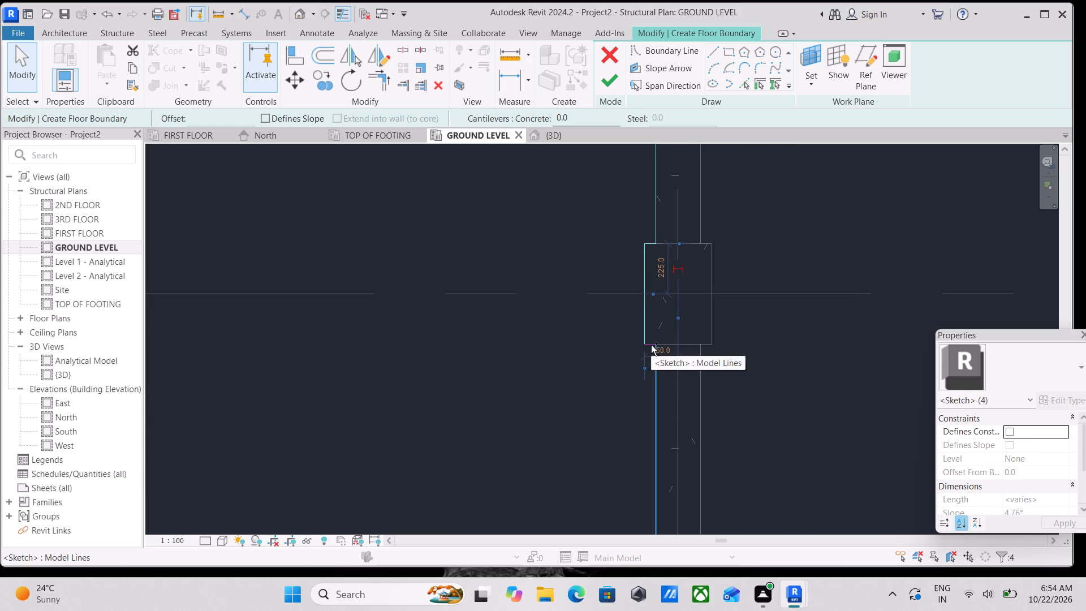
scroll(650, 345, "up", 8)
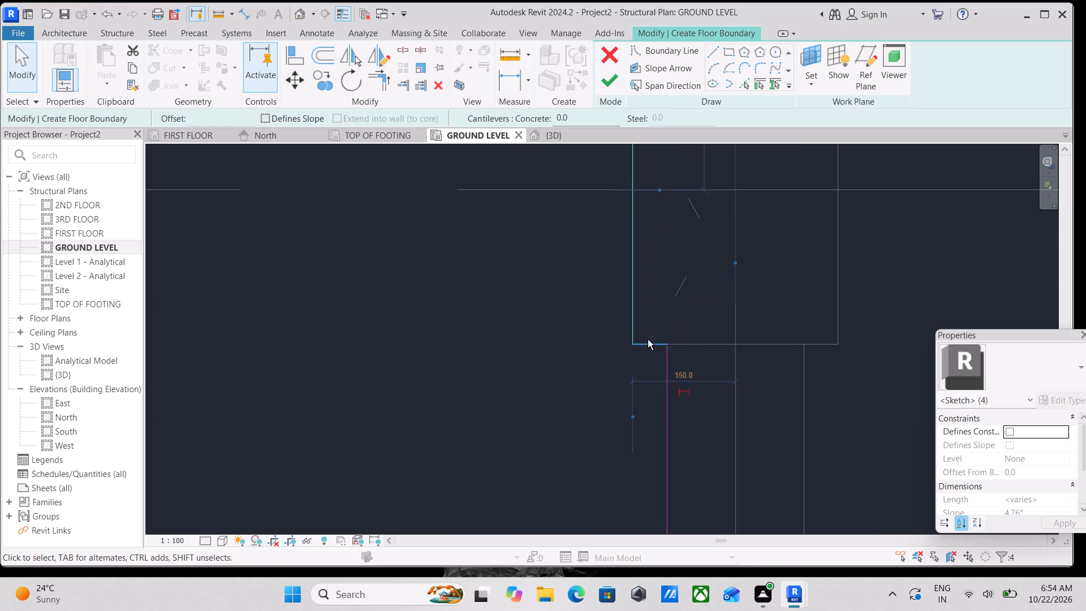
left_click(648, 340, "ctrl")
scroll(750, 309, "down", 3)
middle_click_drag(750, 307, 746, 195)
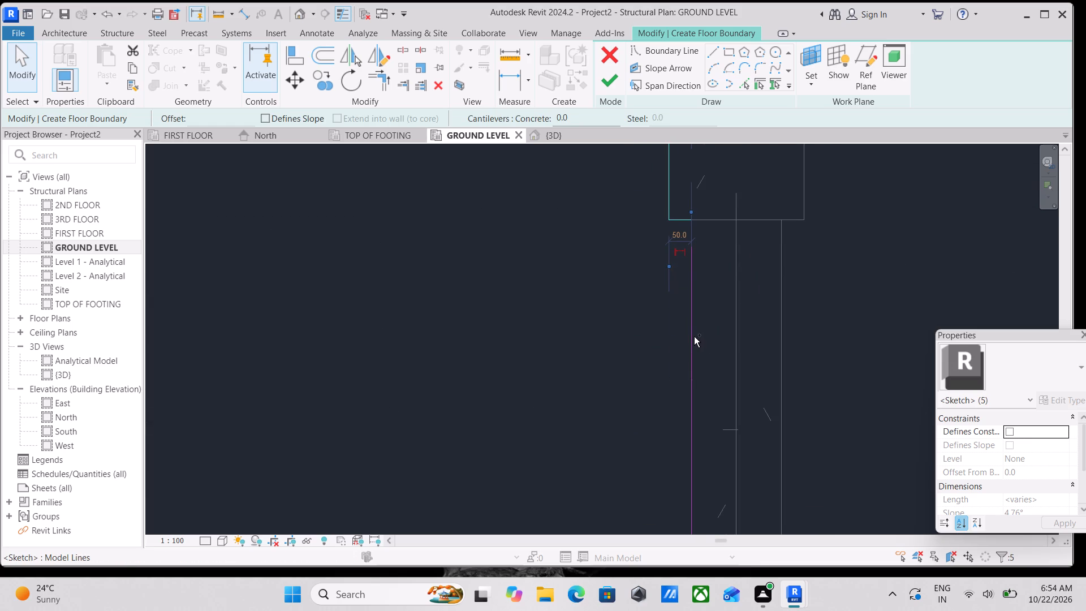
left_click(693, 336, "ctrl")
Add the two short boundary lines around the upper corner column on grid 3 to the selection.
scroll(693, 335, "down", 10)
middle_click_drag(654, 318, 701, 454)
scroll(703, 454, "up", 1)
scroll(653, 198, "down", 2)
middle_click_drag(652, 225, 655, 445)
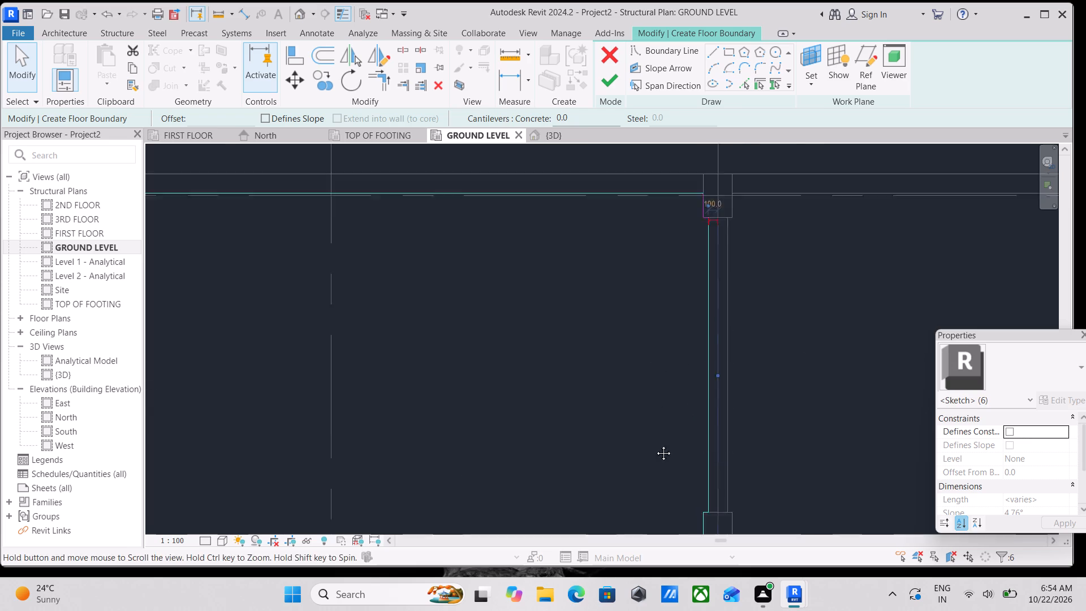
middle_click_drag(655, 445, 658, 458)
middle_click_drag(662, 329, 691, 429)
scroll(751, 365, "up", 7)
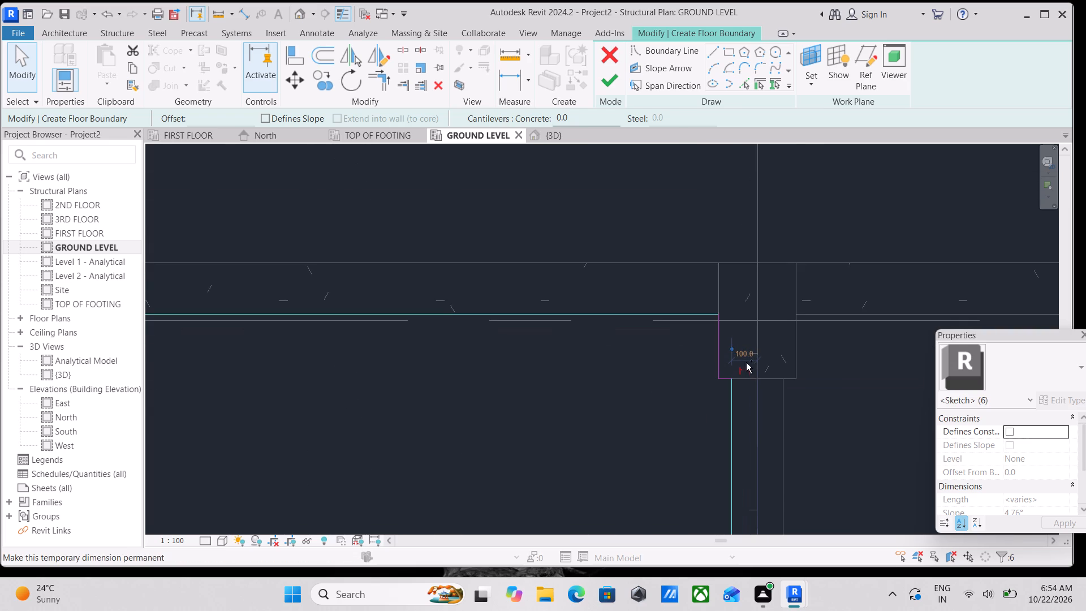
left_click(719, 345, "ctrl")
scroll(725, 391, "up", 2)
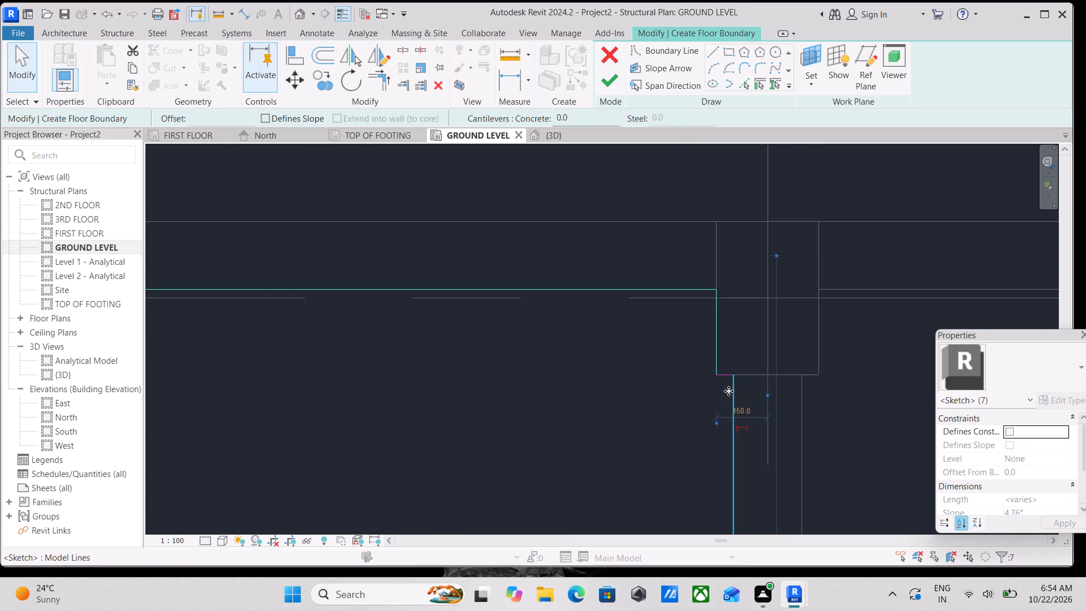
scroll(729, 391, "up", 5)
left_click(714, 365, "ctrl")
Add the boundary lines around the upper corner column on grid 1 and the grid 1 line below it to the selection.
scroll(714, 365, "down", 6)
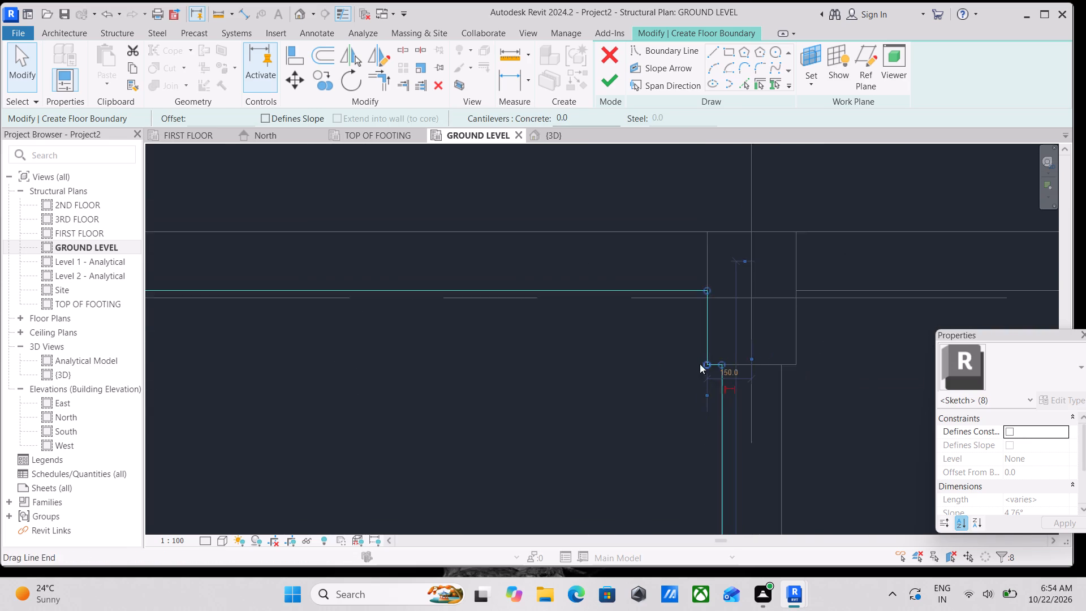
scroll(664, 356, "down", 11)
middle_click_drag(450, 376, 748, 278)
scroll(809, 260, "up", 1)
scroll(735, 302, "down", 3)
middle_click_drag(719, 304, 850, 277)
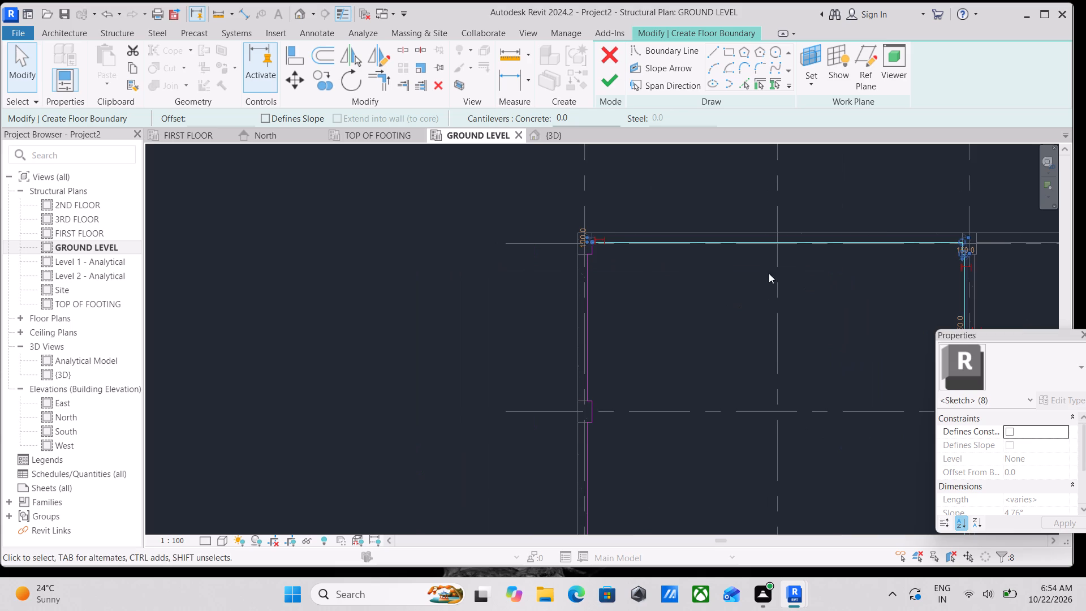
scroll(582, 249, "up", 12)
middle_click_drag(652, 283, 672, 326)
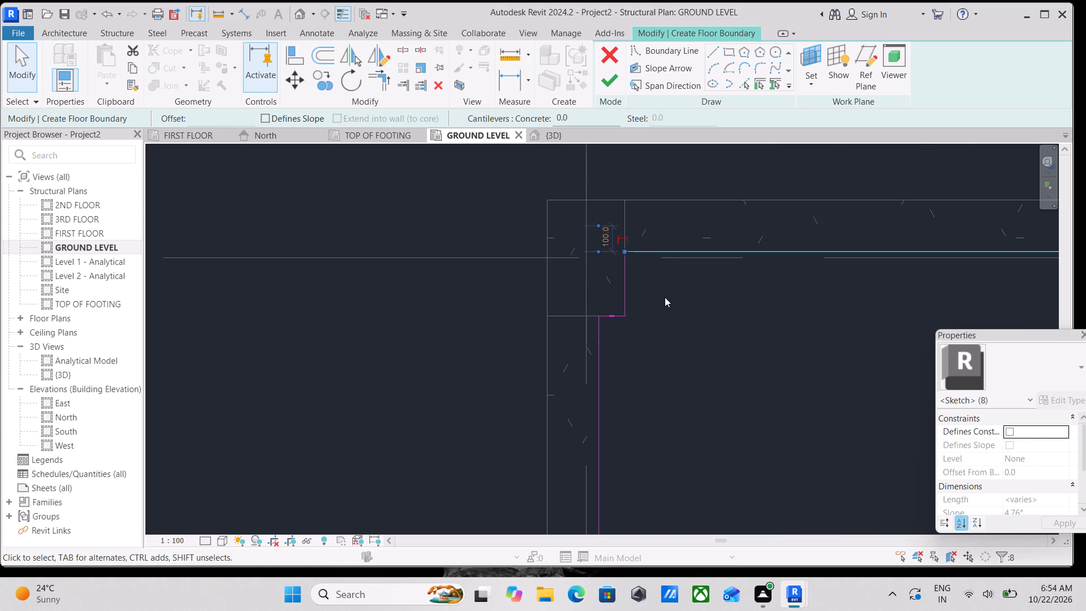
left_click(626, 291, "ctrl")
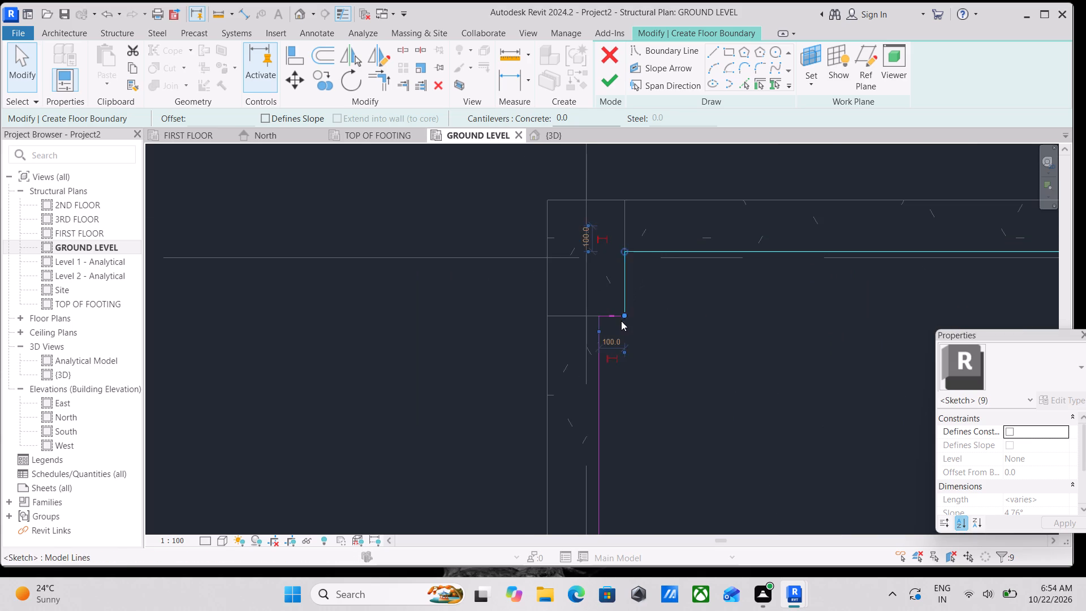
scroll(621, 321, "up", 14)
left_click(582, 273, "ctrl")
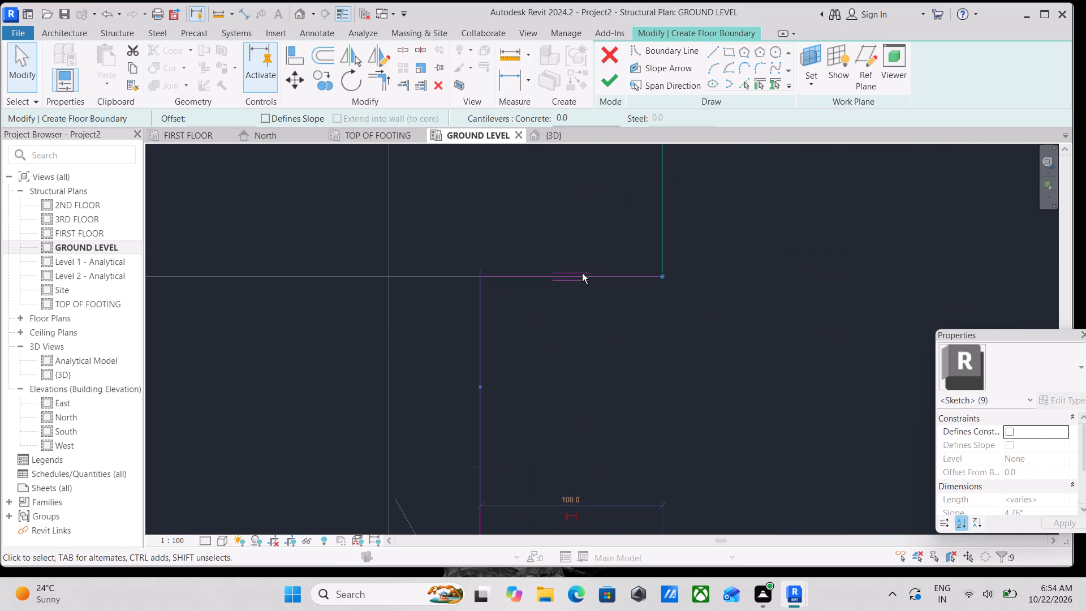
scroll(627, 370, "down", 4)
middle_click_drag(628, 370, 656, 272)
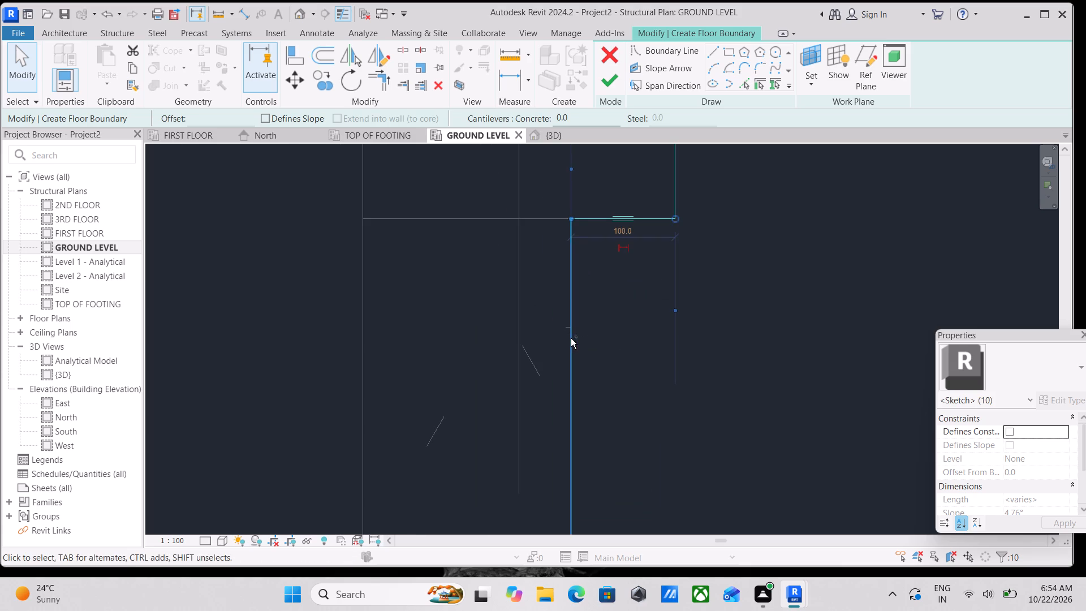
left_click(571, 338, "ctrl")
Add the three notch lines around the column at grids B and 1 and the grid 1 line below them to the selection.
scroll(619, 333, "down", 5)
middle_click_drag(619, 333, 561, 222)
scroll(560, 220, "up", 1)
scroll(574, 247, "down", 15)
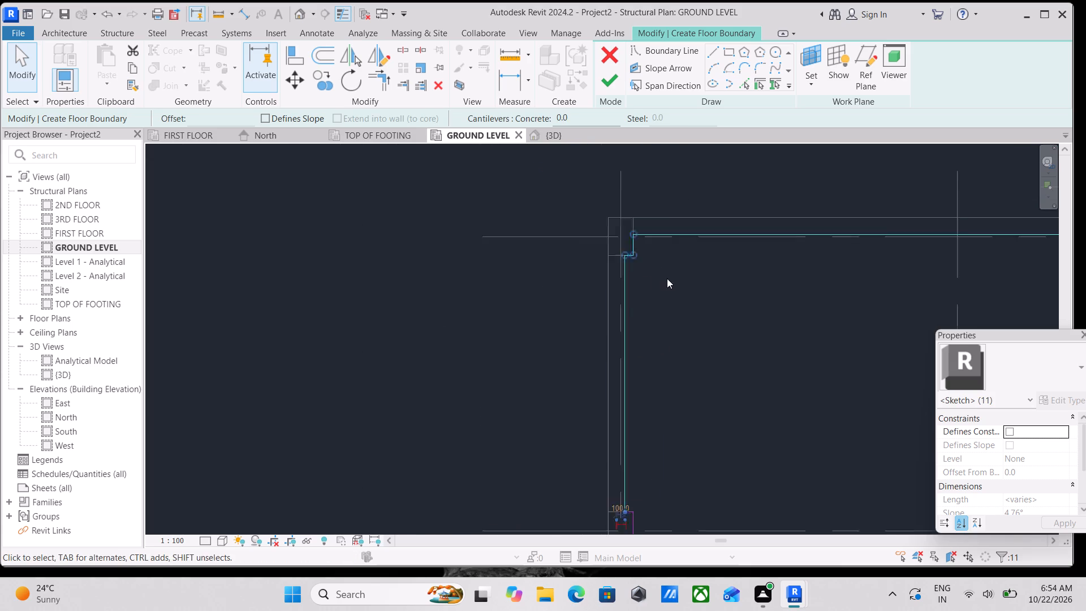
scroll(667, 278, "down", 2)
middle_click_drag(667, 278, 564, 216)
scroll(614, 276, "down", 4)
middle_click_drag(620, 253, 642, 201)
scroll(627, 240, "up", 9)
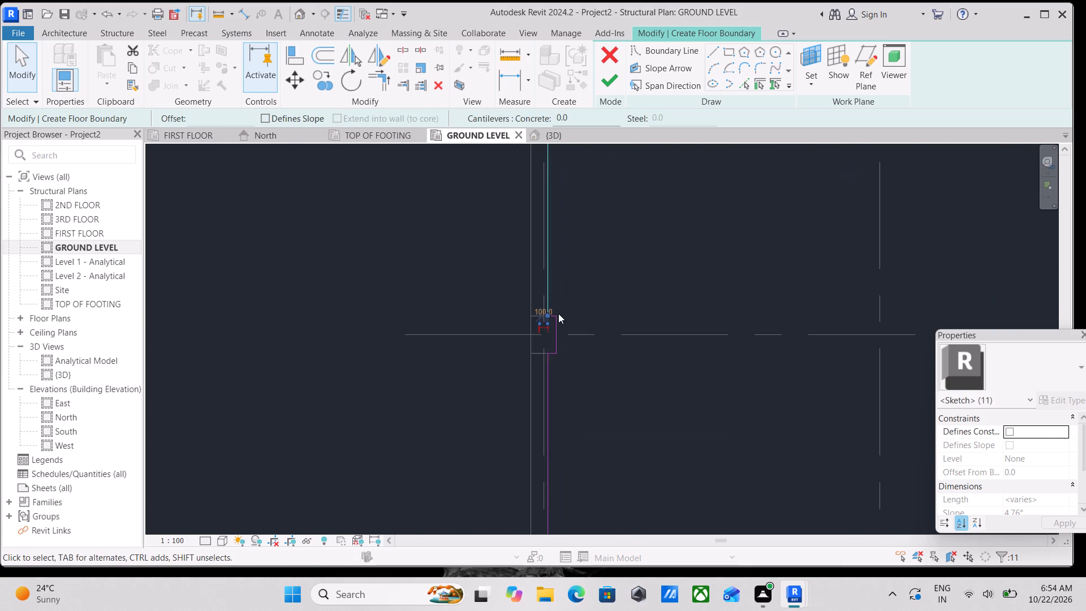
scroll(558, 313, "up", 6)
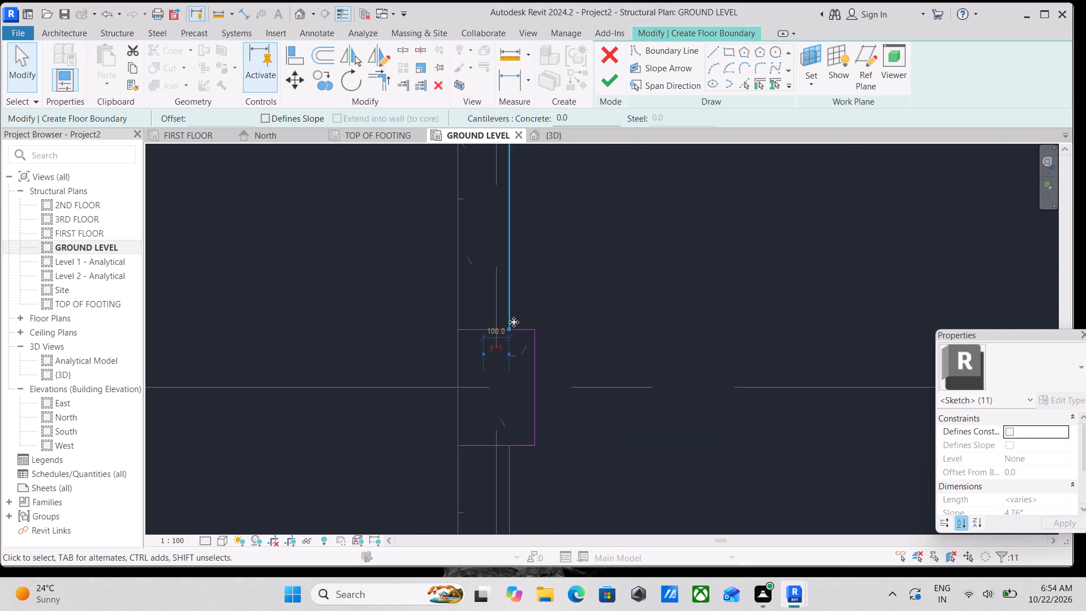
left_click(522, 330, "ctrl")
left_click(533, 369, "ctrl")
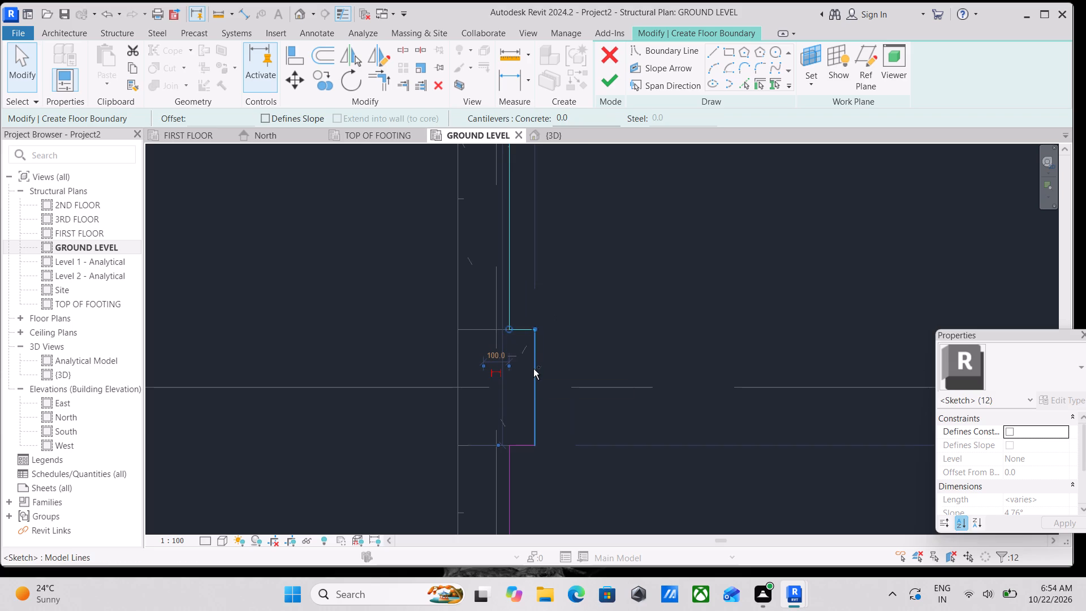
scroll(627, 346, "down", 3)
middle_click_drag(623, 335, 638, 269)
scroll(637, 270, "up", 1)
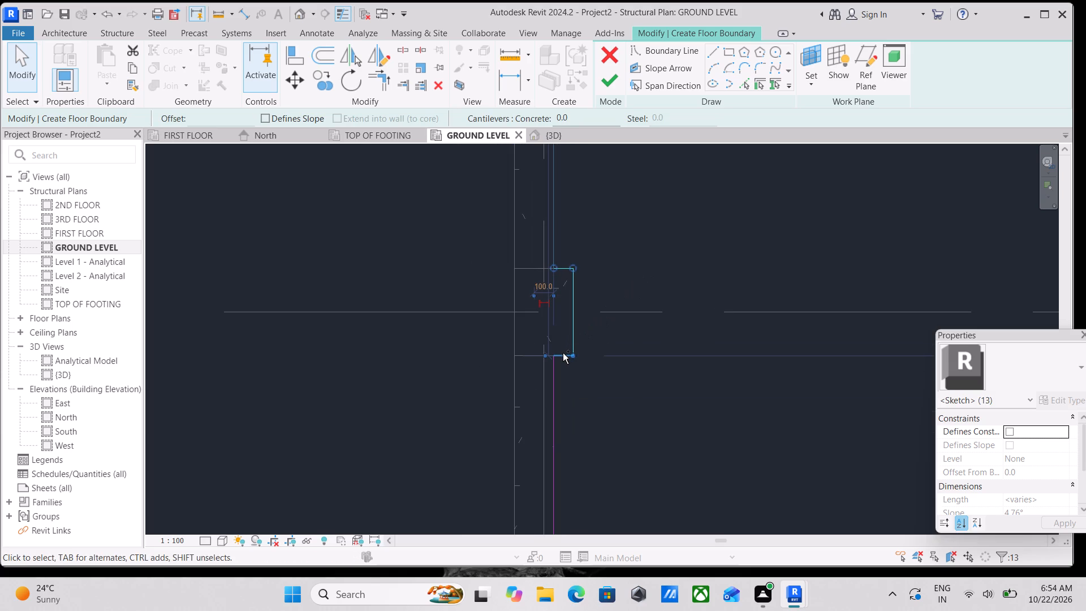
left_click(563, 353, "ctrl")
scroll(660, 334, "down", 2)
middle_click_drag(657, 328, 661, 239)
left_click(583, 337, "ctrl")
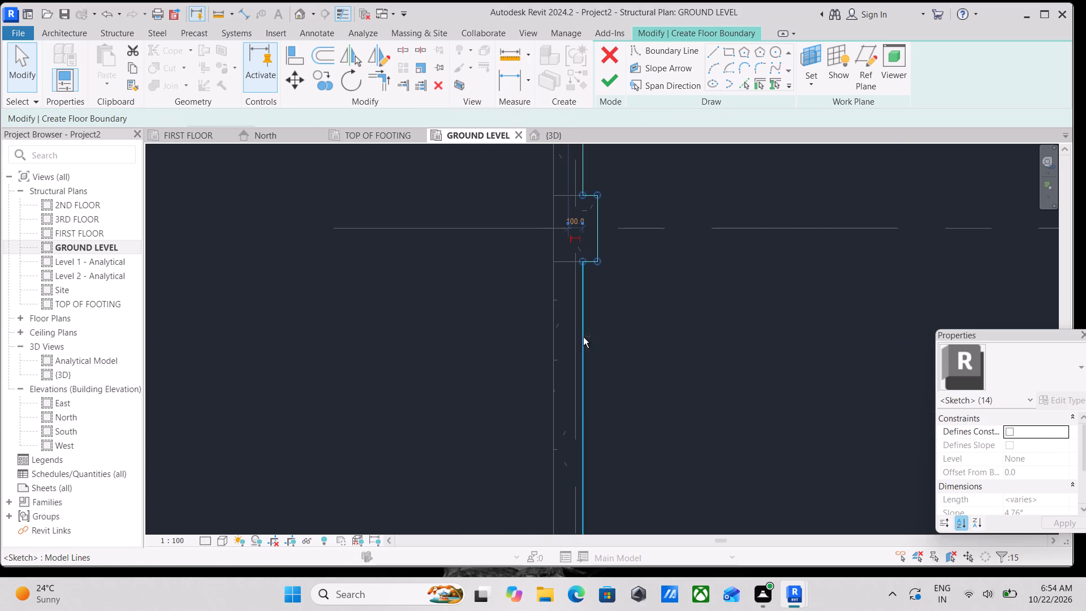
Add the two short boundary lines around the column at grids C and 1 and the long grid C beam line to the selection.
scroll(631, 329, "down", 5)
middle_click_drag(620, 320, 608, 196)
scroll(603, 403, "up", 11)
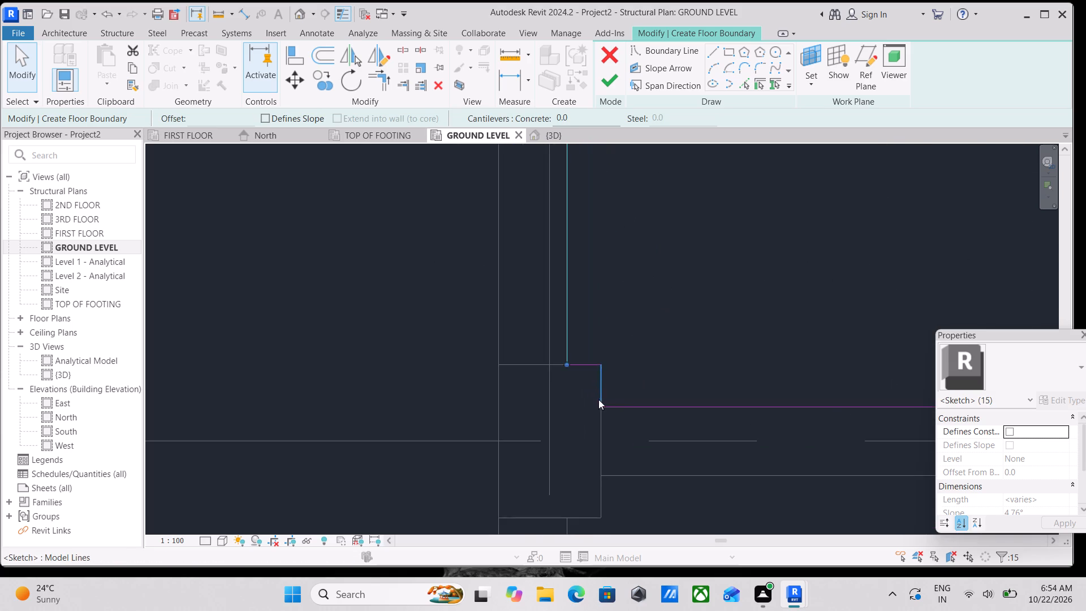
left_click(579, 361, "ctrl")
left_click(600, 388, "ctrl")
scroll(728, 291, "down", 3)
middle_click_drag(727, 291, 518, 245)
left_click(584, 320, "ctrl")
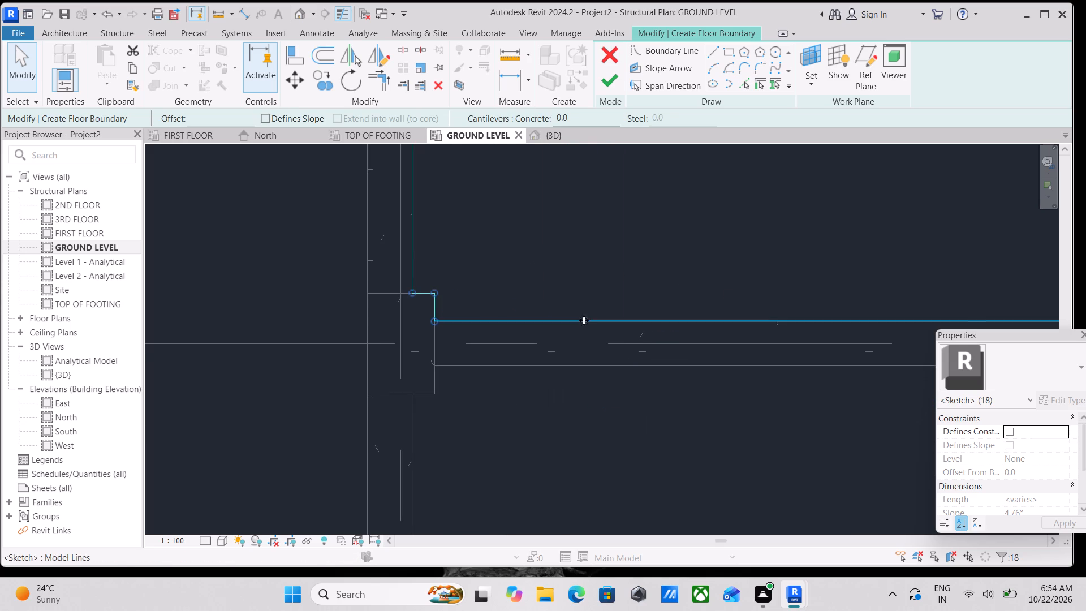
Add the two short boundary lines around the column at grids C and 3 to the selection, completing the first bay's outline.
scroll(684, 267, "down", 5)
middle_click_drag(671, 266, 0, 434)
scroll(266, 410, "down", 3)
middle_click_drag(268, 411, 283, 419)
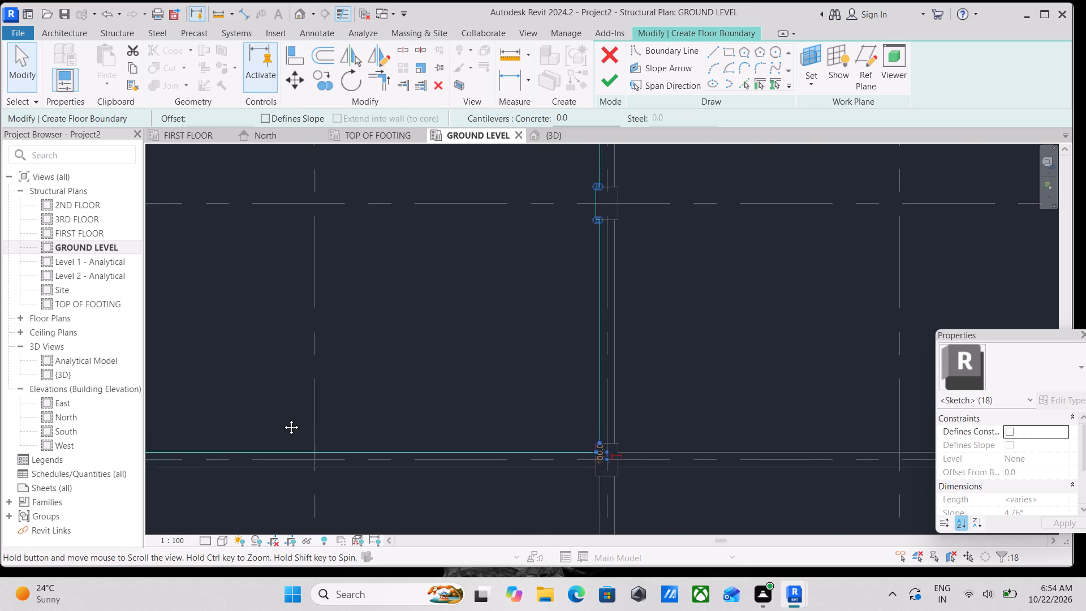
middle_click_drag(283, 419, 293, 386)
scroll(485, 497, "up", 4)
scroll(731, 348, "up", 7)
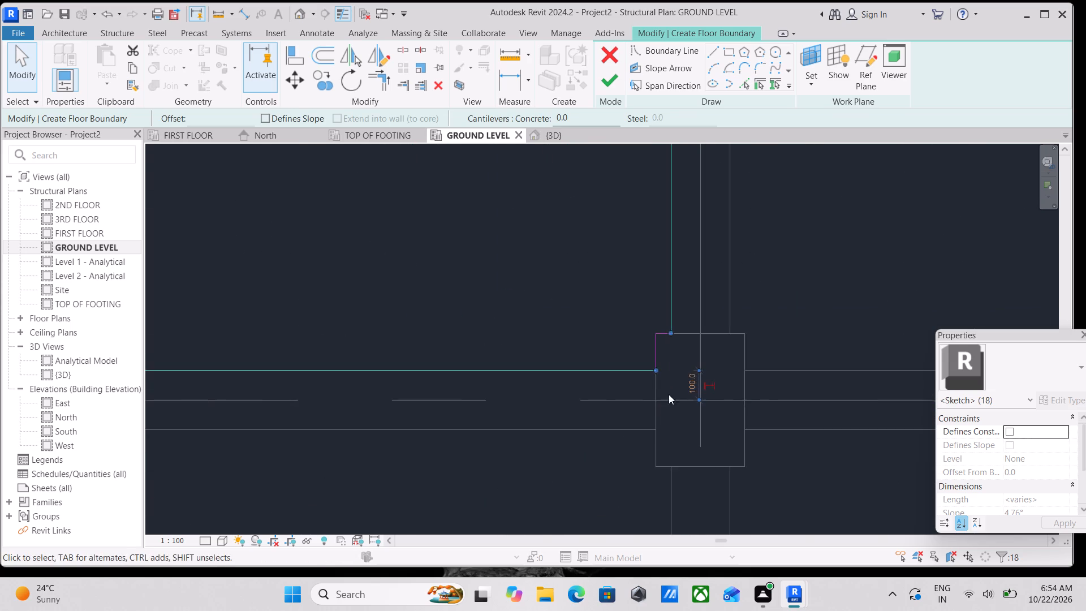
scroll(669, 394, "up", 4)
scroll(692, 353, "up", 3)
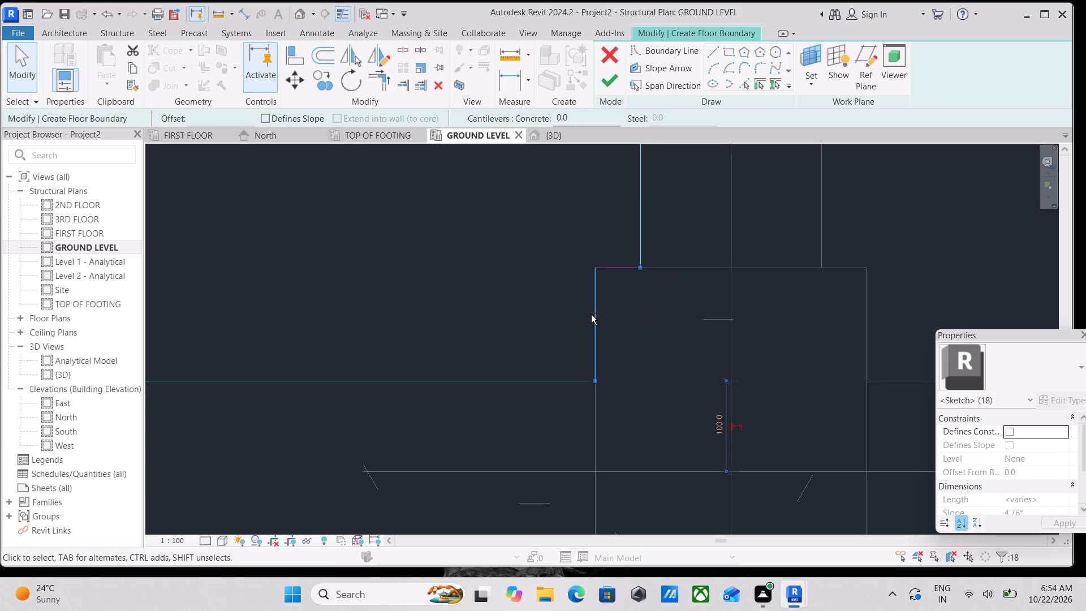
left_click(594, 317, "ctrl")
left_click(612, 268, "ctrl")
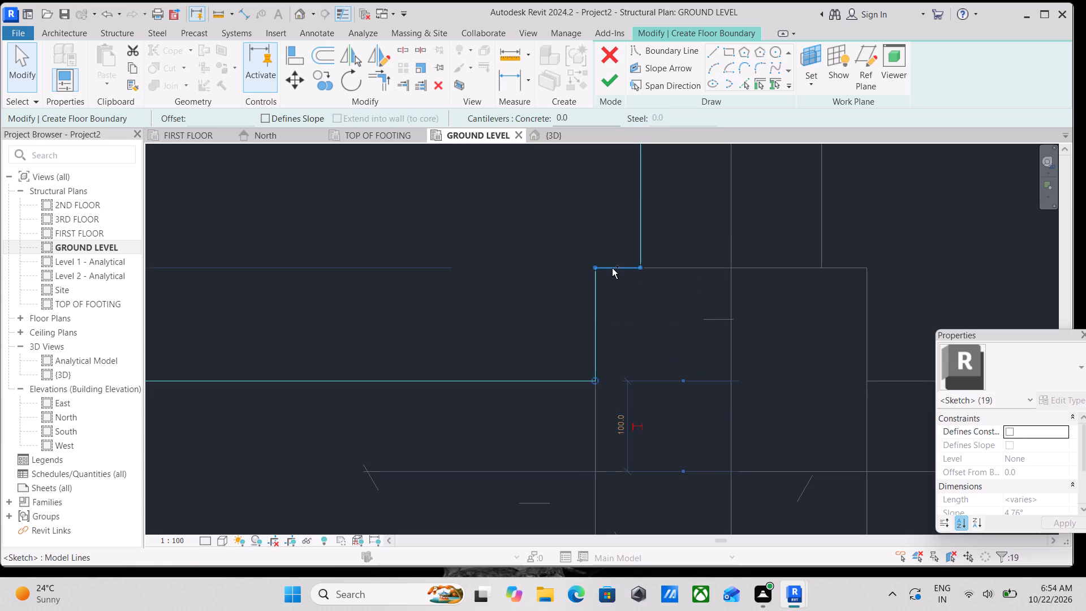
Copy the selected bay outline 8000 mm horizontally from the grid 1 corner column into the bay between grids 3 and 5.
scroll(393, 281, "down", 8)
middle_click_drag(393, 281, 557, 398)
scroll(559, 344, "down", 4)
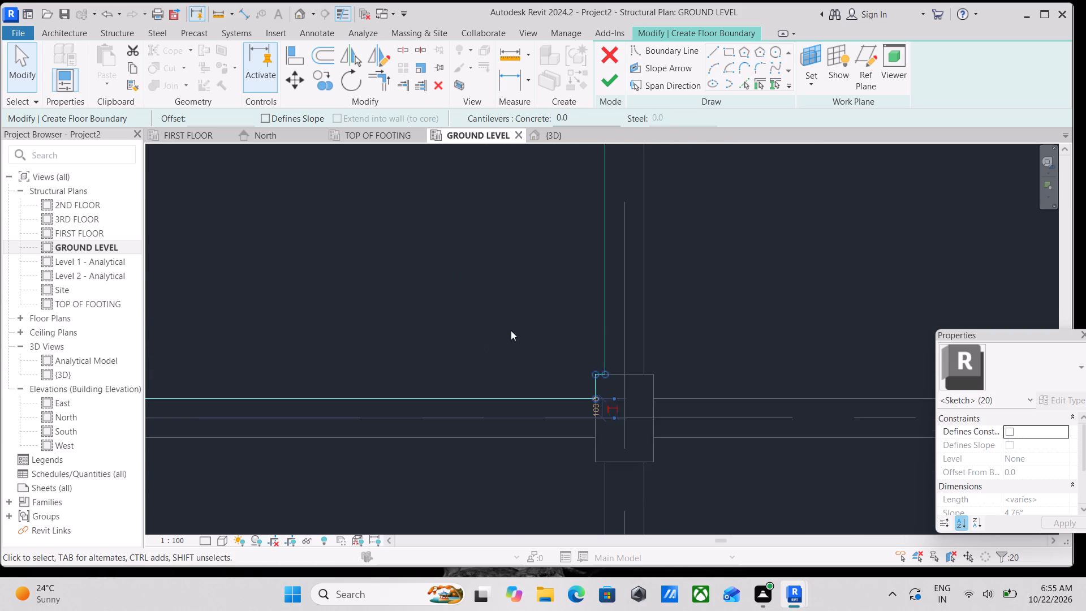
scroll(494, 305, "down", 2)
middle_click_drag(498, 313, 763, 476)
scroll(789, 494, "up", 1)
scroll(656, 364, "down", 9)
middle_click_drag(620, 341, 728, 461)
scroll(728, 461, "up", 1)
middle_click_drag(722, 343, 734, 442)
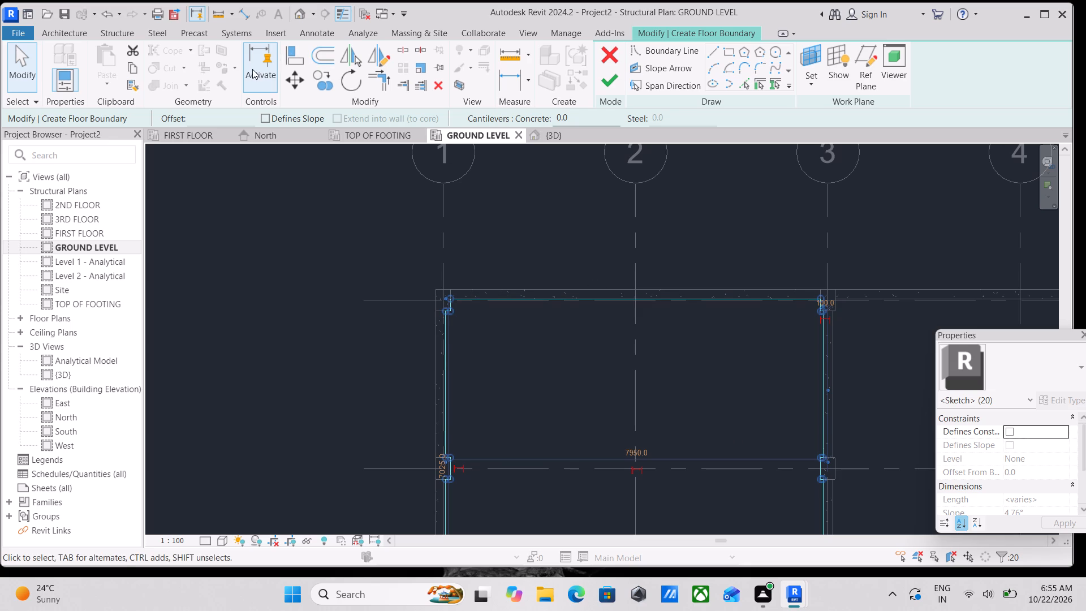
left_click(321, 81)
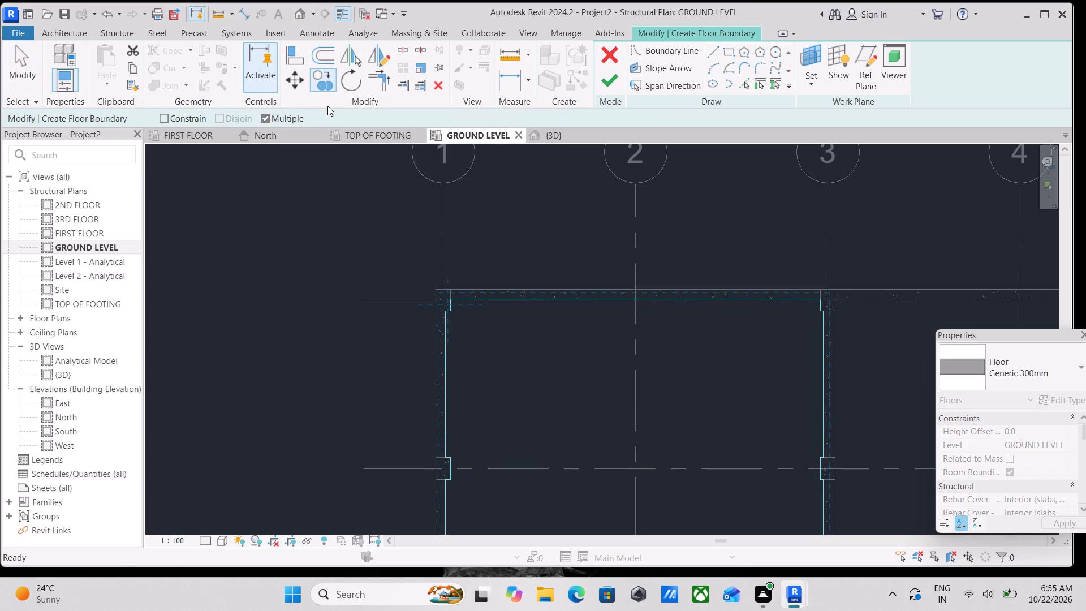
scroll(450, 299, "up", 4)
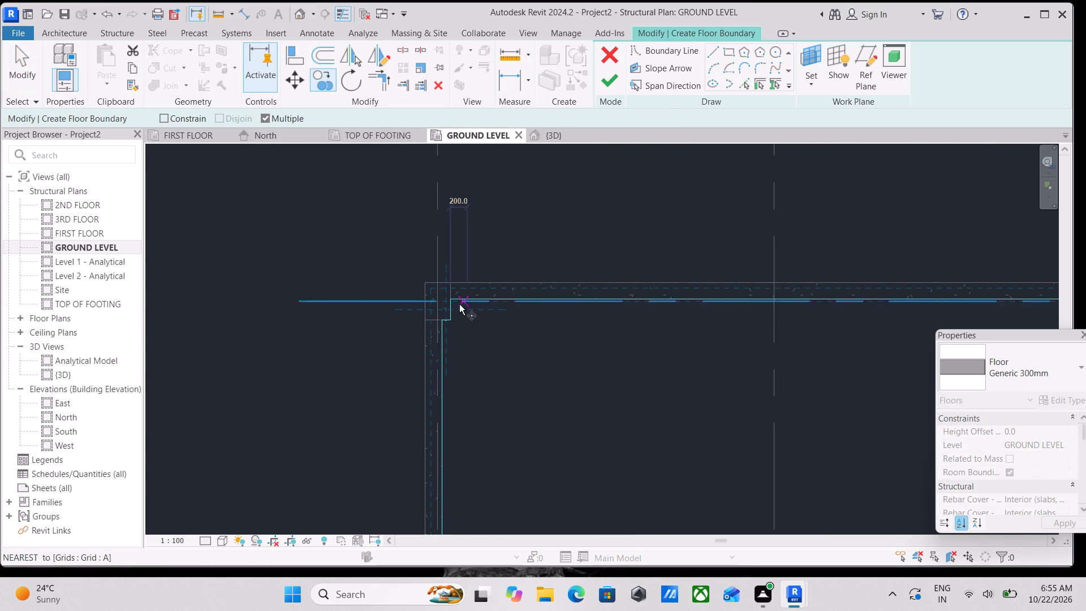
left_click(448, 300)
middle_click_drag(670, 309, 357, 255)
scroll(653, 303, "down", 1)
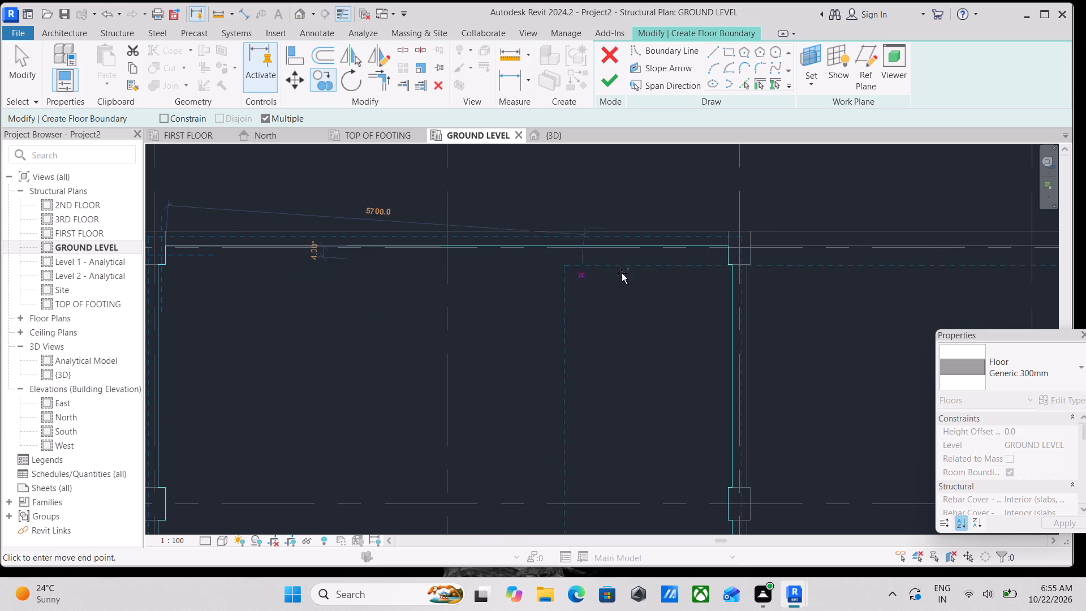
scroll(750, 252, "up", 3)
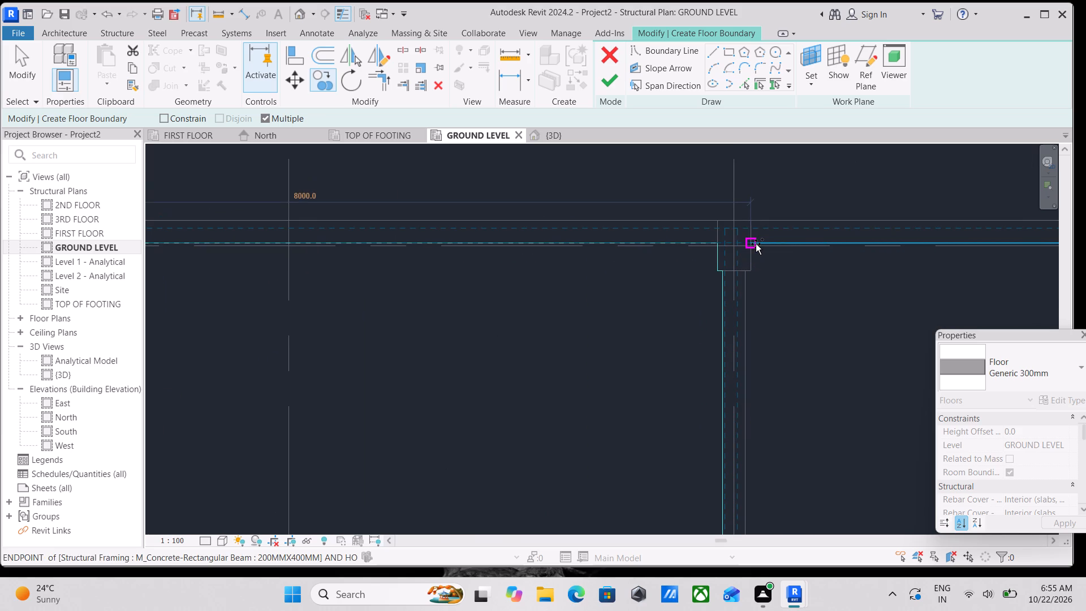
left_click(755, 244)
Place another copy of the outline in the bay between grids 5 and F, at the upper corner column on grid 5.
scroll(809, 260, "down", 3)
middle_click_drag(800, 257, 485, 193)
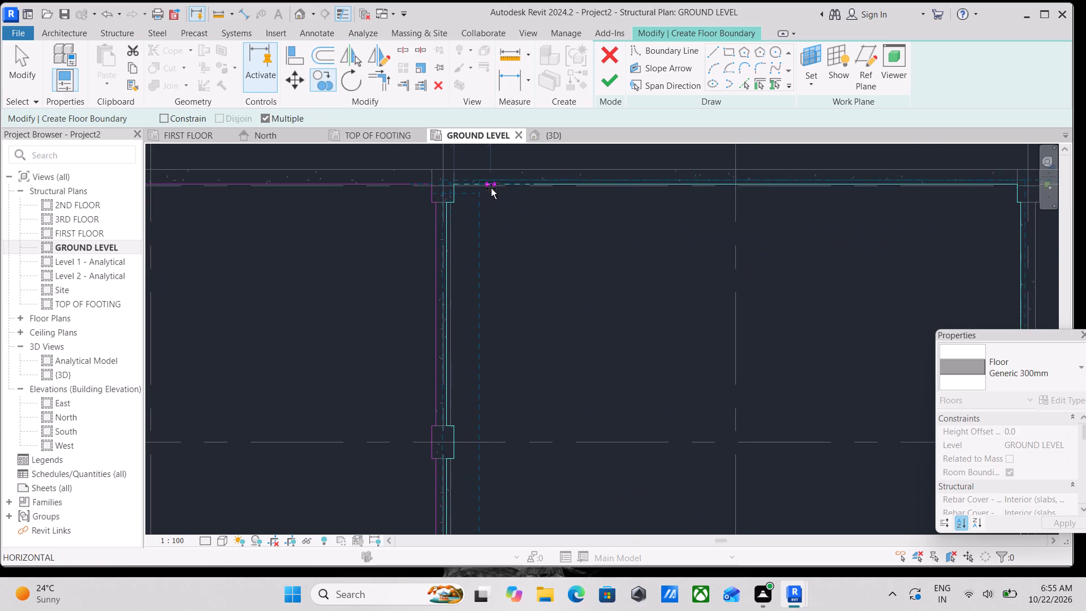
scroll(635, 219, "down", 1)
middle_click_drag(635, 219, 406, 187)
middle_click_drag(752, 201, 545, 242)
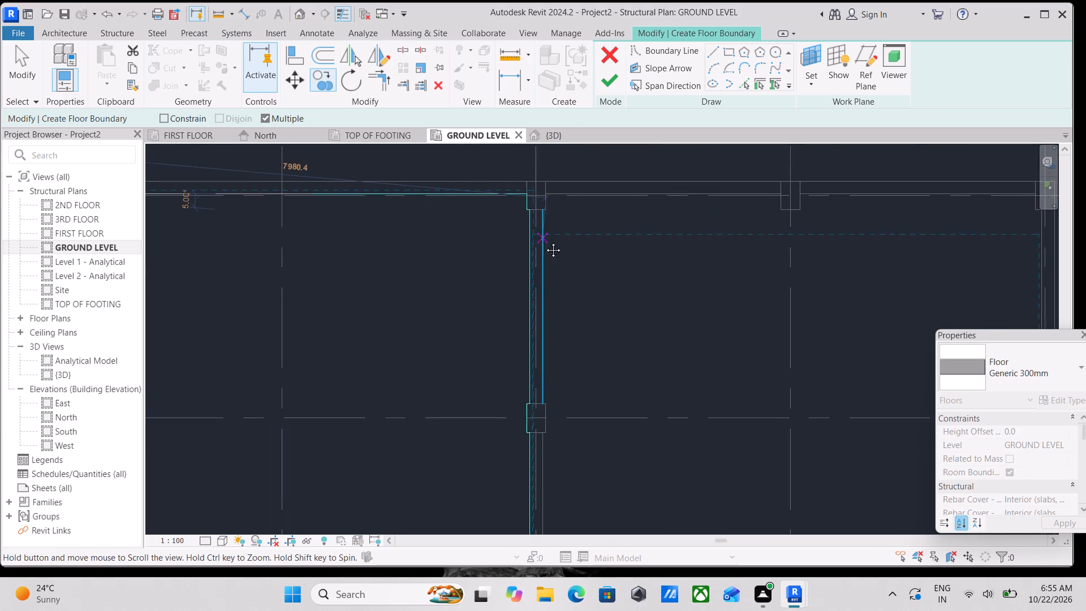
middle_click_drag(545, 242, 545, 242)
left_click(554, 202)
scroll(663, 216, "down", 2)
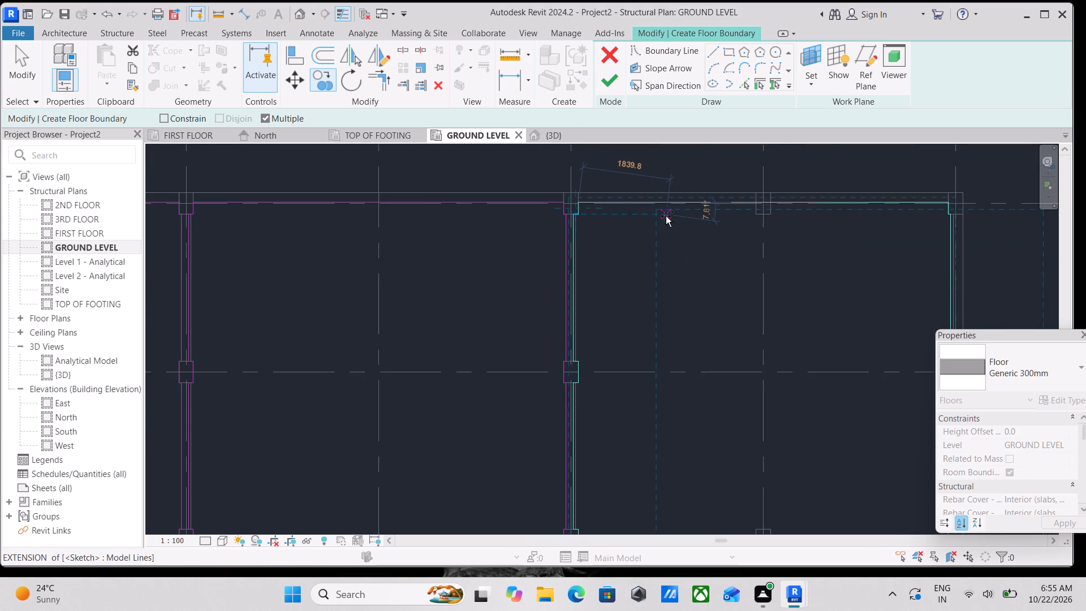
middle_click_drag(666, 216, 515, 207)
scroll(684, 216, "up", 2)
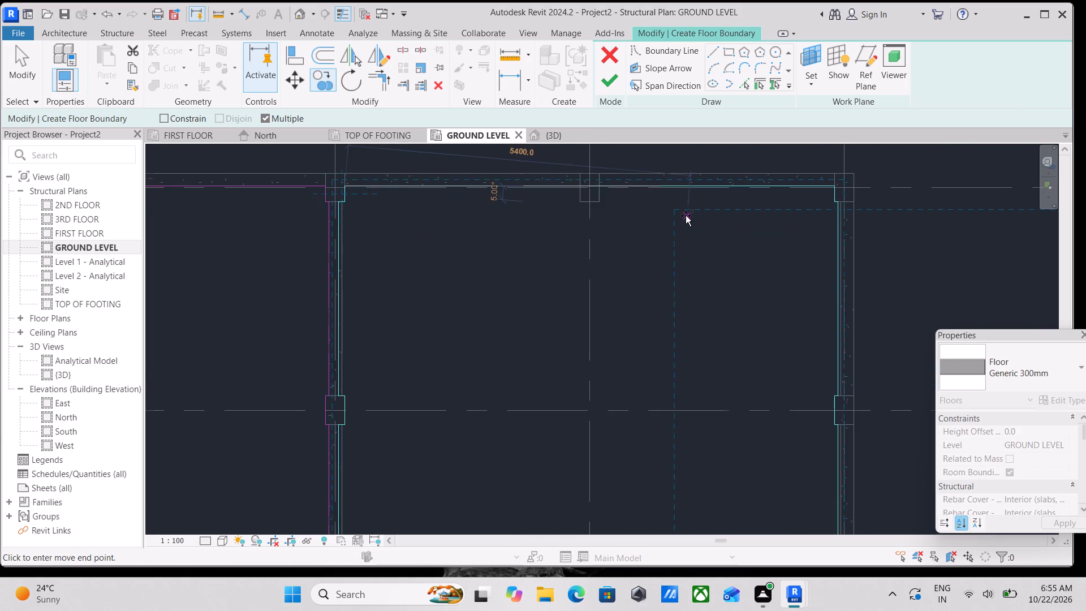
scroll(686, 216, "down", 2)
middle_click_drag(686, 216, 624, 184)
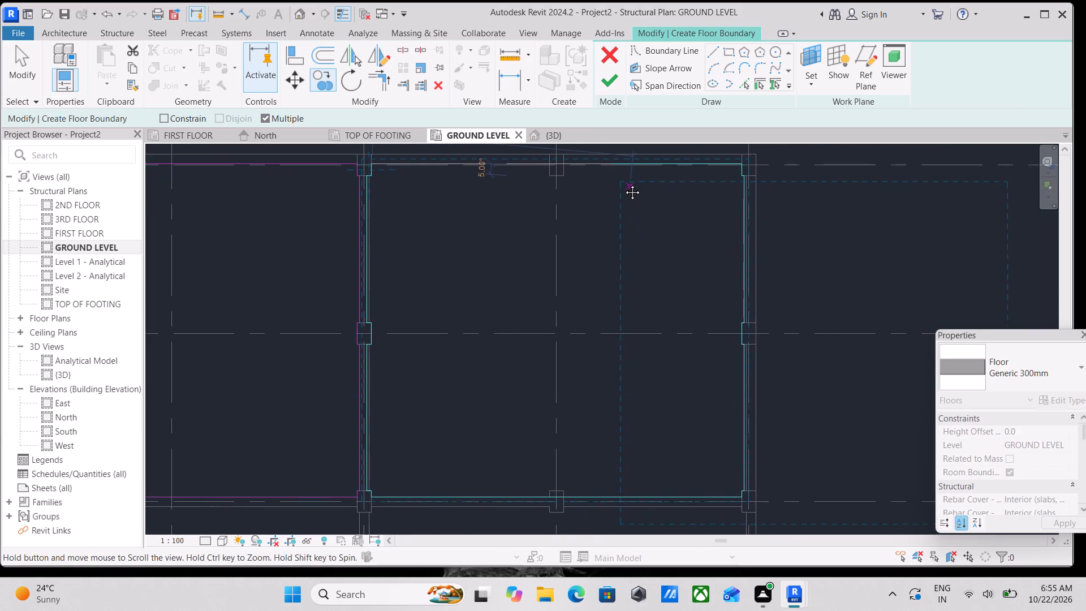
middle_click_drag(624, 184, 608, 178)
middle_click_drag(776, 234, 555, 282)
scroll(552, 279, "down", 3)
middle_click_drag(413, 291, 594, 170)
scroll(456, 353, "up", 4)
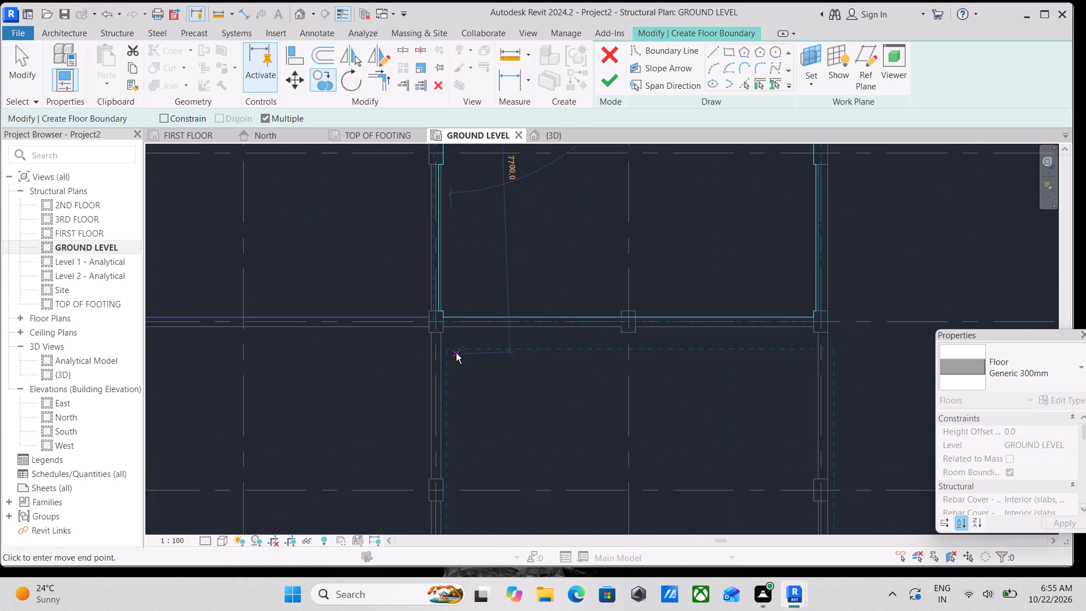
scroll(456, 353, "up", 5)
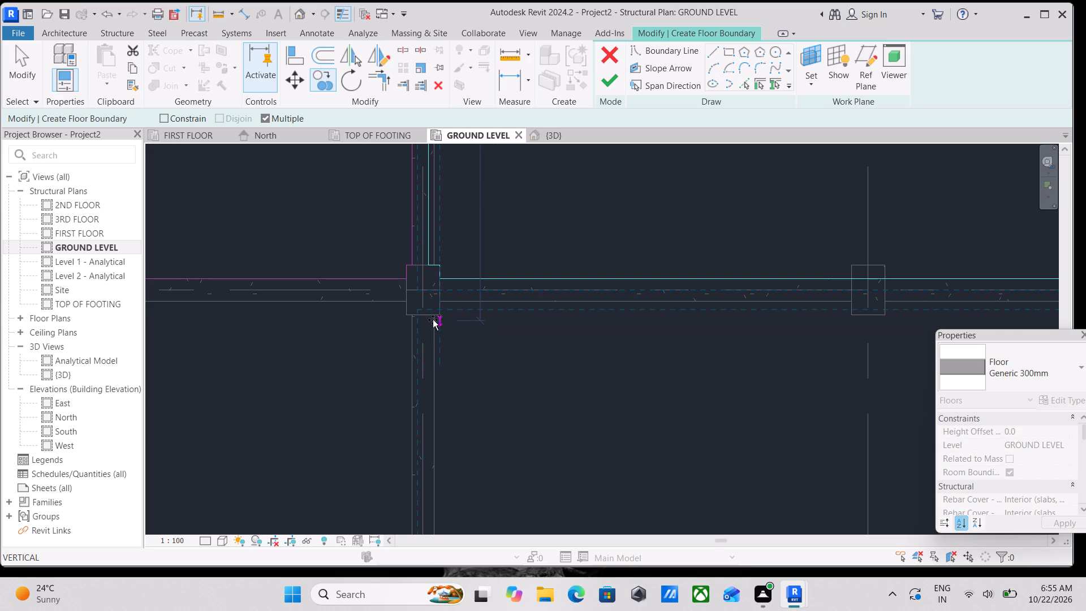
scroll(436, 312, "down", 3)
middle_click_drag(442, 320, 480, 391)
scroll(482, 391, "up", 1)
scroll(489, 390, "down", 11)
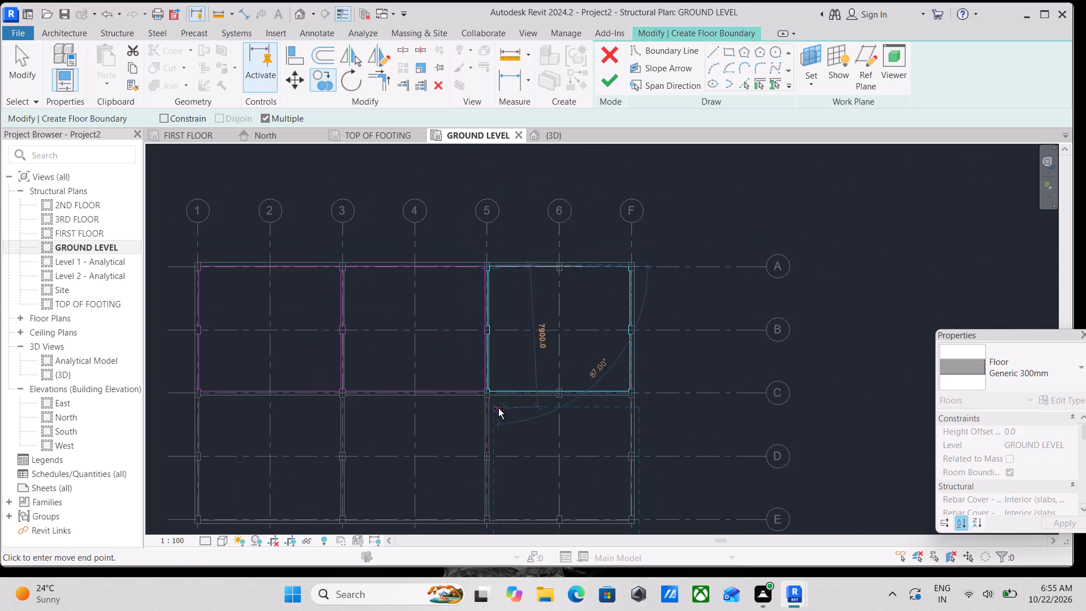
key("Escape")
Copy the outline from the lower corner of the grid A-5 column down to the matching corner of the grid C-5 column.
scroll(494, 297, "up", 2)
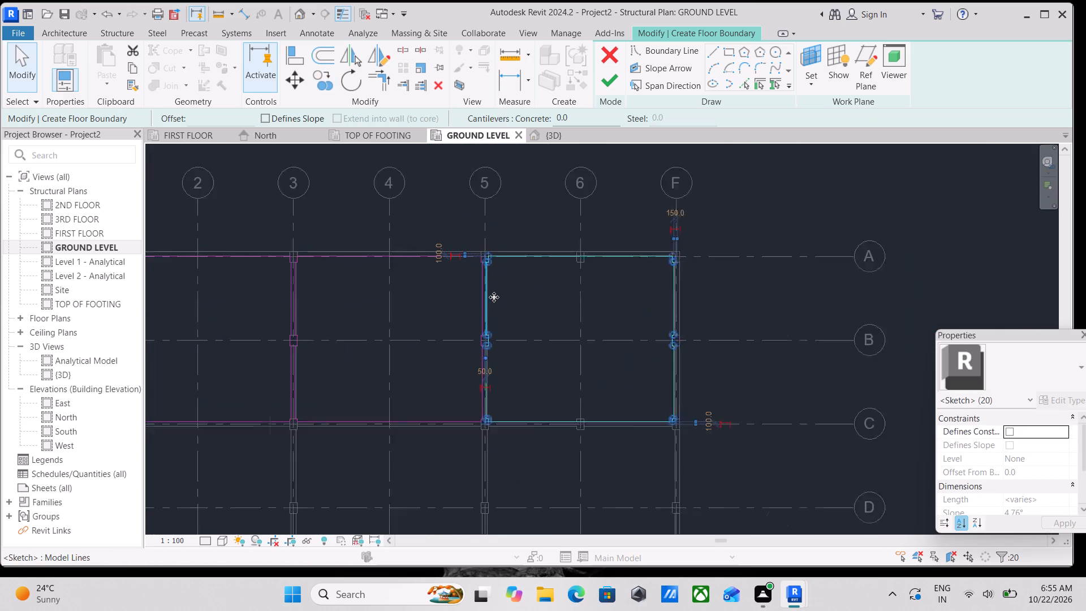
scroll(494, 297, "up", 3)
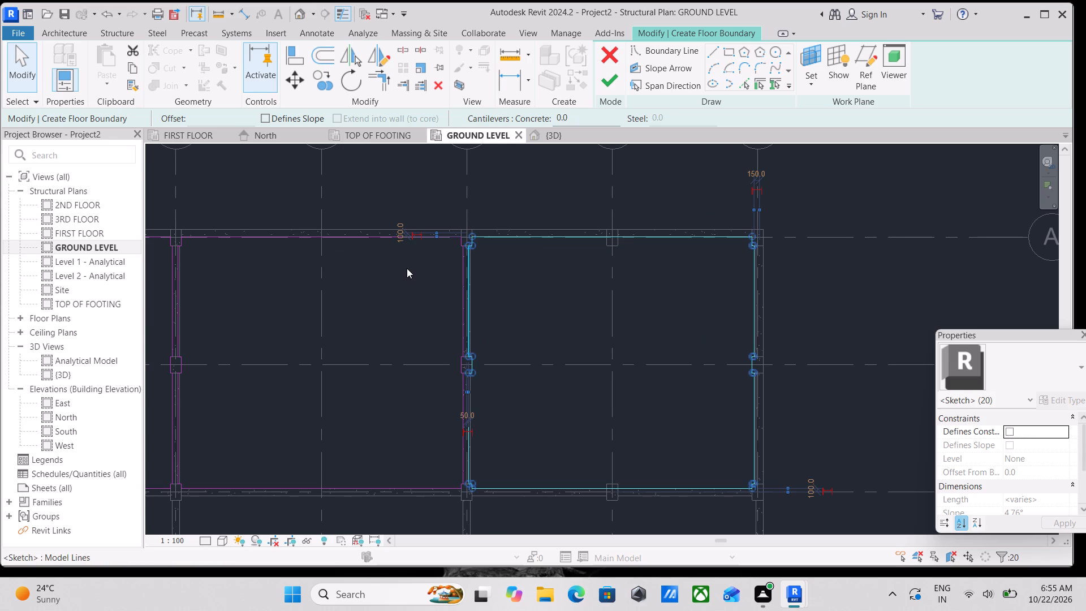
scroll(643, 320, "up", 2)
scroll(473, 221, "down", 1)
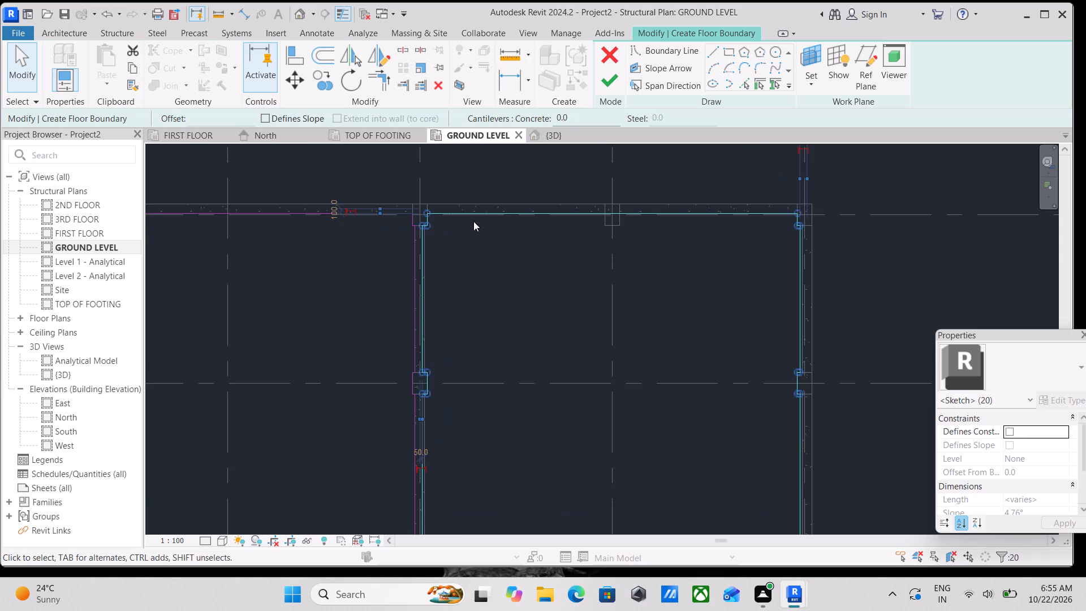
middle_click_drag(473, 221, 527, 253)
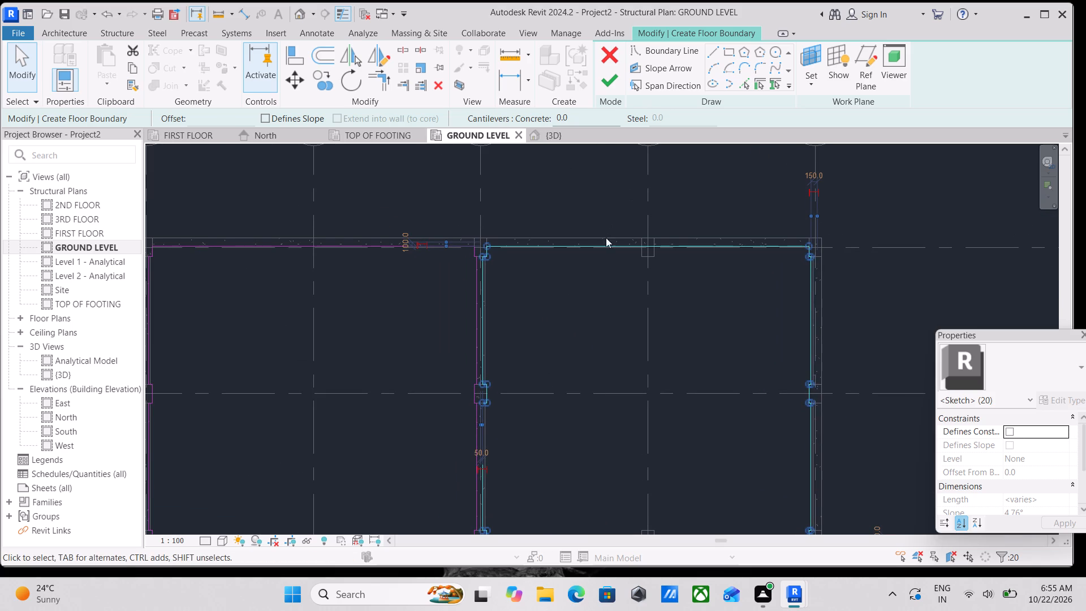
type("CO")
scroll(499, 247, "up", 3)
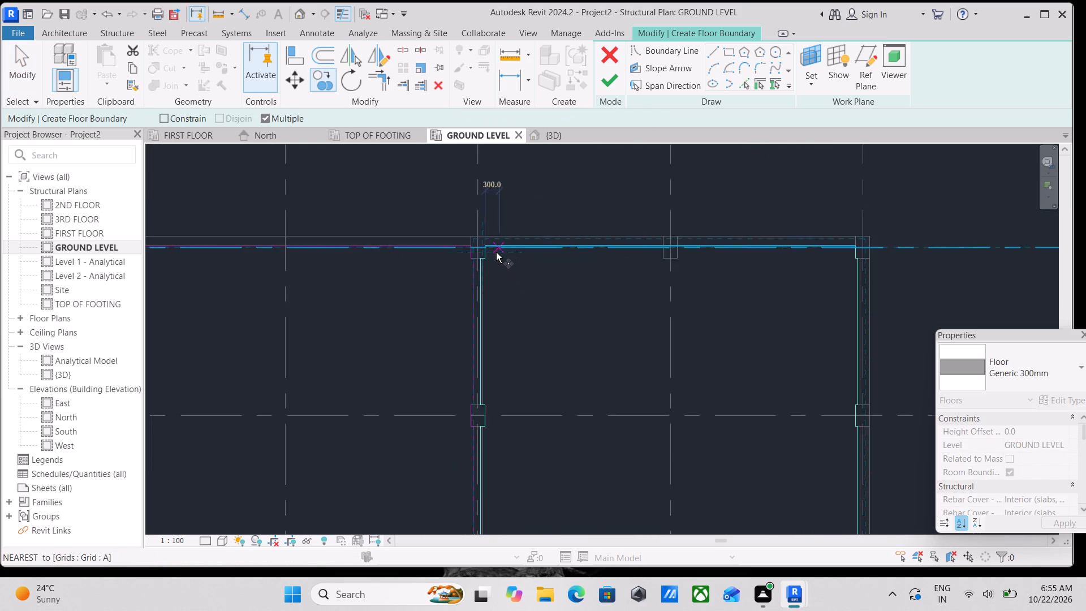
scroll(496, 252, "up", 9)
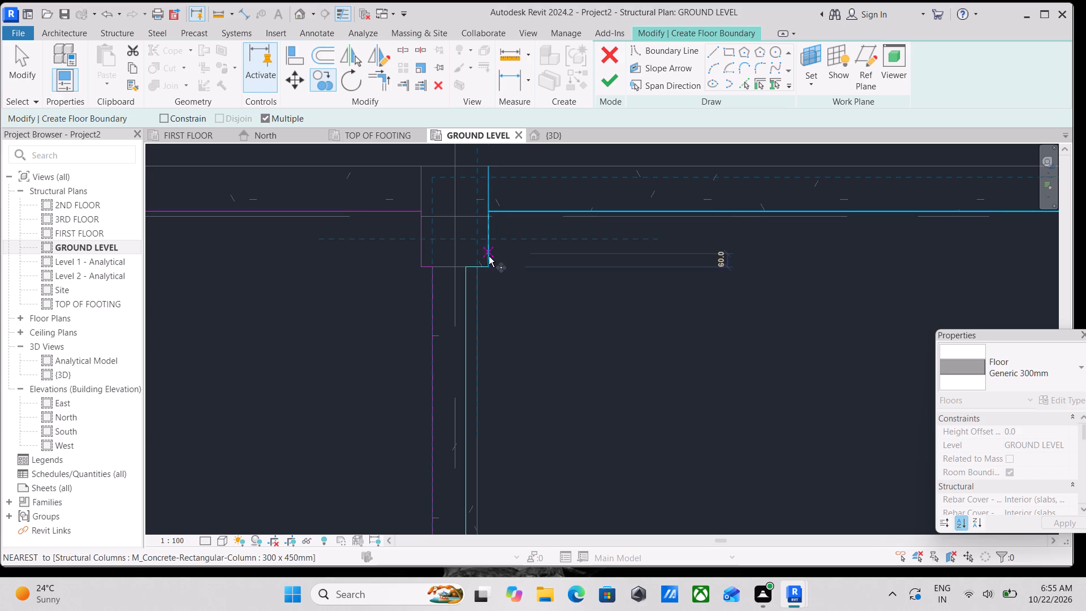
left_click(489, 261)
scroll(476, 362, "down", 3)
middle_click_drag(488, 343, 524, 231)
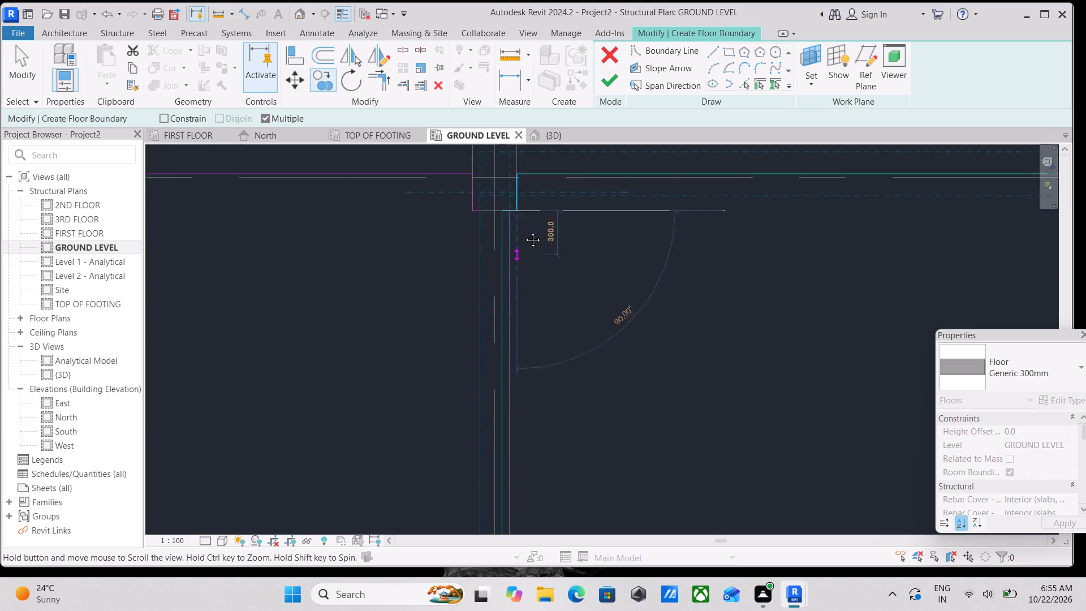
middle_click_drag(524, 231, 532, 194)
scroll(550, 449, "down", 2)
middle_click_drag(550, 447, 578, 237)
scroll(568, 423, "down", 2)
middle_click_drag(568, 423, 610, 199)
middle_click_drag(614, 391, 627, 169)
scroll(626, 174, "down", 1)
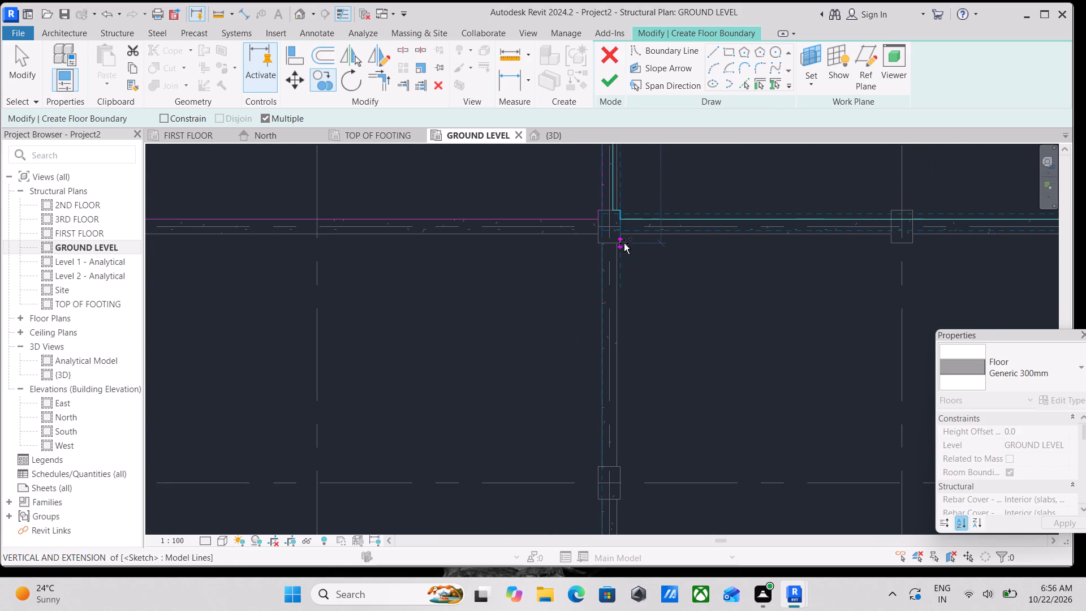
left_click(622, 239)
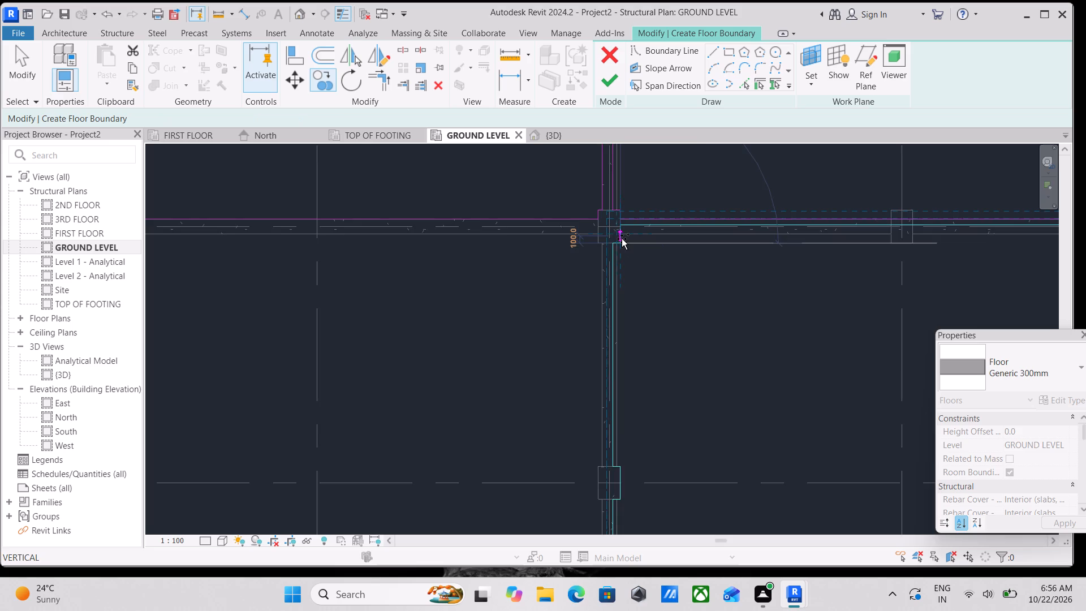
Place another copy of the outline below grid C between grids 3 and 5, 8050 mm across at the grid 3 column, and end copying.
scroll(622, 239, "down", 3)
scroll(637, 291, "down", 1)
middle_click_drag(635, 287, 624, 199)
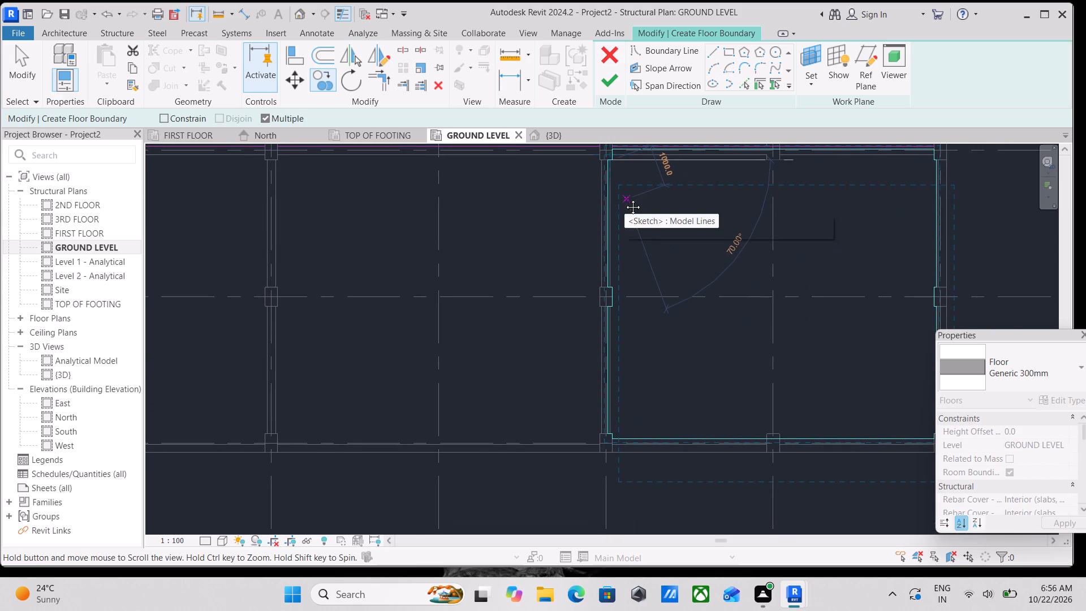
middle_click_drag(624, 199, 792, 300)
middle_click_drag(480, 255, 593, 296)
scroll(578, 299, "up", 3)
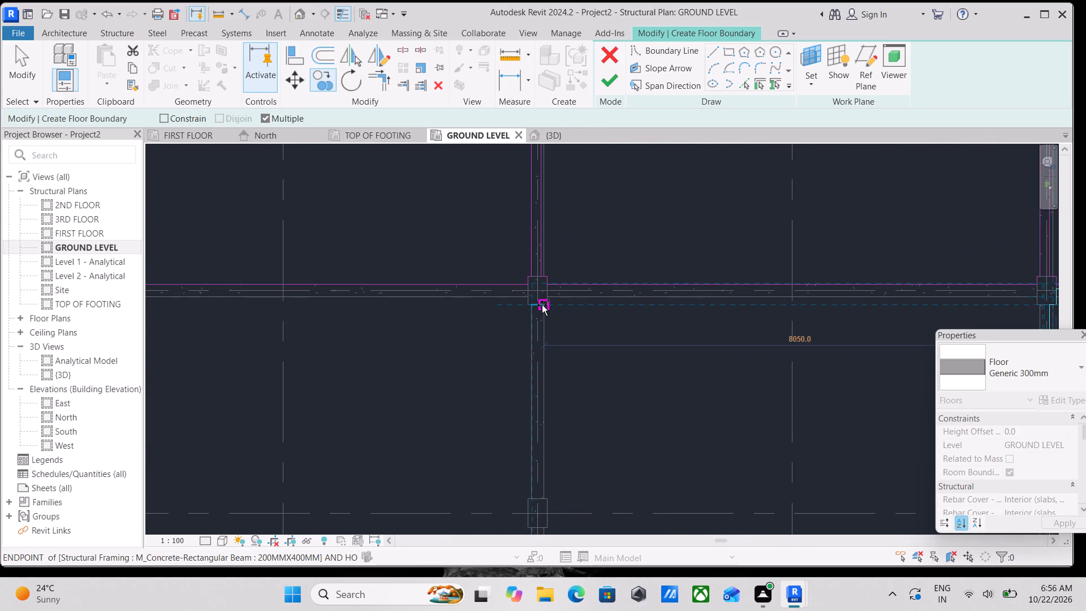
left_click(543, 305)
scroll(543, 305, "down", 3)
middle_click_drag(543, 305, 576, 320)
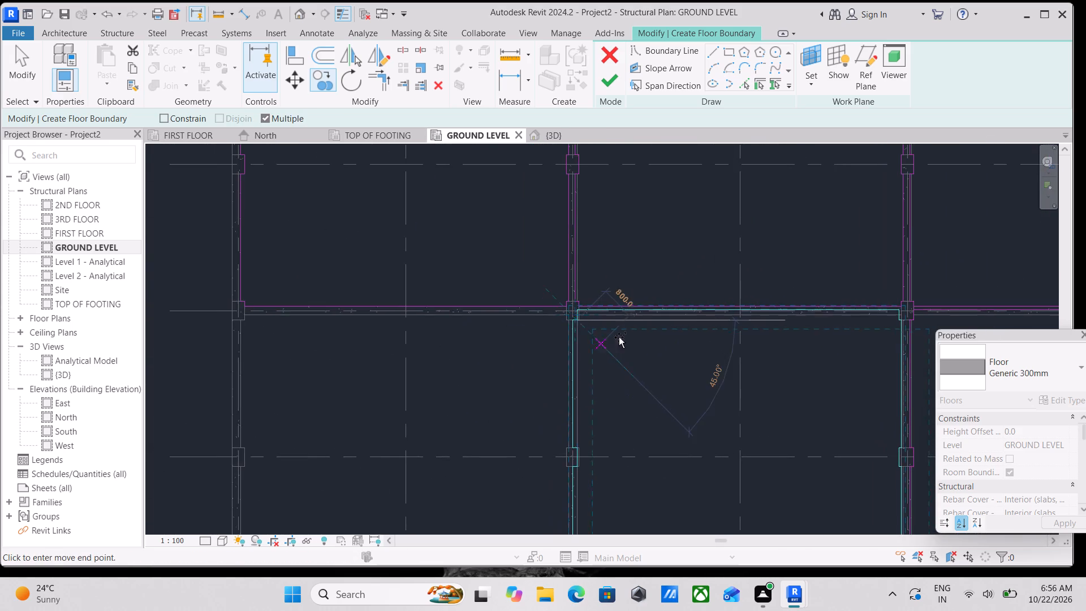
scroll(640, 335, "up", 4)
scroll(584, 309, "up", 3)
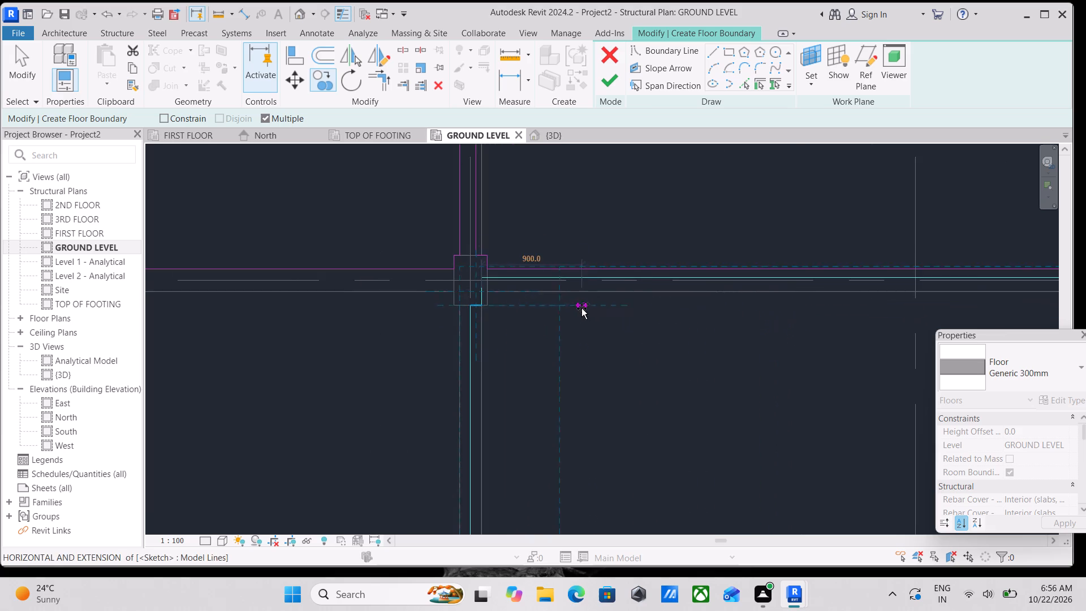
scroll(532, 293, "up", 3)
key("Escape")
scroll(874, 351, "down", 4)
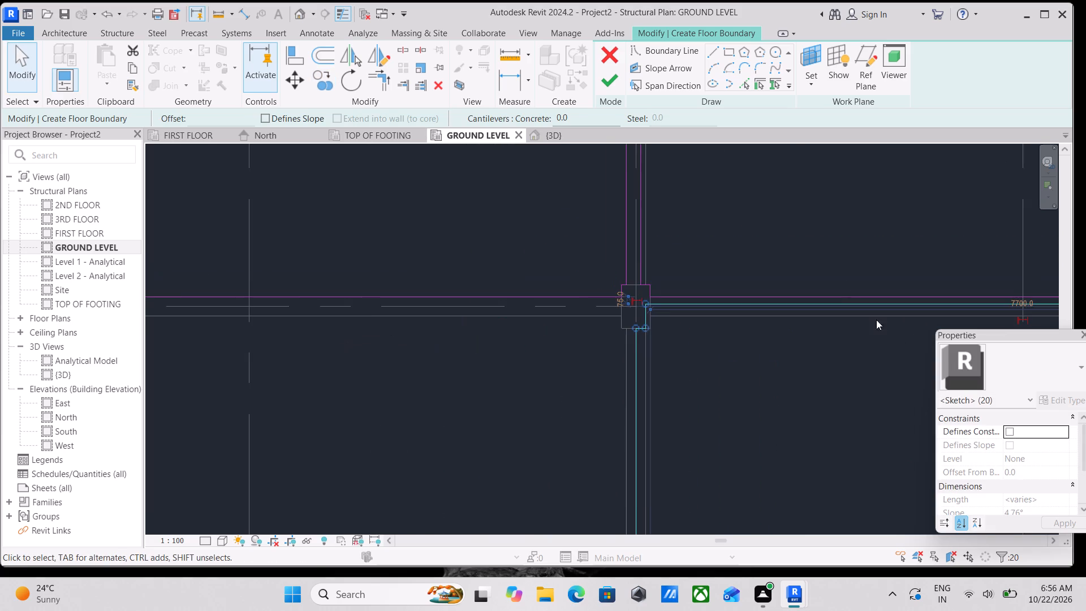
Examine the copied outline between grids 3 and 5 below grid C against the surrounding beams and columns, and clear its selection.
scroll(747, 173, "up", 1)
scroll(775, 369, "down", 4)
middle_click_drag(767, 358, 674, 201)
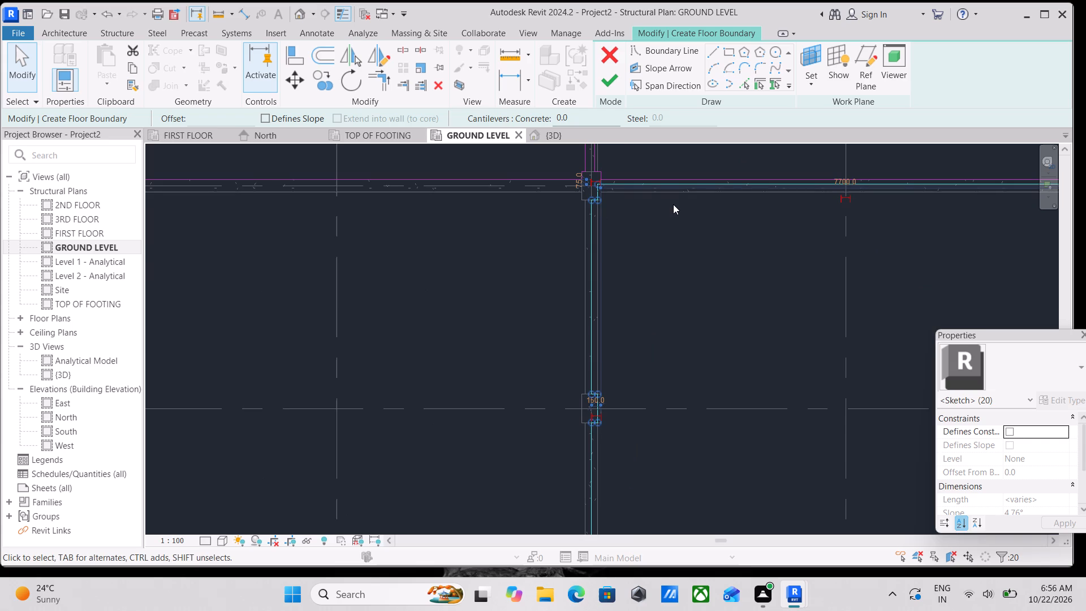
scroll(676, 210, "down", 3)
scroll(729, 272, "down", 4)
middle_click_drag(721, 238, 690, 226)
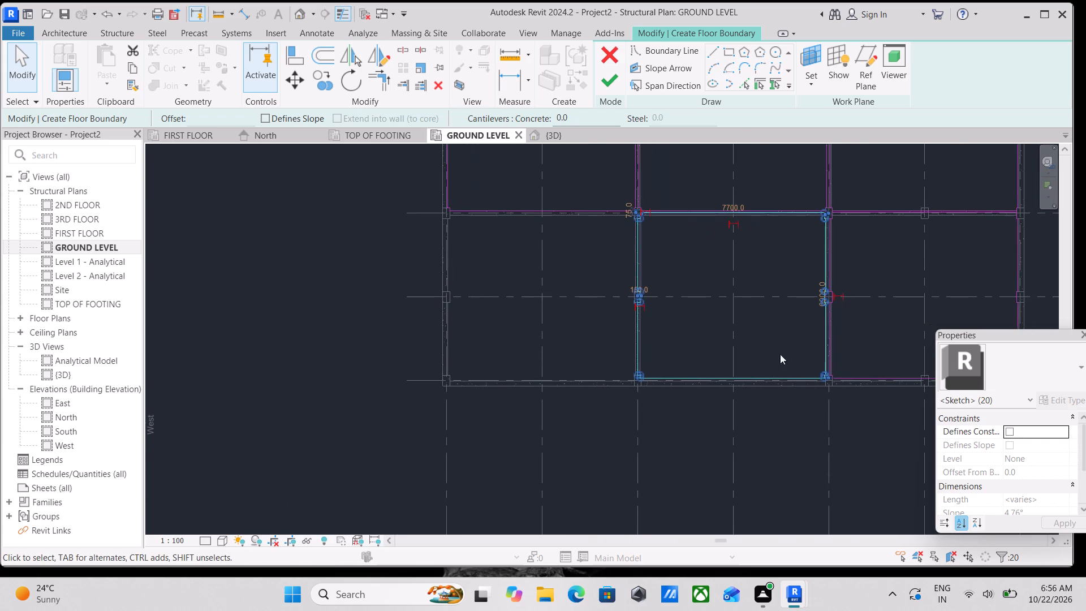
scroll(851, 393, "up", 4)
scroll(737, 358, "up", 4)
key("Escape")
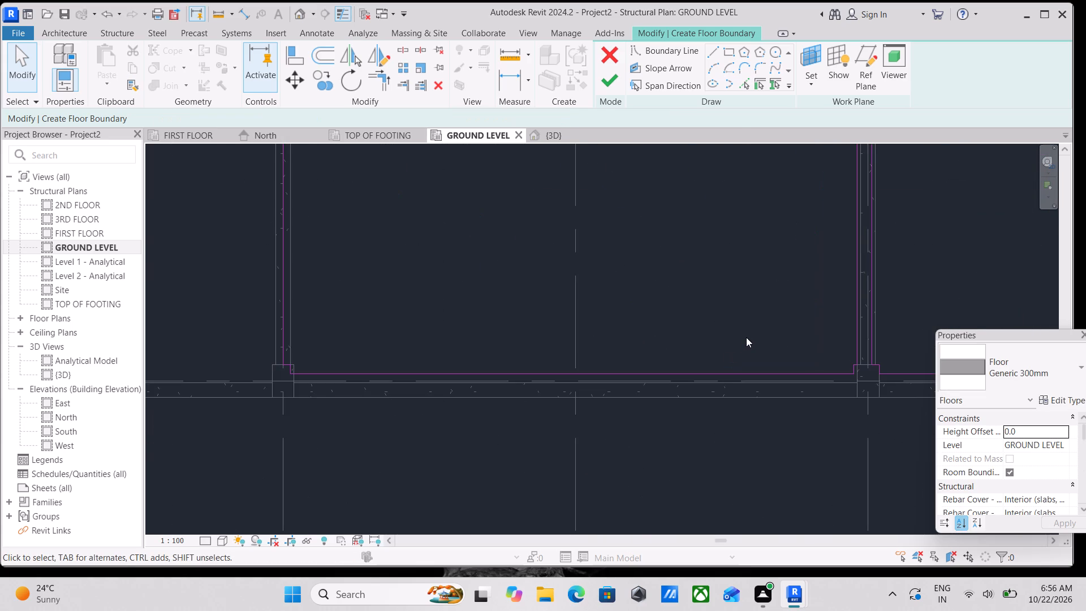
scroll(836, 413, "up", 3)
middle_click_drag(817, 345, 1055, 485)
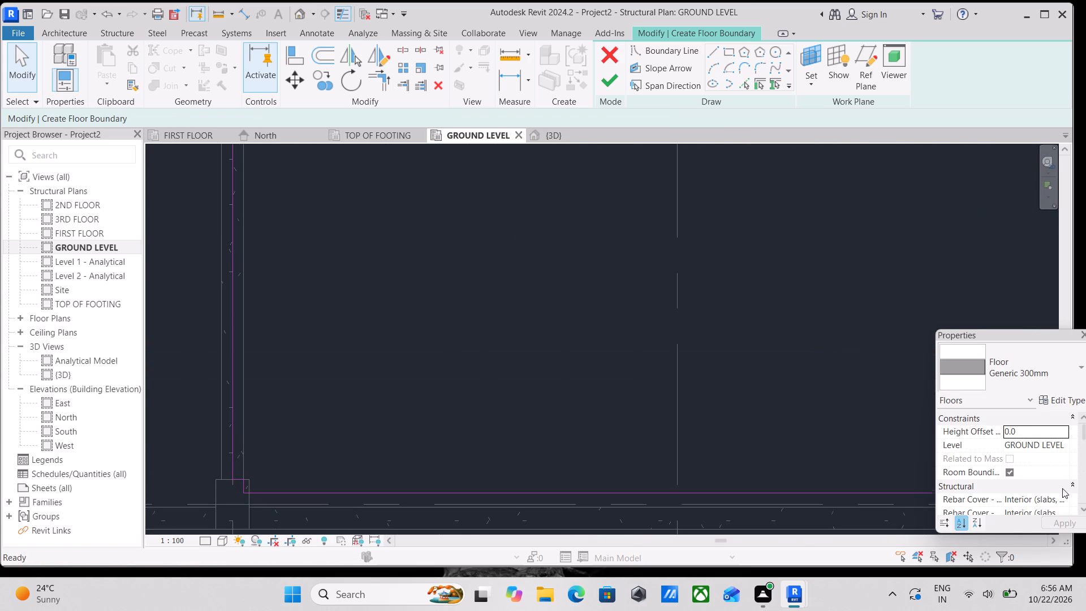
scroll(679, 347, "down", 2)
middle_click_drag(684, 358, 706, 385)
scroll(706, 385, "down", 1)
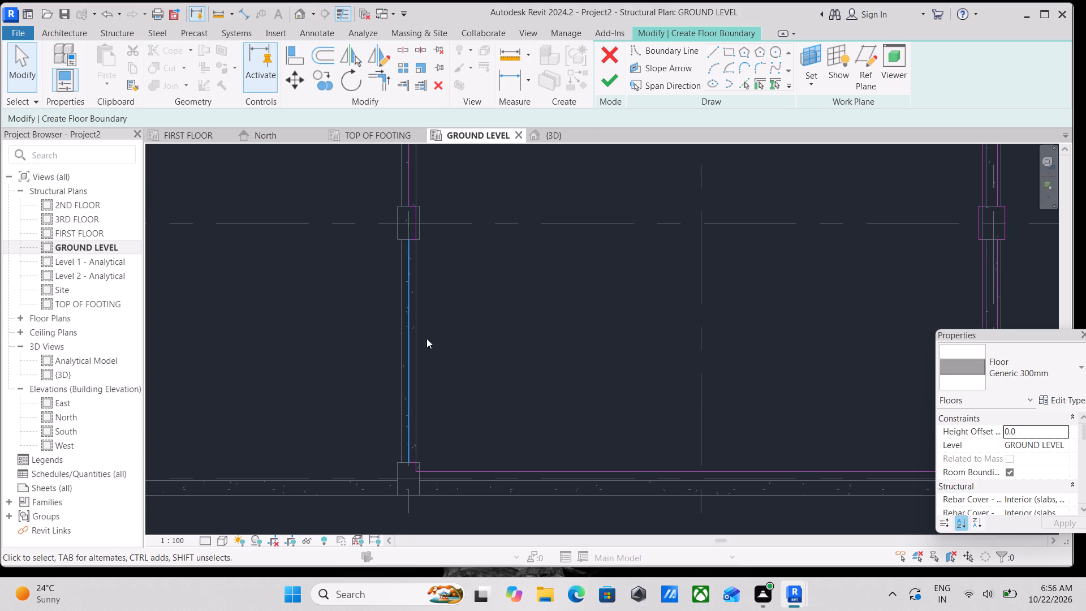
scroll(426, 338, "down", 2)
middle_click_drag(426, 338, 438, 474)
scroll(438, 474, "up", 1)
key("Escape")
scroll(494, 285, "down", 2)
middle_click_drag(497, 295, 498, 363)
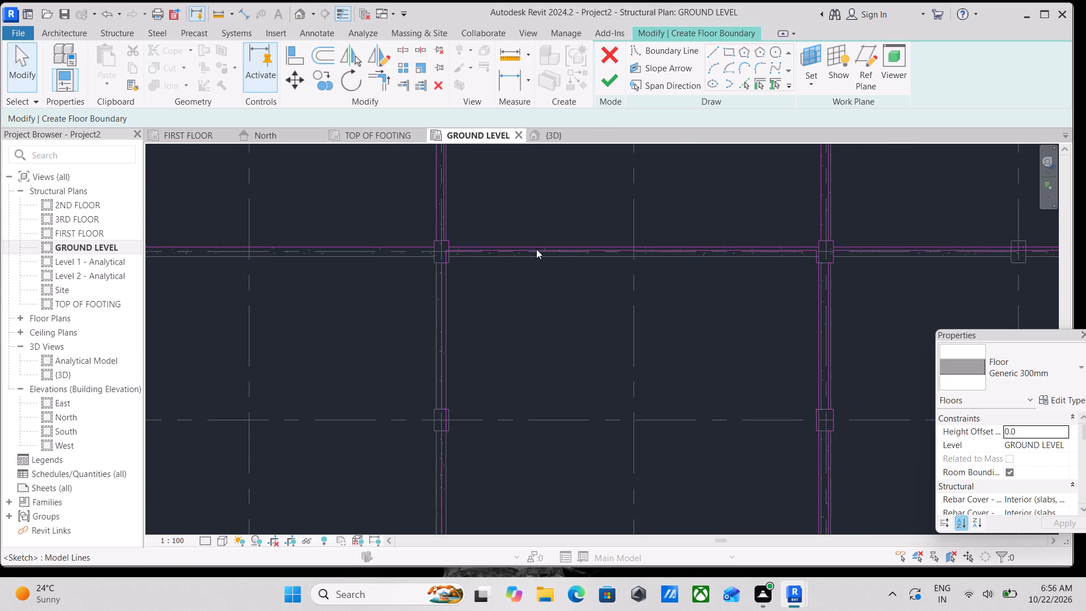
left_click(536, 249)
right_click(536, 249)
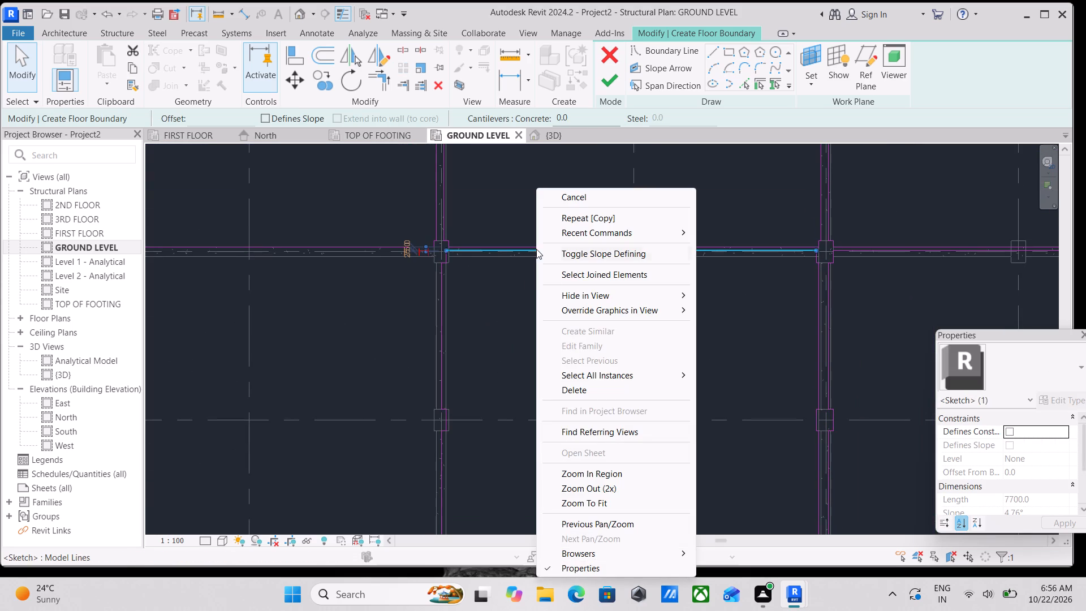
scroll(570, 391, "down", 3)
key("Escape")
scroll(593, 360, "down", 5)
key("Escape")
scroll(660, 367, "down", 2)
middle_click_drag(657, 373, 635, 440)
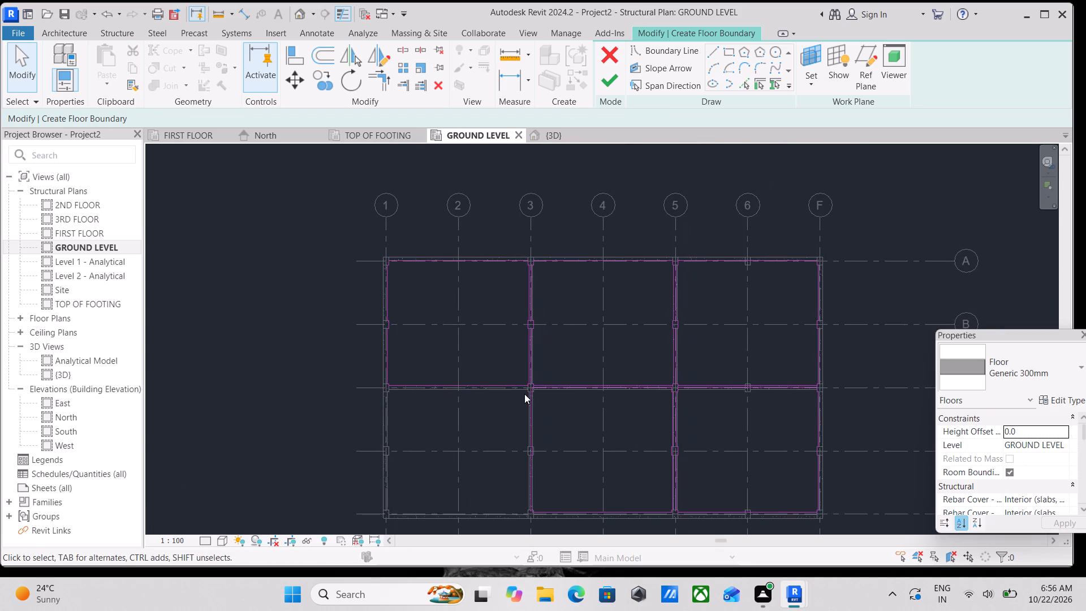
Delete the misplaced copy's long horizontal line running along grid C between grids 3 and 5.
scroll(524, 394, "up", 3)
scroll(578, 396, "up", 8)
scroll(535, 381, "up", 3)
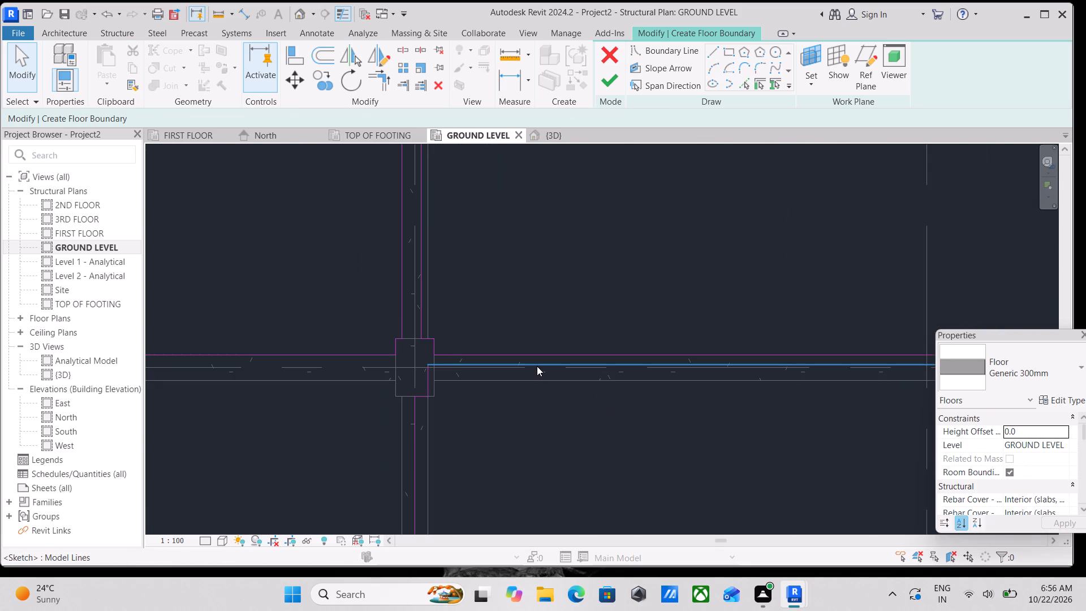
left_click(537, 365)
right_click(537, 365)
left_click(575, 395)
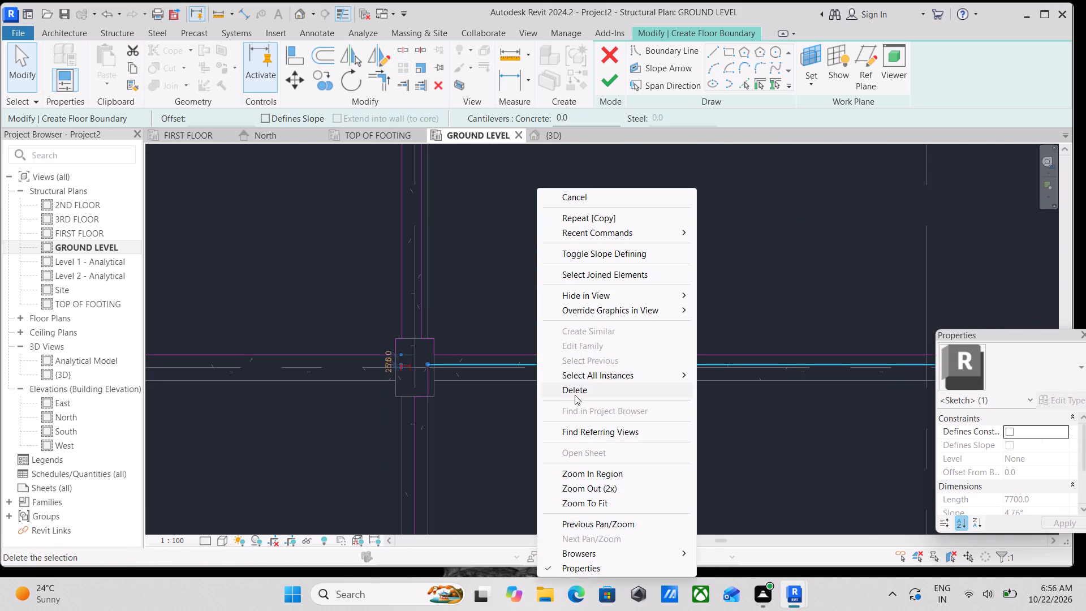
Delete the misplaced copy's two short notch lines at the C-3 column and its vertical line just below that column.
left_click(422, 385)
right_click(422, 385)
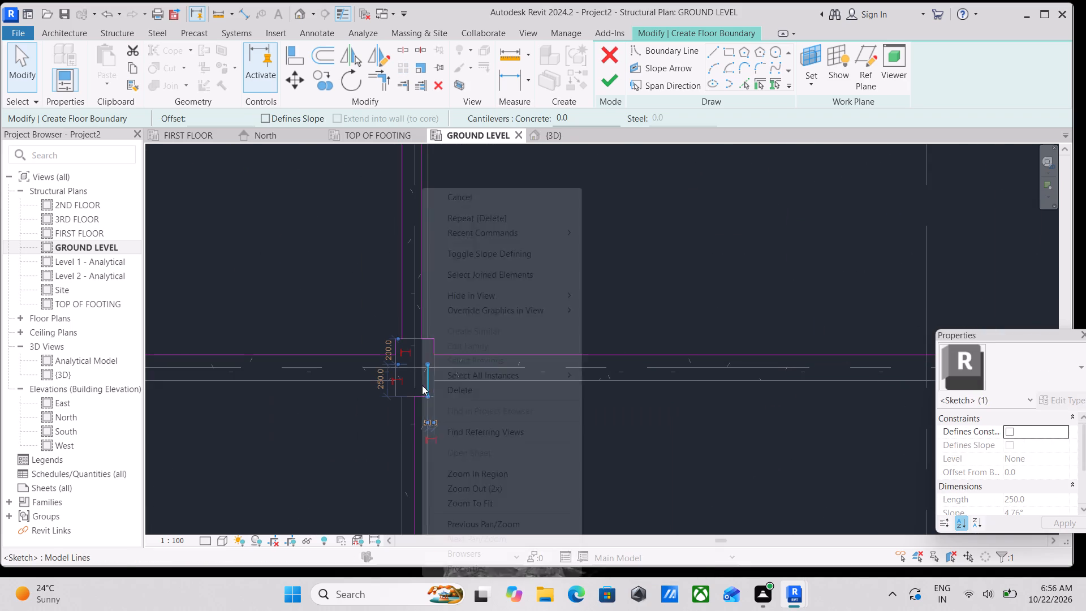
left_click(472, 389)
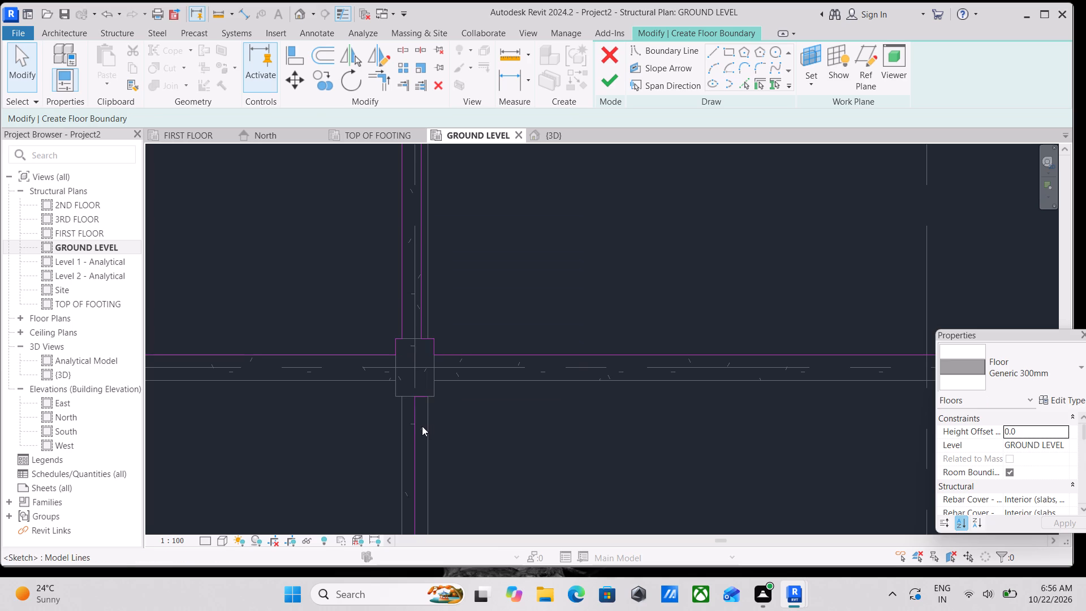
left_click(413, 426)
right_click(413, 426)
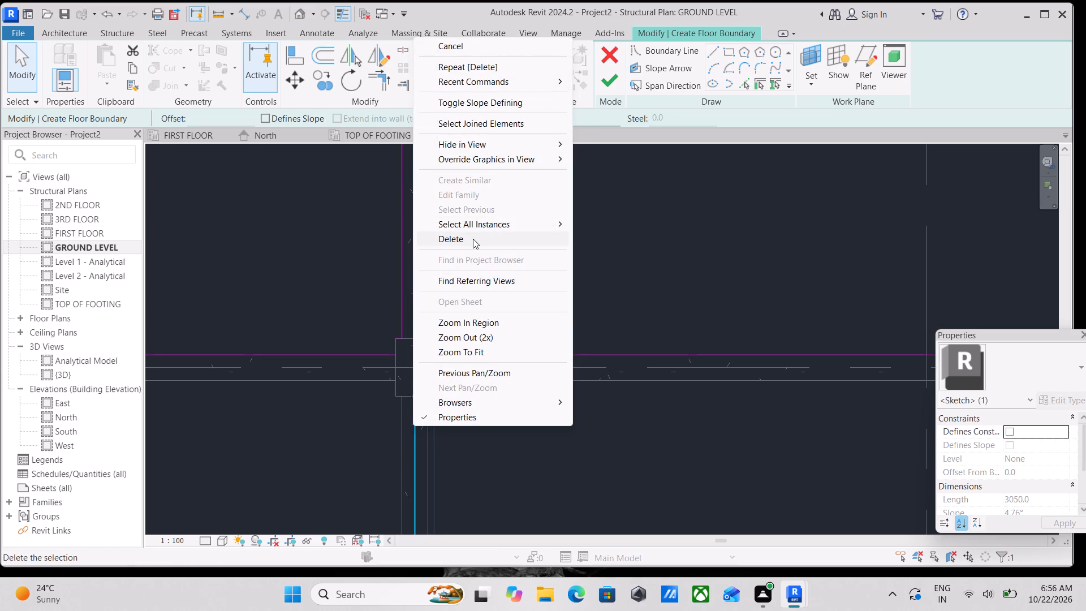
left_click(473, 239)
scroll(421, 414, "up", 3)
left_click(415, 381)
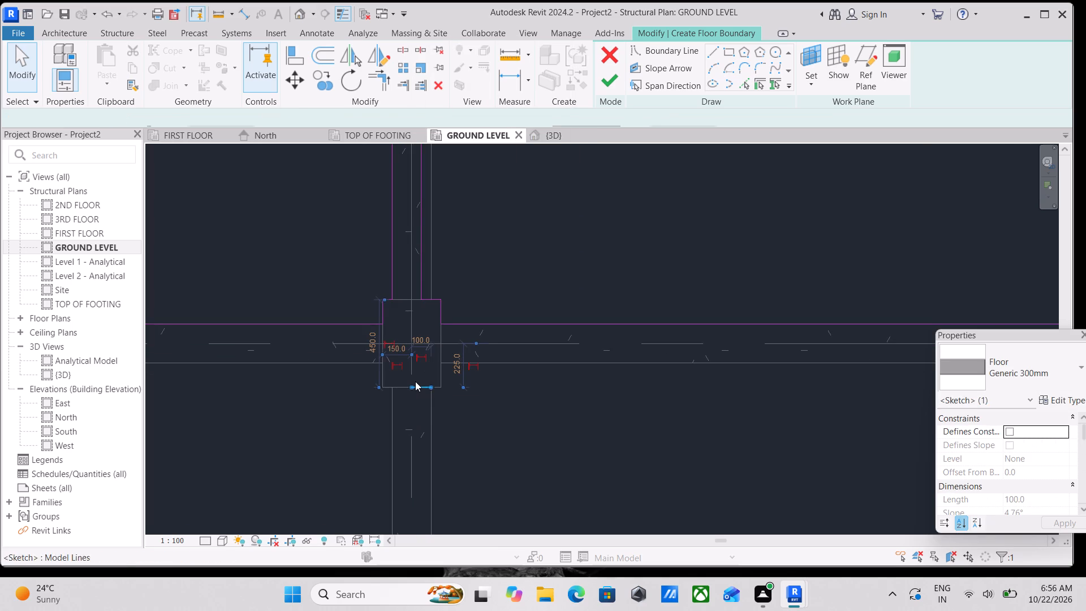
right_click(415, 381)
left_click(468, 189)
Select the misplaced copy's upper vertical line beside grid 5 together with its two notch lines at the C-5 column.
scroll(521, 343, "down", 4)
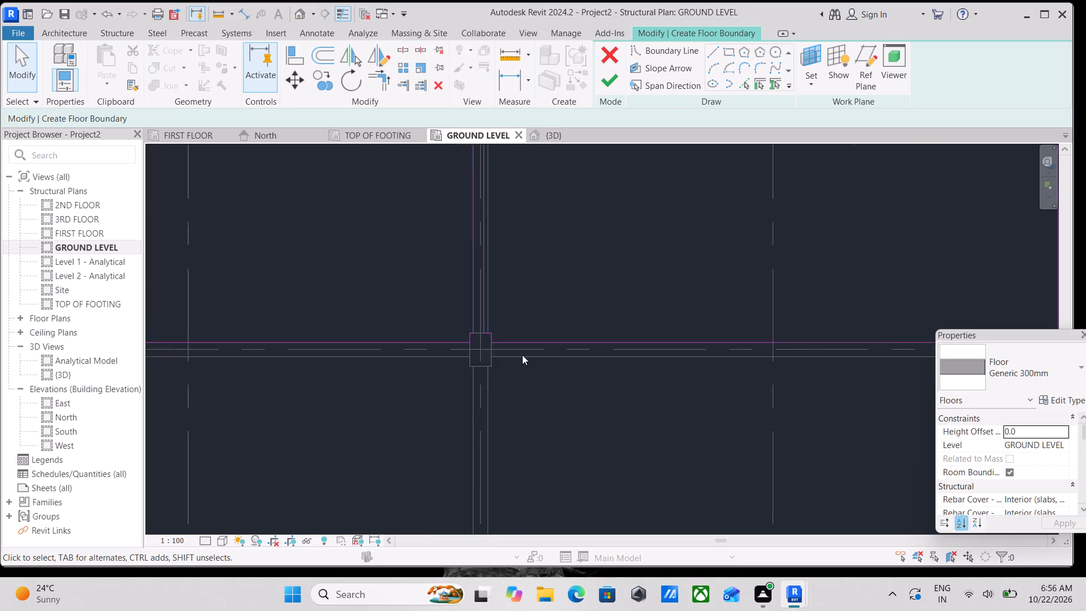
scroll(522, 355, "down", 6)
middle_click_drag(546, 369, 326, 229)
middle_click(439, 335)
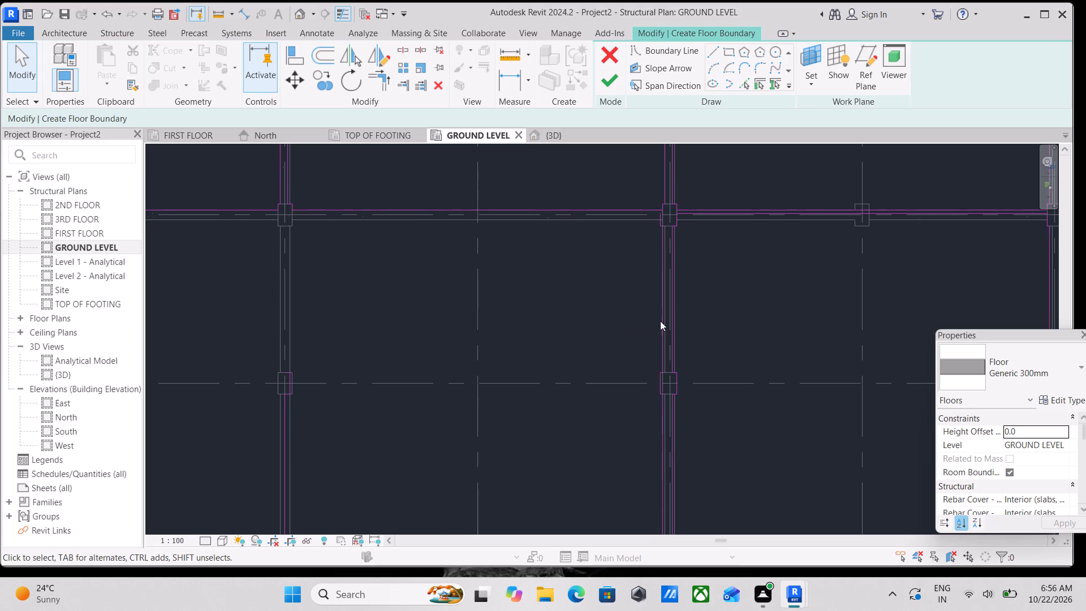
left_click(659, 304)
scroll(660, 243, "up", 6)
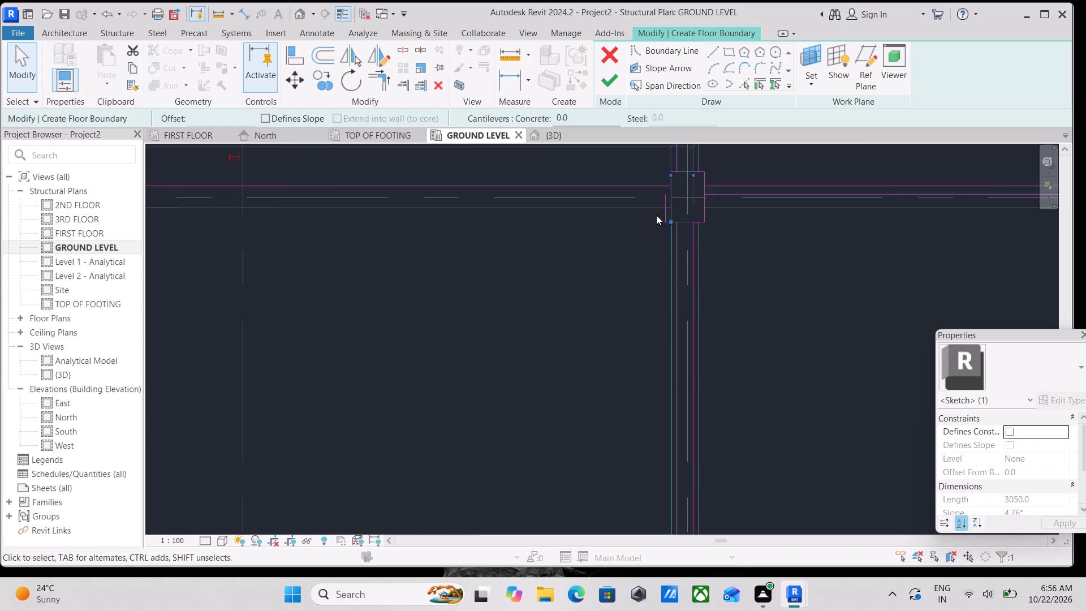
scroll(656, 215, "up", 6)
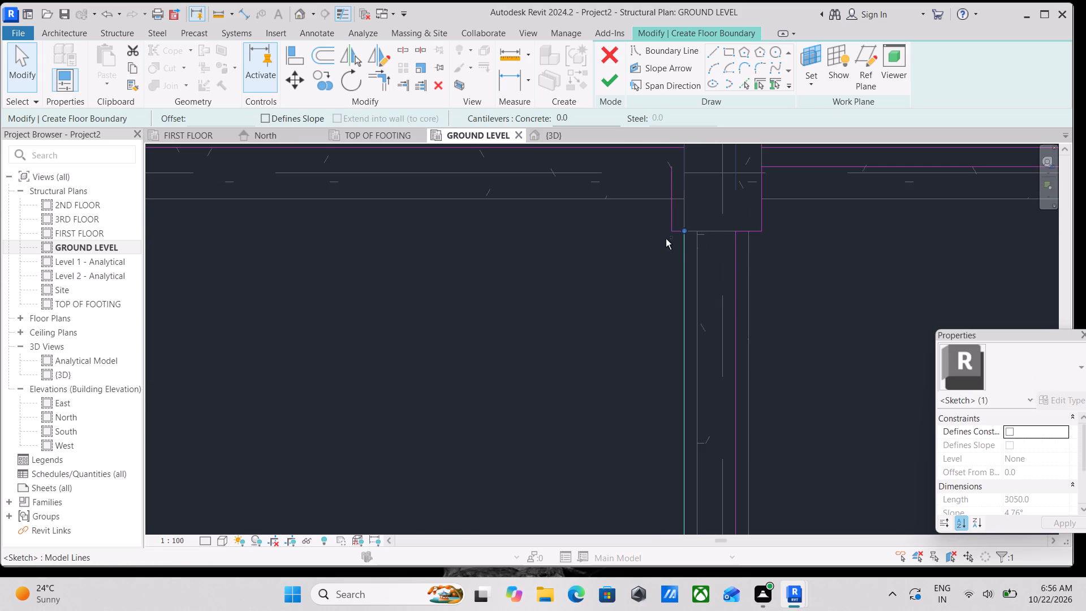
left_click(672, 232, "ctrl")
left_click(667, 190, "ctrl")
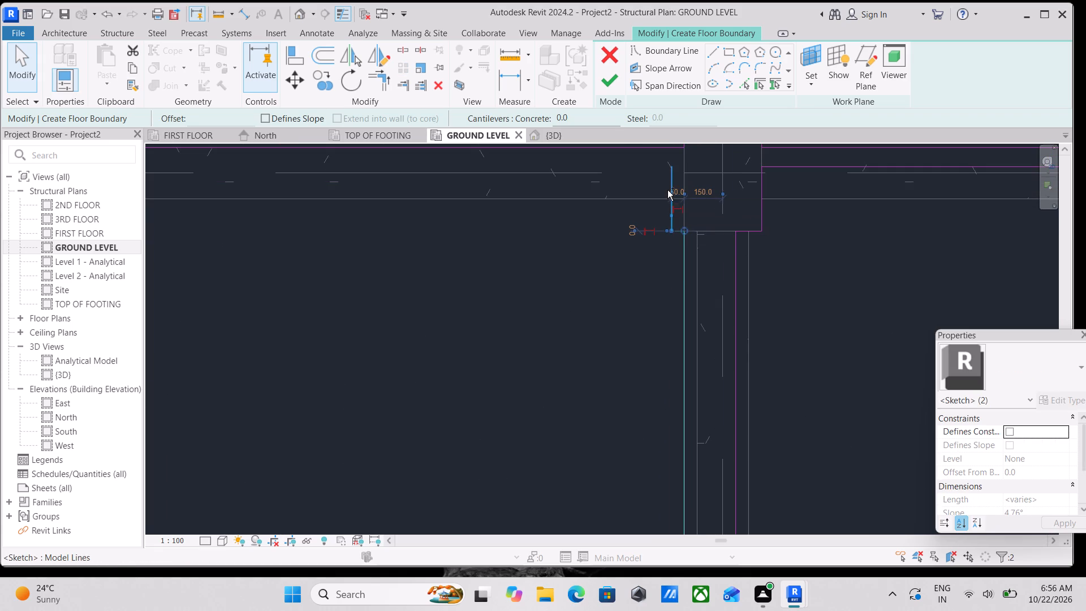
scroll(673, 252, "up", 6)
scroll(657, 229, "down", 2)
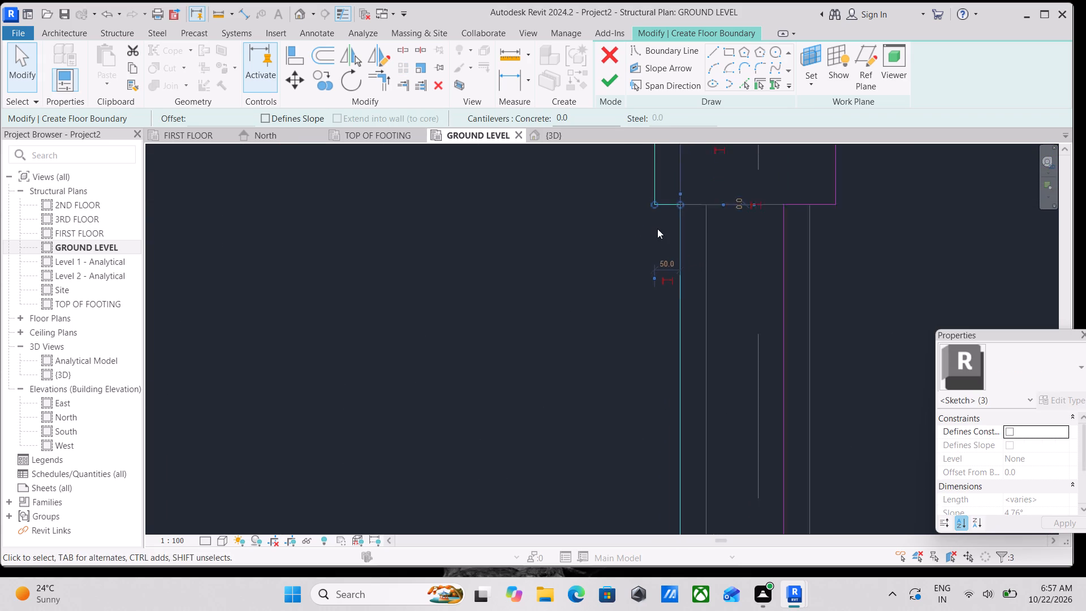
Add the copy's three notch lines around the next column down grid 5 and the vertical line below it to the selection.
scroll(657, 229, "down", 8)
scroll(689, 305, "down", 4)
middle_click_drag(679, 283, 646, 85)
scroll(644, 74, "up", 1)
middle_click_drag(581, 358, 601, 307)
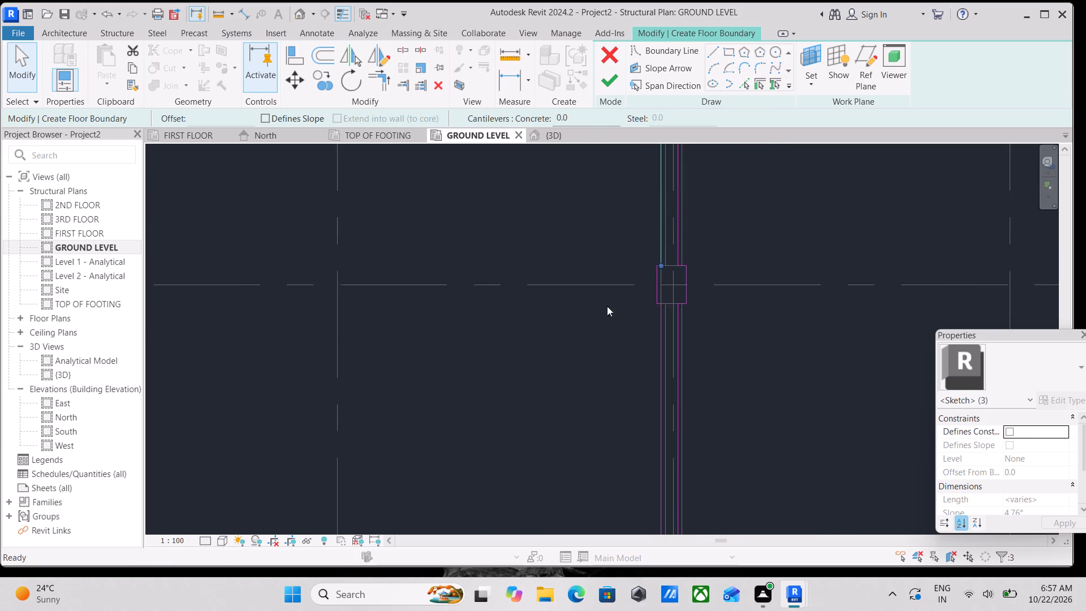
scroll(663, 283, "up", 5)
left_click(649, 283, "ctrl")
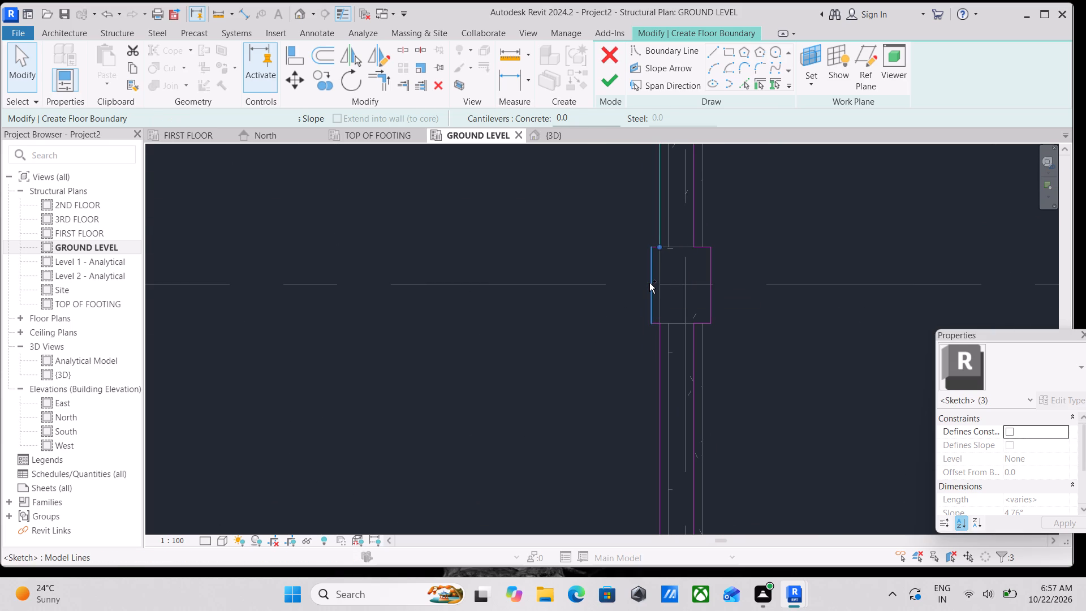
scroll(656, 236, "up", 8)
left_click(648, 265, "ctrl")
scroll(643, 302, "down", 1)
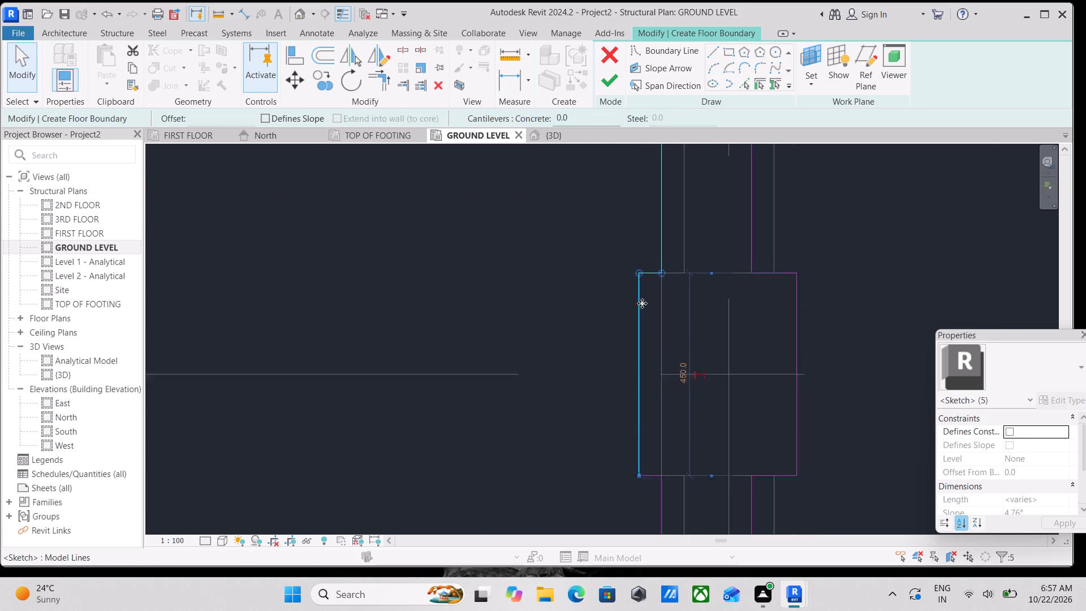
scroll(642, 303, "down", 2)
middle_click_drag(636, 292, 638, 165)
left_click(649, 305, "ctrl")
scroll(649, 309, "down", 3)
middle_click_drag(647, 300, 648, 246)
scroll(649, 247, "up", 1)
left_click(657, 328, "ctrl")
scroll(657, 328, "down", 4)
middle_click_drag(657, 328, 670, 183)
scroll(670, 171, "up", 1)
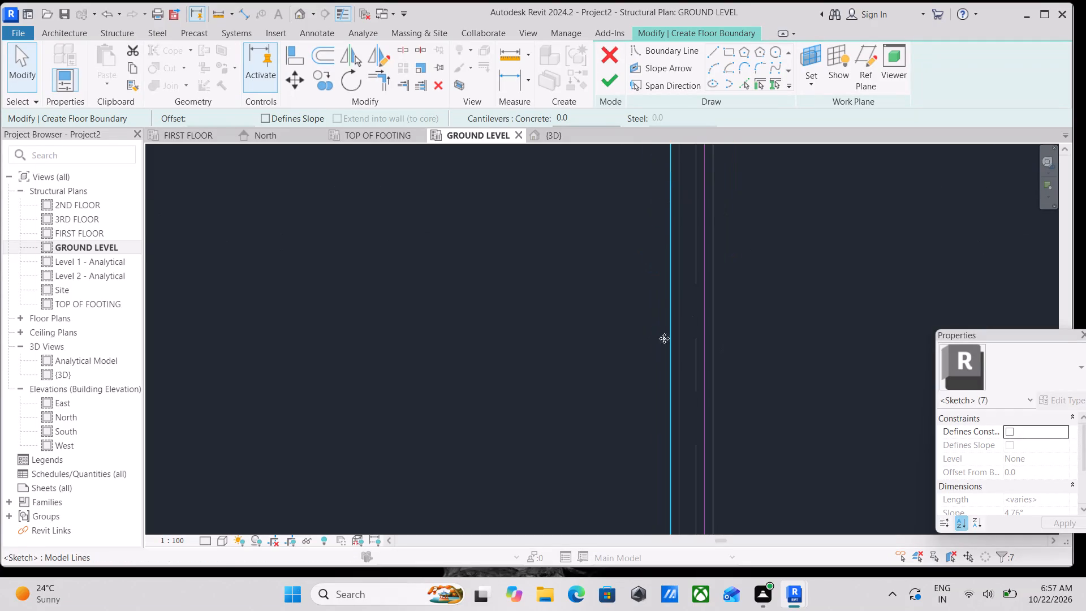
Add the copy's two notch lines at the bottom column on grid 5 and its long bottom edge to the selection.
scroll(660, 355, "down", 3)
middle_click_drag(656, 336, 669, 162)
scroll(674, 147, "up", 1)
scroll(691, 419, "up", 6, "ctrl")
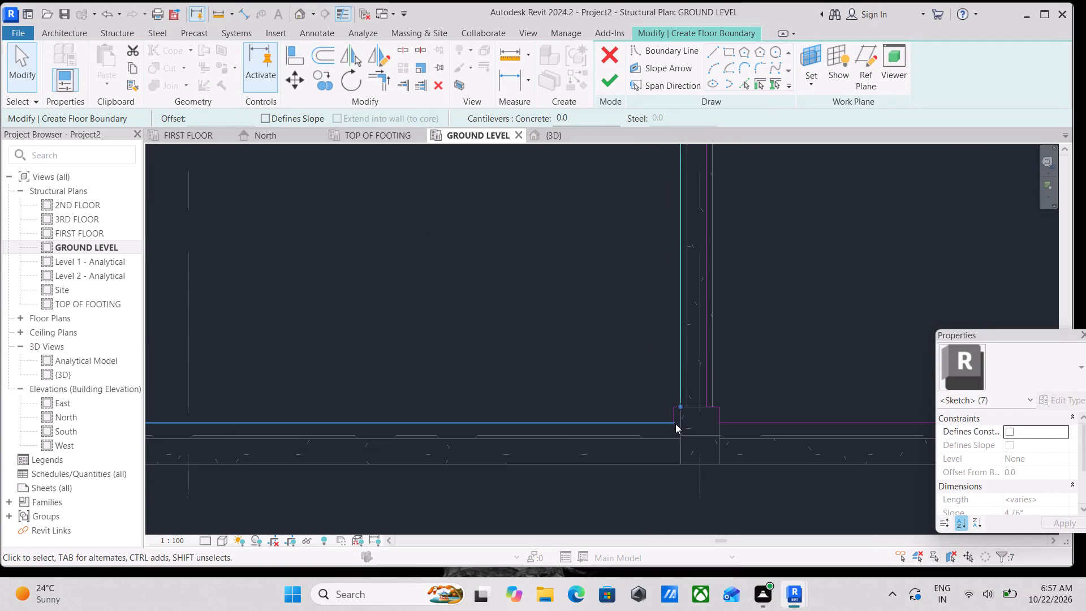
scroll(670, 418, "up", 7)
left_click(678, 412, "ctrl")
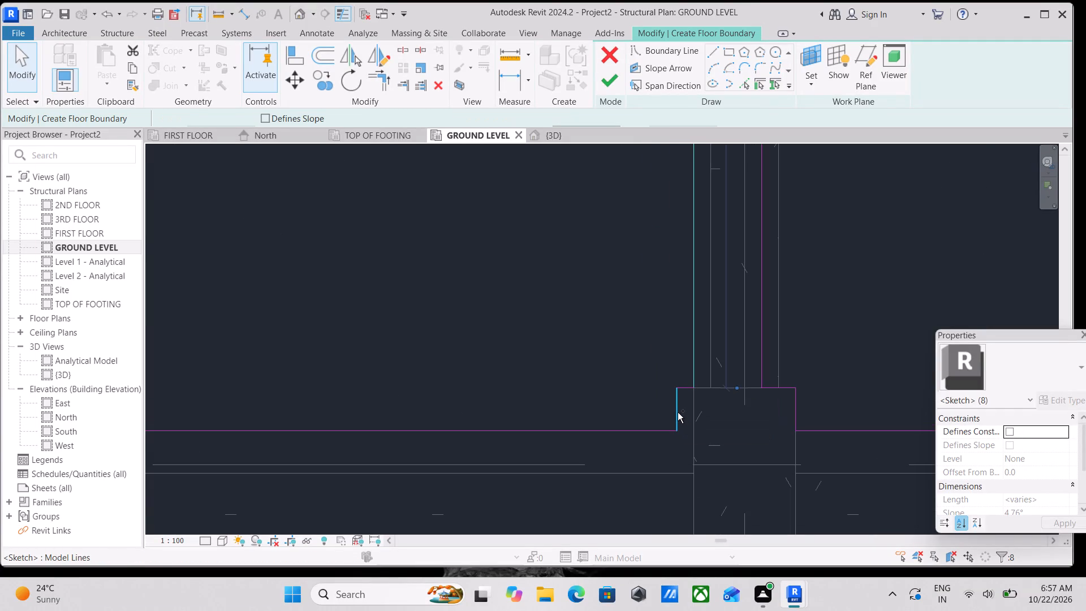
scroll(678, 411, "up", 3)
left_click(690, 377, "ctrl")
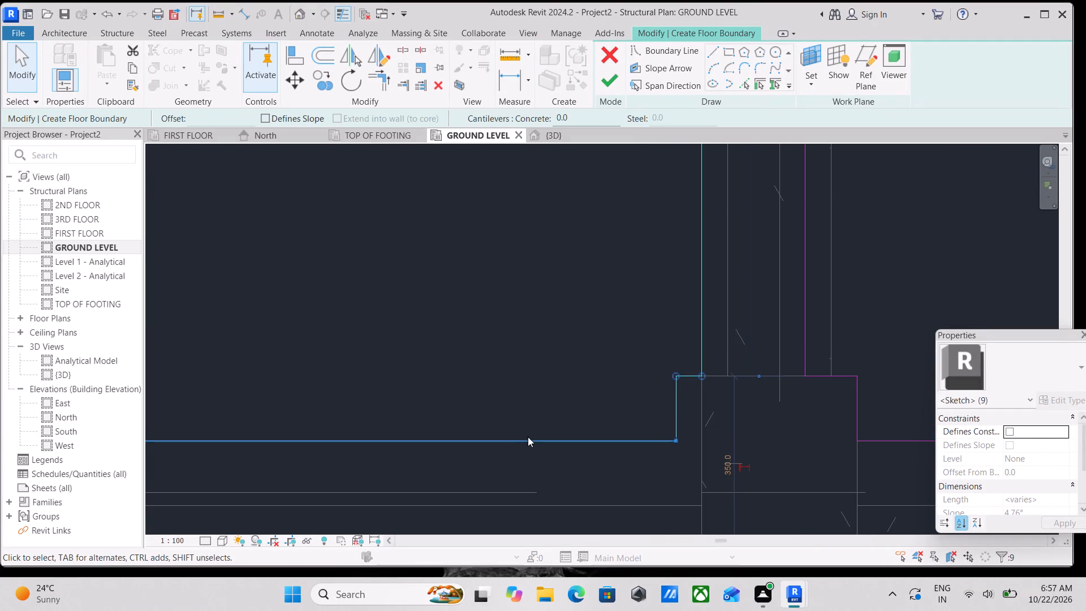
left_click(529, 440, "ctrl")
scroll(541, 369, "down", 5)
middle_click_drag(557, 369, 811, 490)
scroll(627, 379, "down", 4)
middle_click_drag(601, 364, 745, 375)
scroll(613, 233, "down", 3)
scroll(446, 226, "down", 2)
Add the misplaced copy's two notch lines at the bottom column on grid 3 and the vertical line above it to the selection.
middle_click_drag(445, 226, 1061, 346)
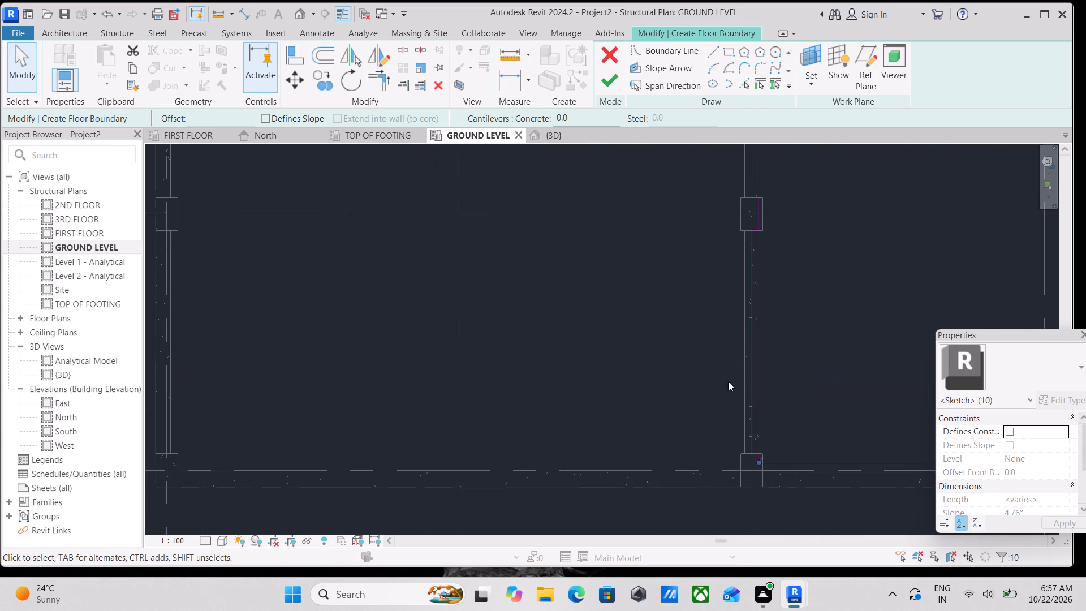
scroll(820, 431, "up", 3)
middle_click_drag(791, 399, 692, 275)
scroll(666, 333, "up", 6)
scroll(583, 385, "up", 3)
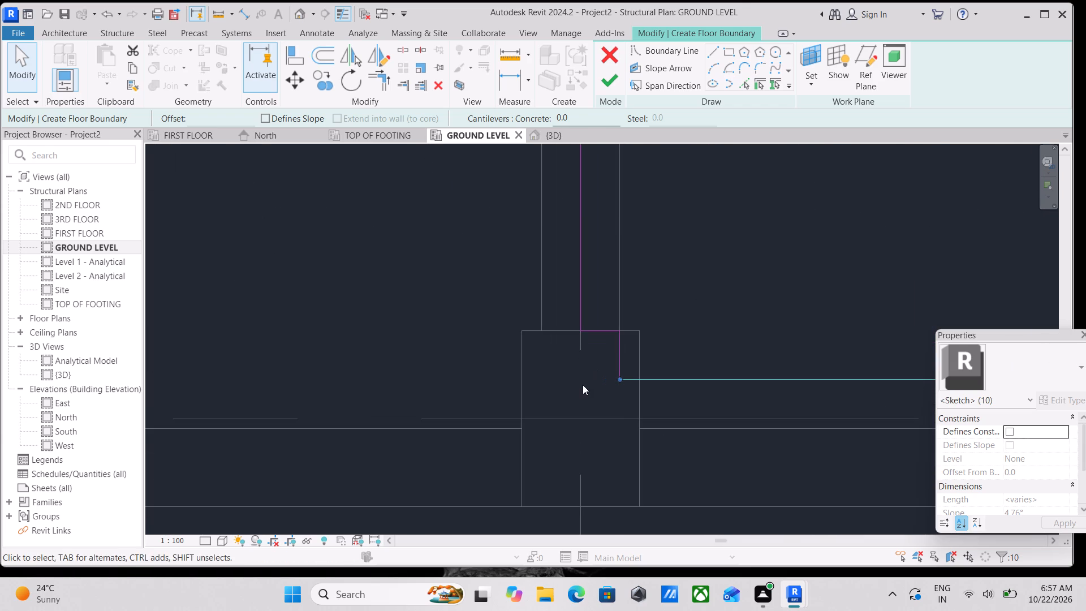
left_click(621, 356, "ctrl")
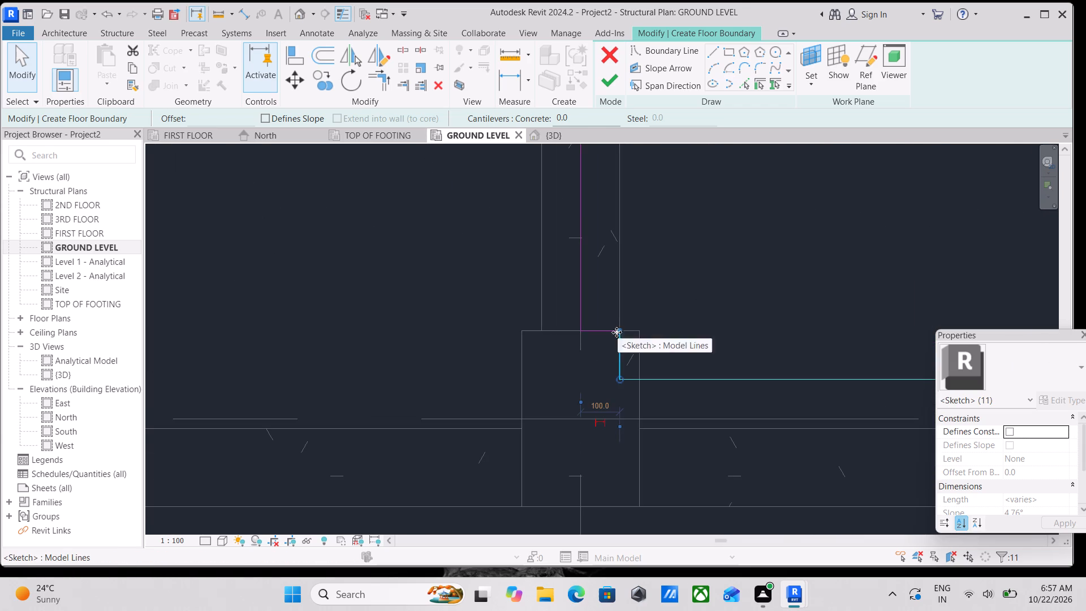
left_click(606, 328, "ctrl")
left_click(580, 305, "ctrl")
Add the copy's three notch lines around the middle column on grid 3 to the selection and delete all the selected lines.
scroll(709, 273, "down", 2)
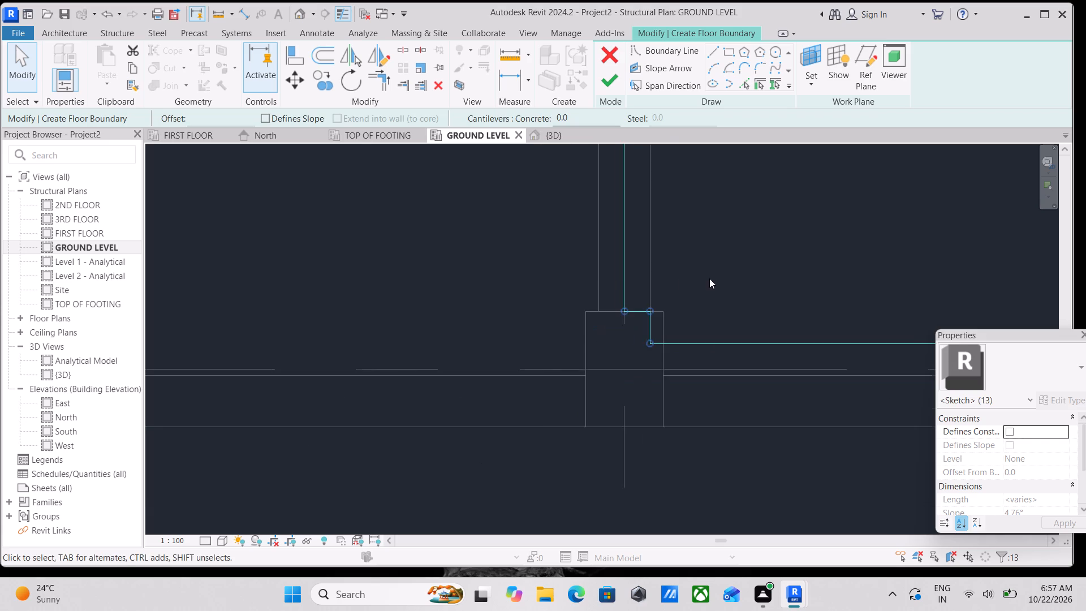
scroll(709, 278, "down", 6)
scroll(807, 260, "down", 3)
middle_click_drag(807, 260, 781, 414)
scroll(779, 445, "up", 1)
scroll(805, 320, "down", 3)
middle_click_drag(805, 355, 732, 597)
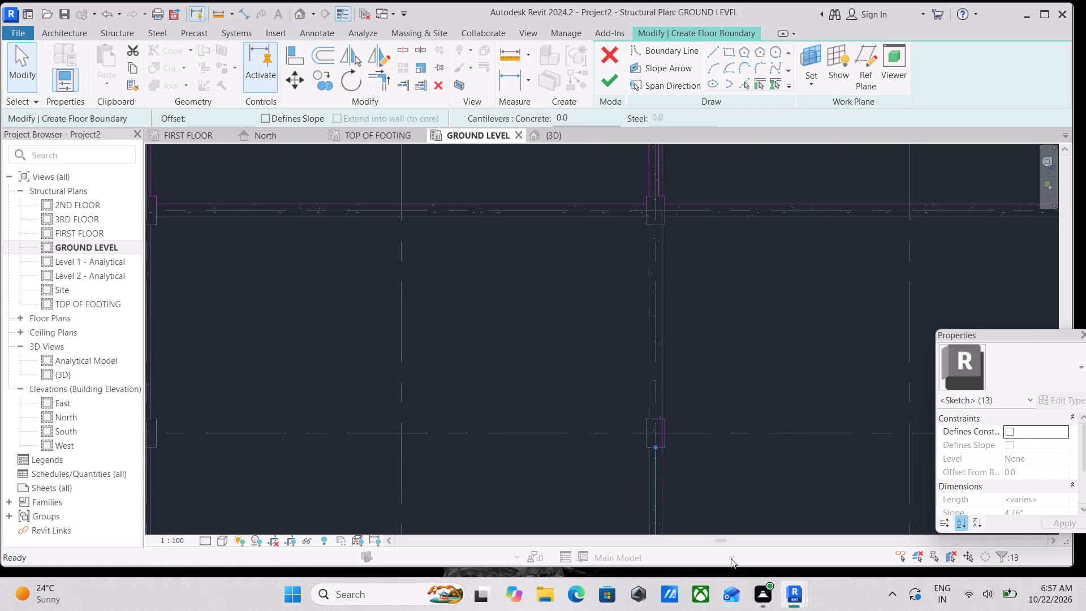
scroll(703, 450, "up", 10)
scroll(626, 442, "up", 2)
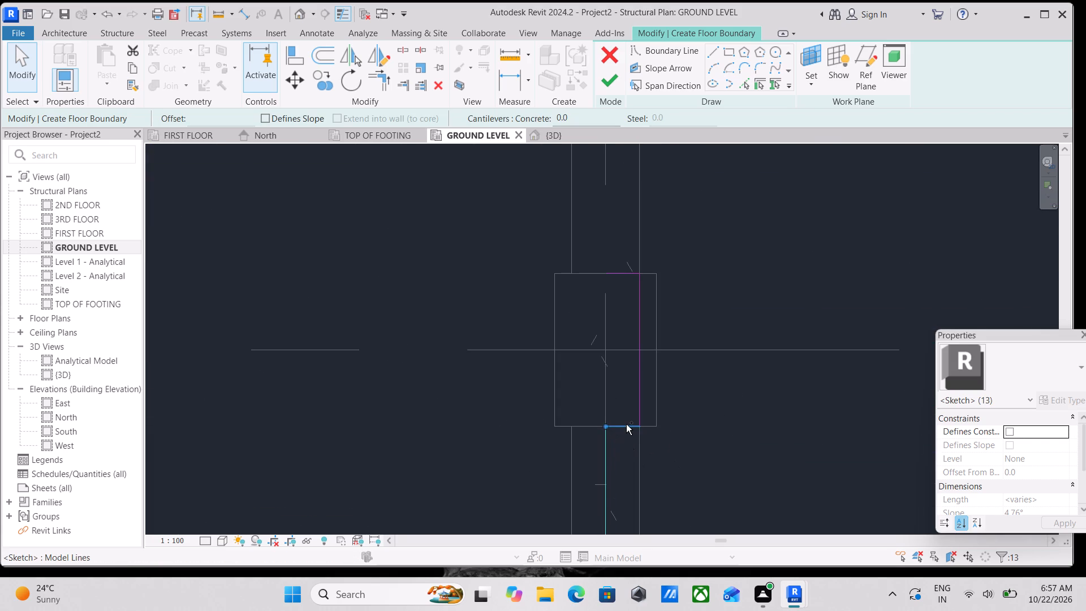
left_click(626, 425, "ctrl")
left_click(641, 386, "ctrl")
scroll(670, 369, "down", 1)
middle_click_drag(670, 369, 662, 471)
left_click(622, 384, "ctrl")
scroll(663, 359, "down", 3)
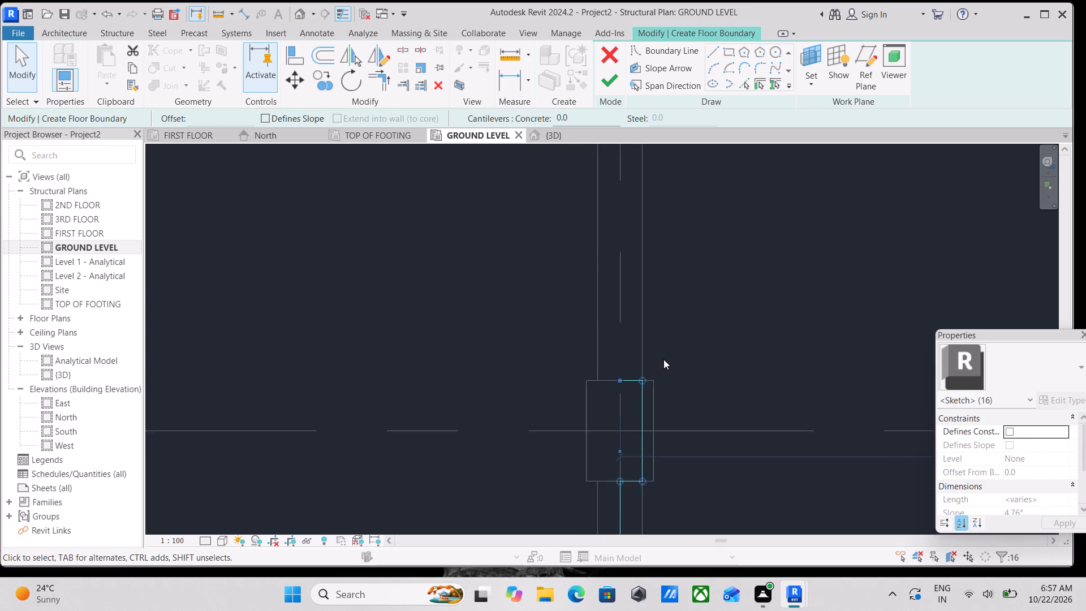
middle_click_drag(663, 359, 603, 453)
scroll(614, 404, "down", 11)
middle_click_drag(630, 387, 622, 385)
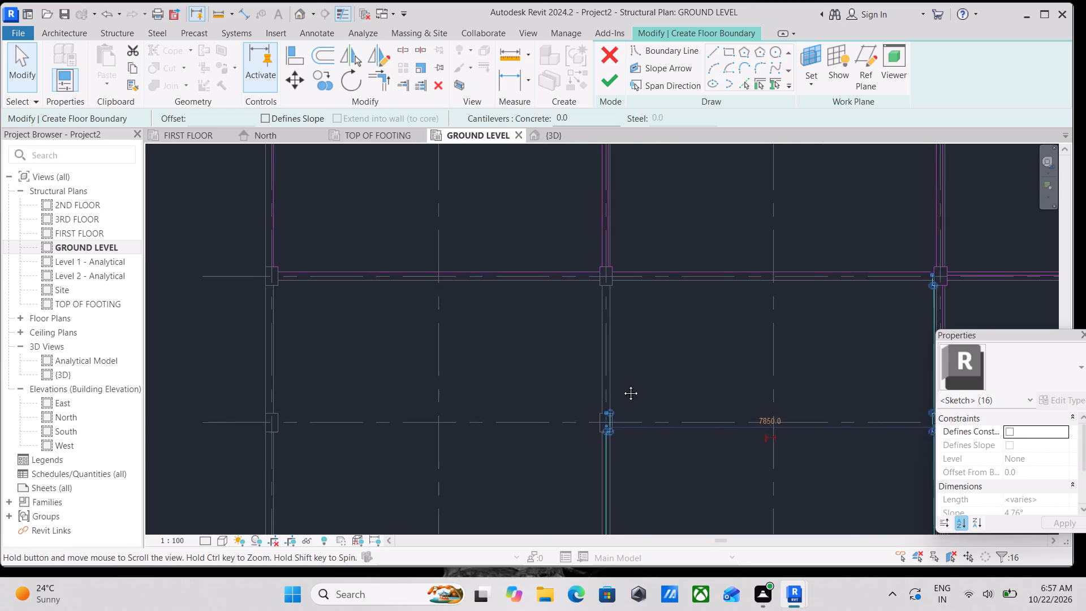
middle_click_drag(622, 385, 571, 365)
right_click(628, 342)
left_click(691, 394)
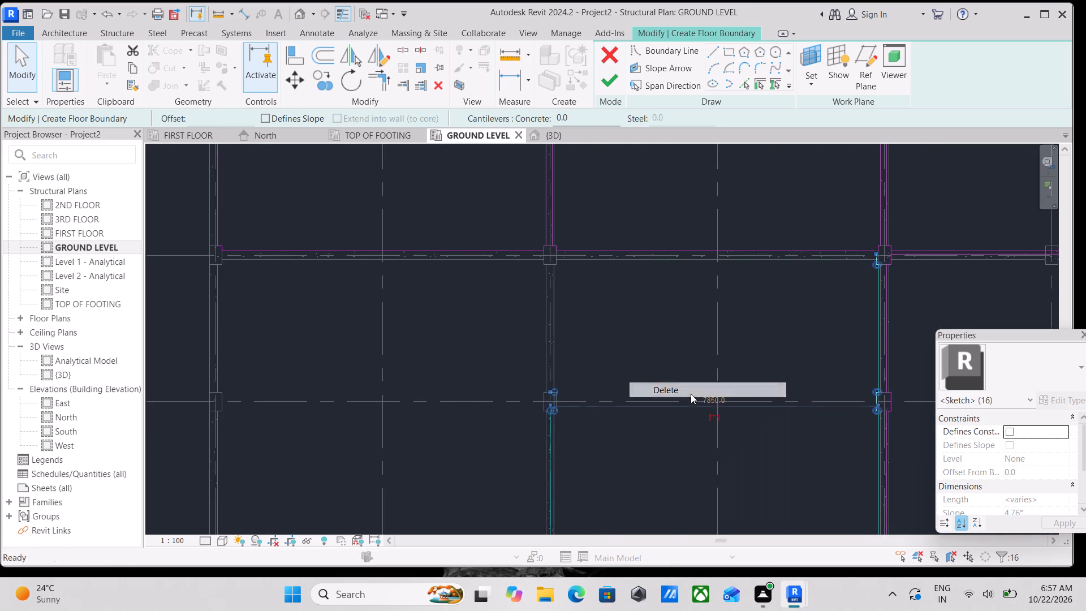
scroll(691, 394, "down", 2)
middle_click_drag(689, 393, 667, 362)
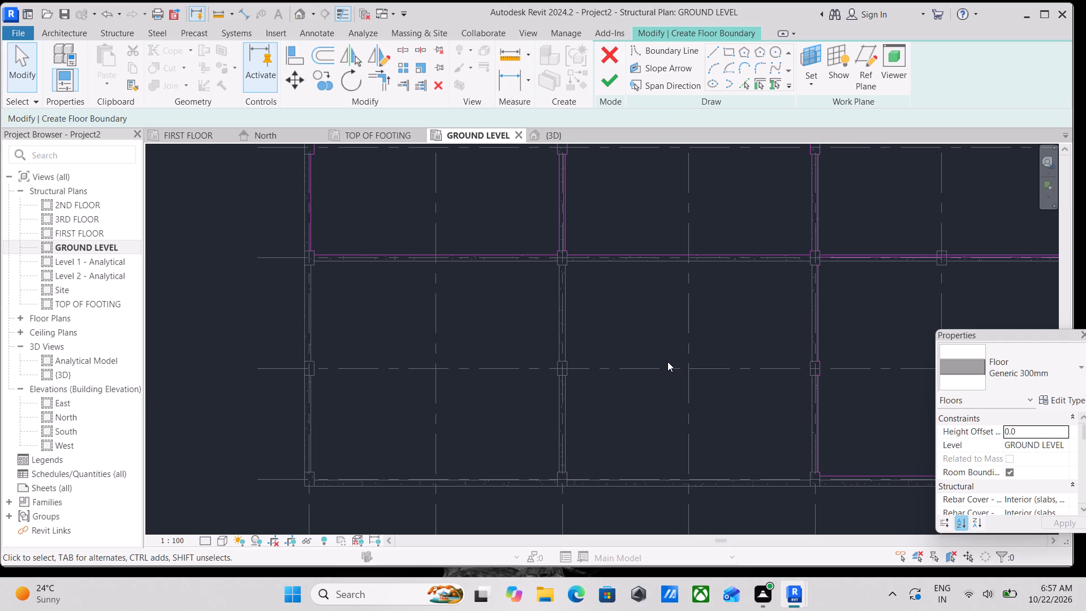
Start a boundary line chain at the C-3 column, running 50 mm along its lower face and up its side to the beam's lower edge.
scroll(540, 244, "up", 1)
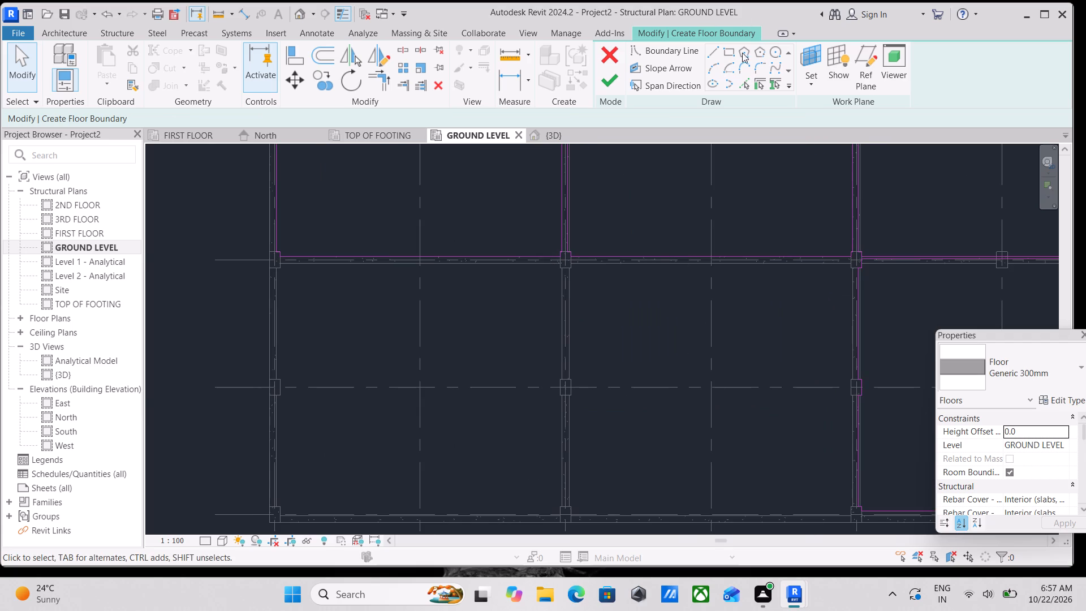
left_click(708, 51)
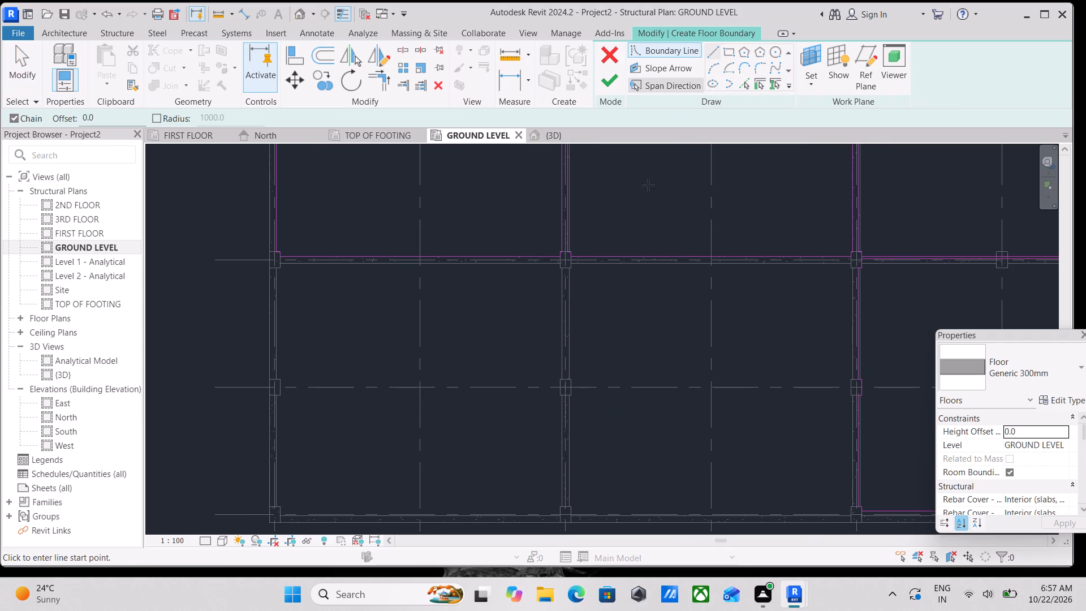
scroll(579, 263, "up", 18)
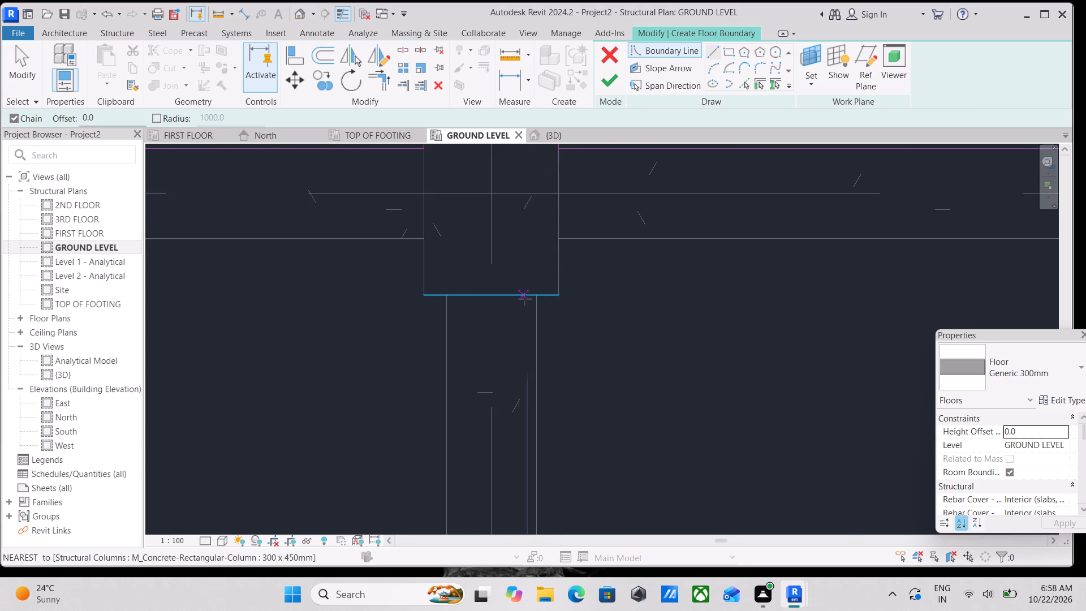
left_click(535, 295)
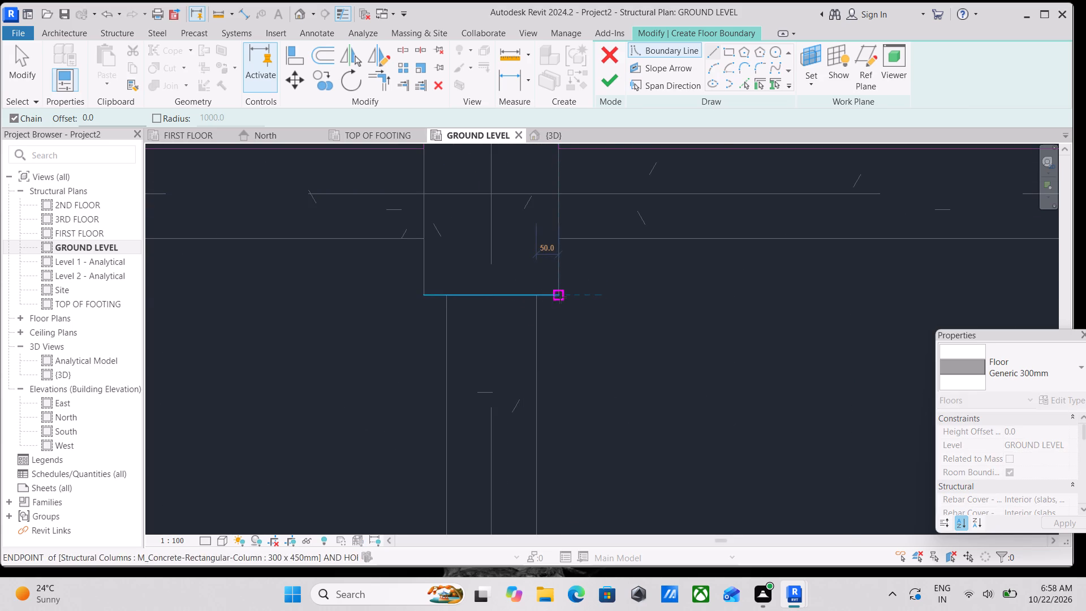
left_click(561, 291)
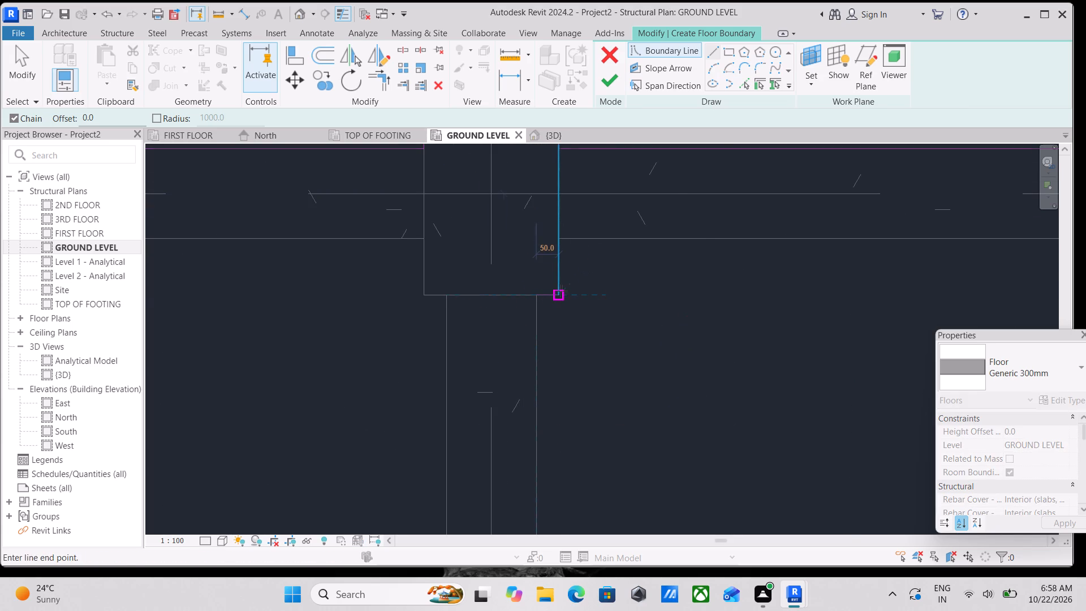
left_click(556, 237)
Continue the boundary along the beam's lower edge to the C-5 column and notch around its corner, ending 50 mm in at the grid 5 beam.
scroll(877, 213, "down", 1)
middle_click_drag(877, 213, 518, 242)
scroll(740, 271, "down", 3)
middle_click_drag(738, 271, 455, 272)
scroll(812, 282, "down", 1)
middle_click_drag(804, 282, 323, 306)
scroll(804, 309, "down", 3)
middle_click_drag(718, 309, 333, 307)
scroll(333, 307, "up", 1)
scroll(715, 342, "down", 2)
middle_click_drag(670, 338, 467, 347)
scroll(662, 316, "up", 2)
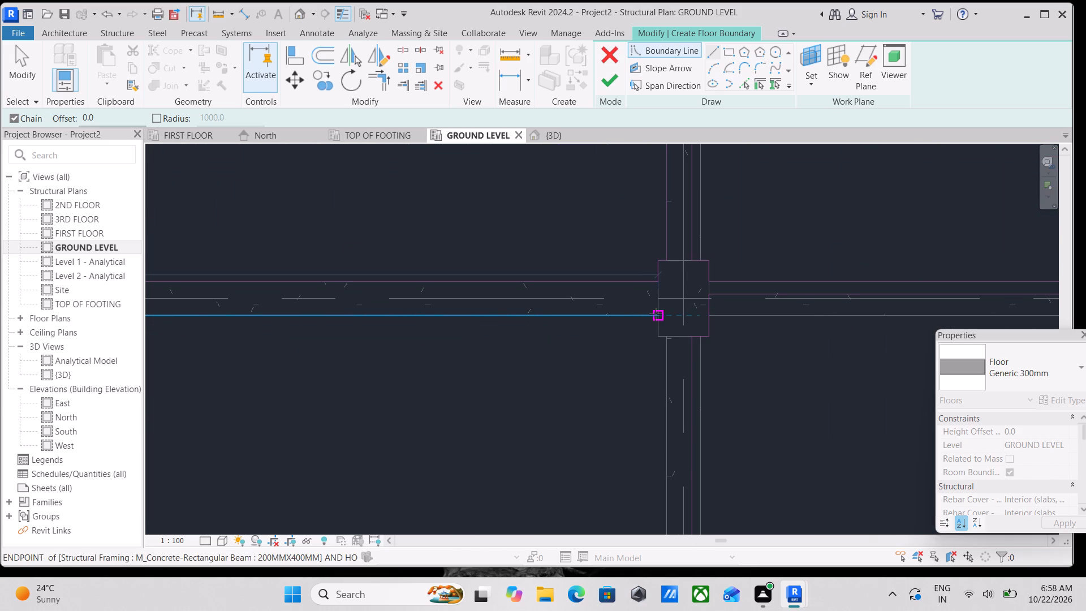
left_click(656, 315)
left_click(656, 335)
scroll(664, 337, "up", 3)
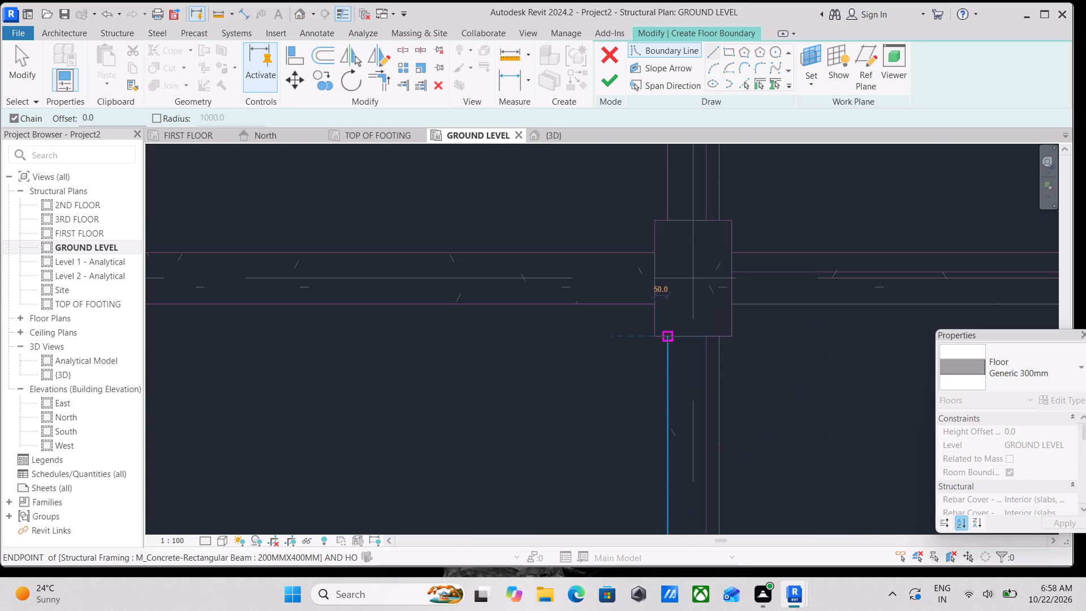
left_click(668, 337)
Draw the boundary 3050 mm down the bay-side edge of the grid 5 beam to the middle column's upper face.
scroll(665, 374, "down", 5)
middle_click_drag(665, 374, 658, 276)
scroll(655, 259, "up", 1)
scroll(650, 364, "down", 5)
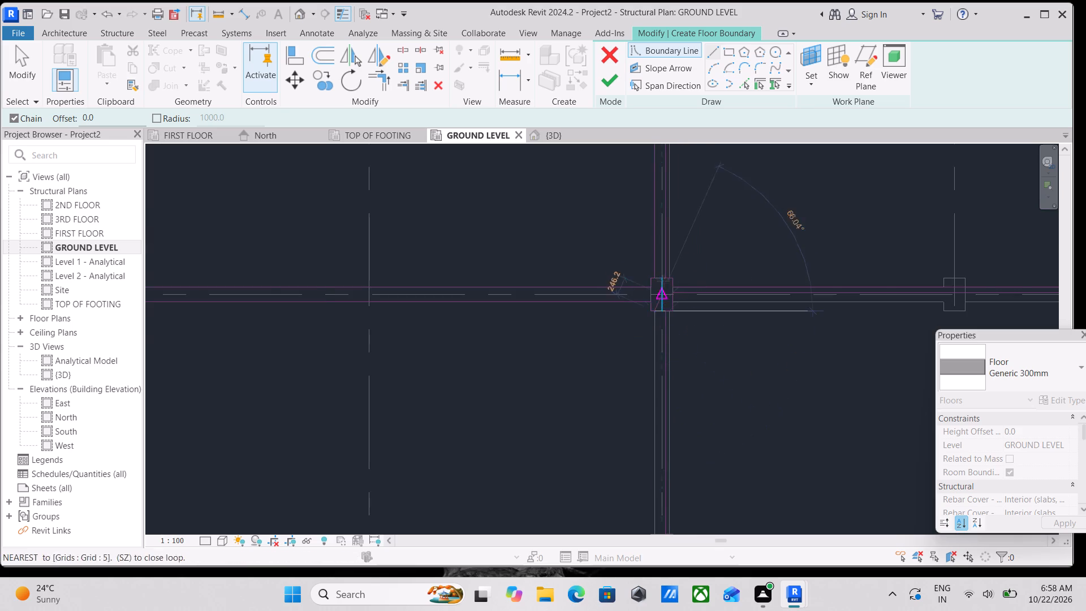
scroll(663, 281, "up", 1)
scroll(661, 375, "down", 4)
middle_click_drag(661, 376, 657, 169)
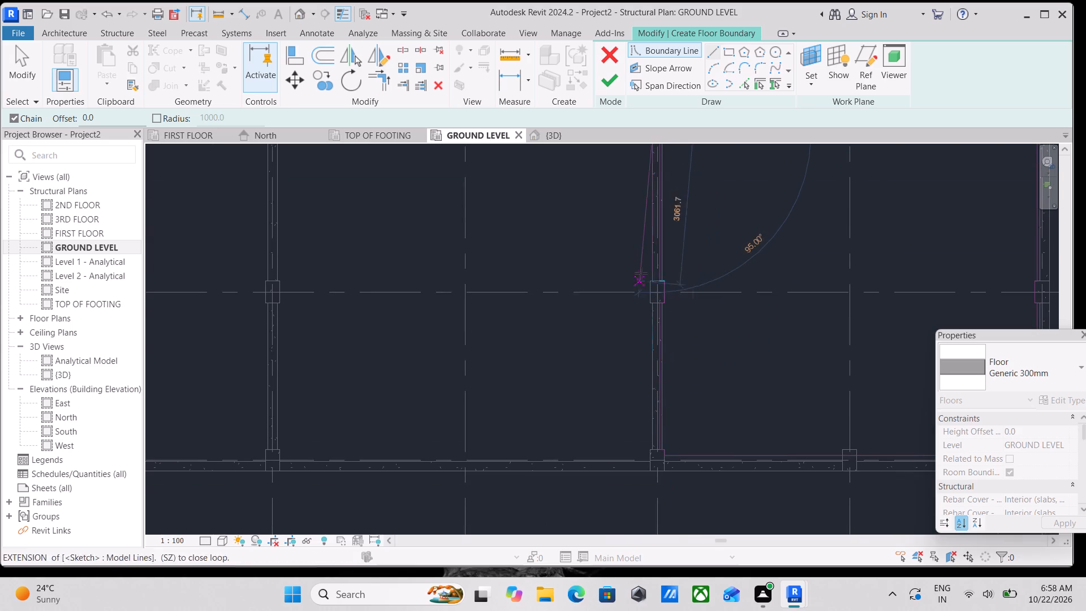
middle_click_drag(641, 274, 658, 324)
scroll(661, 327, "up", 5)
left_click(677, 334)
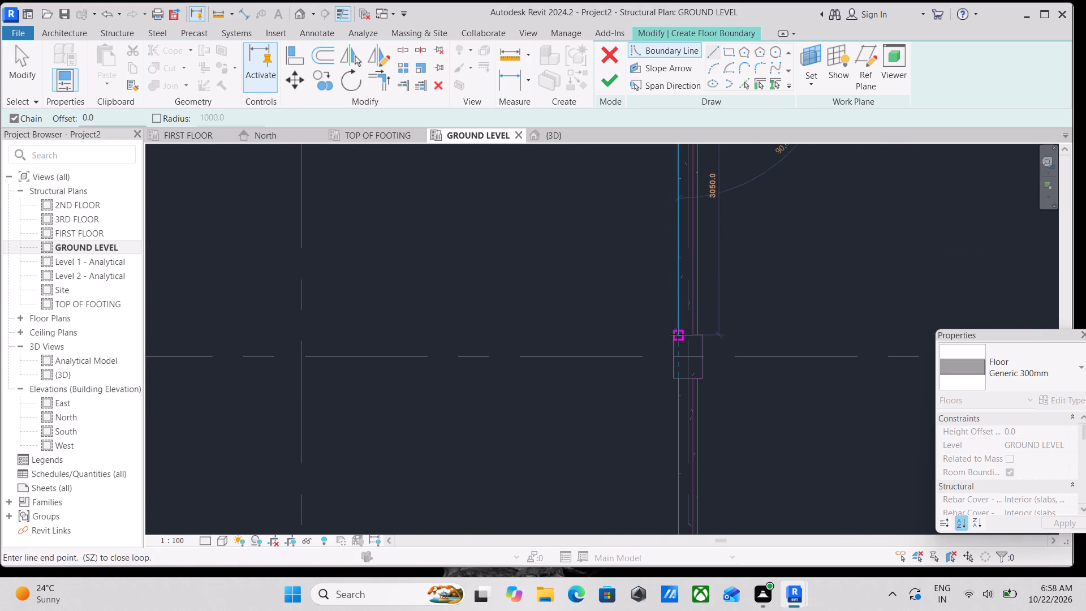
Trace the boundary around the bay side of the middle column on grid 5 with a notch 50 mm deep and 450 mm long.
scroll(674, 334, "up", 8)
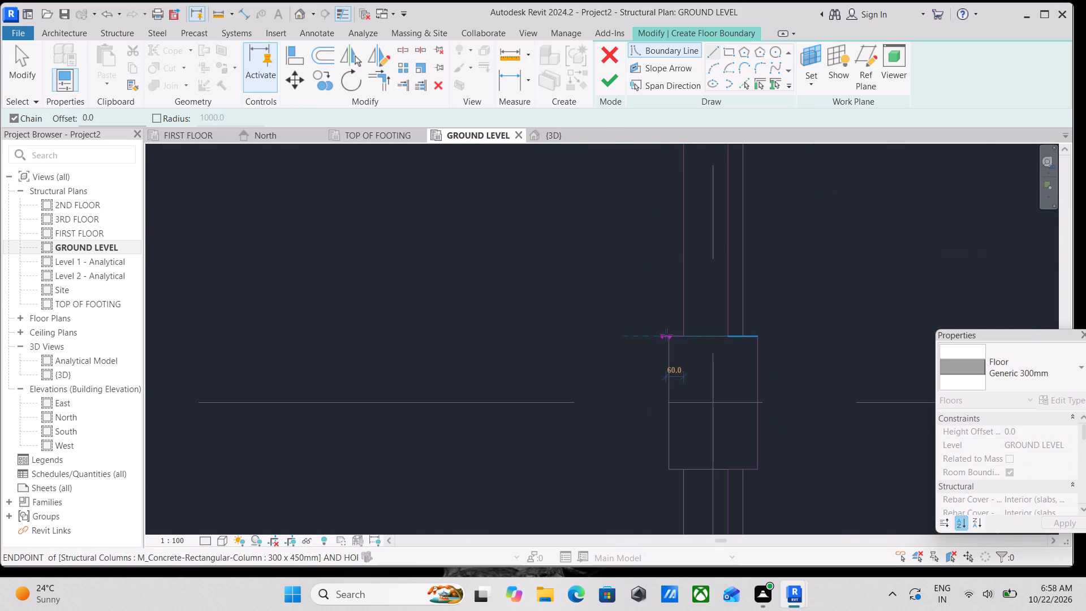
left_click(670, 336)
scroll(660, 414, "down", 3)
middle_click_drag(659, 414, 663, 338)
scroll(663, 338, "up", 1)
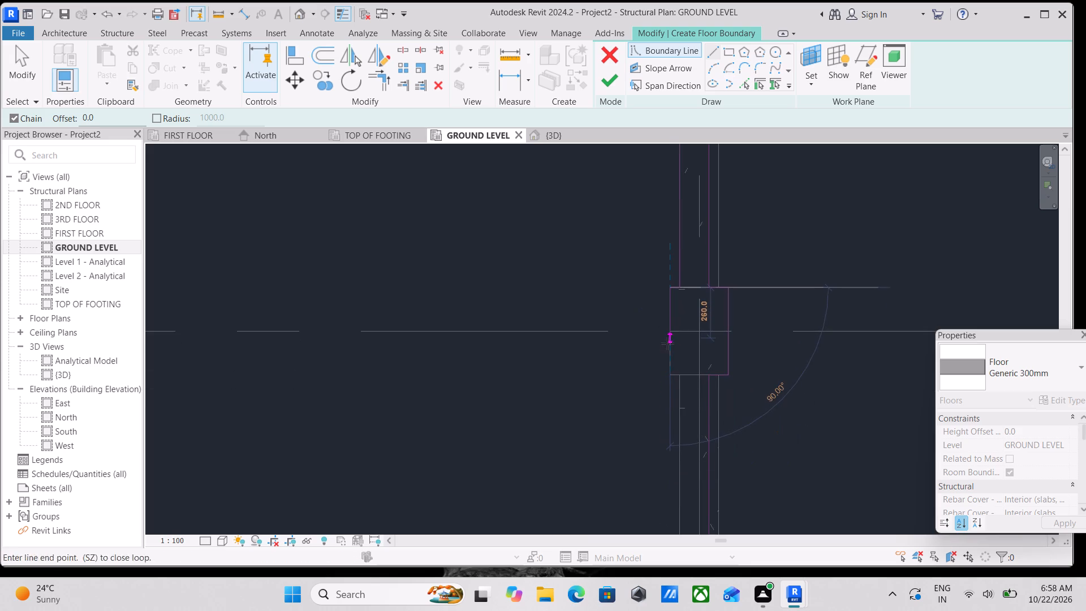
left_click(672, 378)
scroll(675, 378, "up", 3)
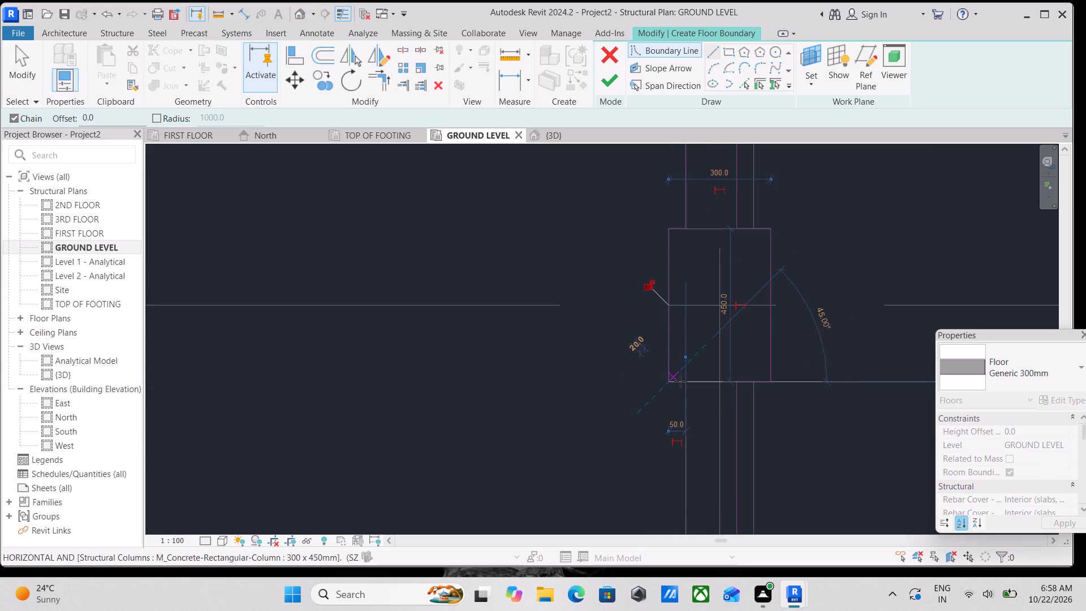
left_click(685, 385)
Continue the boundary down the grid 5 beam edge to the bottom column and notch around its corner to the bottom beam's upper edge.
scroll(684, 393, "down", 3)
middle_click_drag(684, 393, 691, 283)
scroll(701, 408, "down", 1)
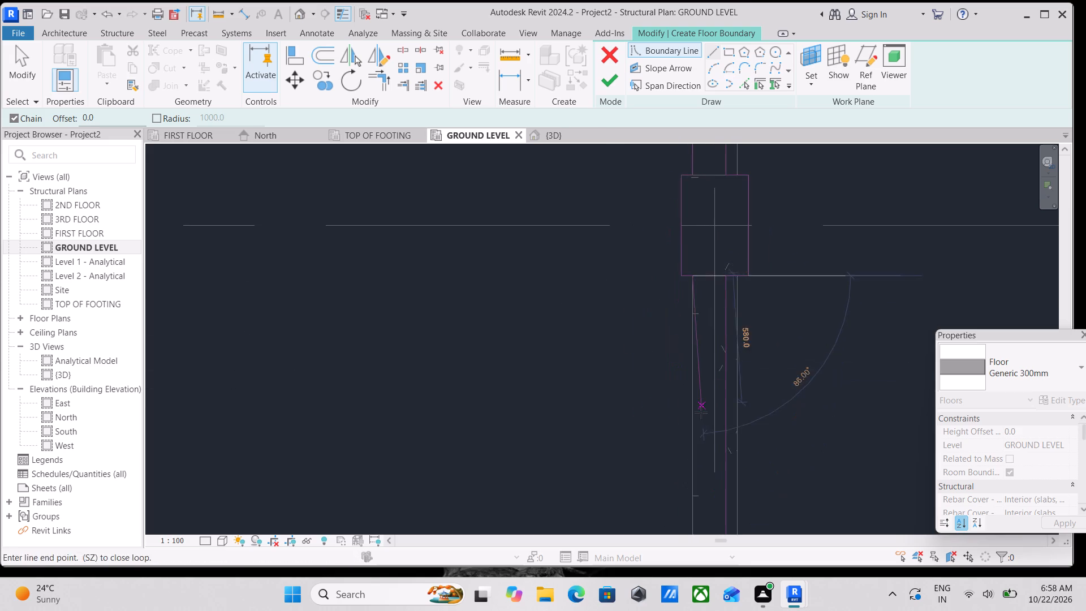
scroll(701, 412, "down", 3)
middle_click_drag(695, 408, 737, 198)
scroll(735, 202, "up", 1)
scroll(740, 348, "down", 4)
middle_click_drag(734, 355, 743, 259)
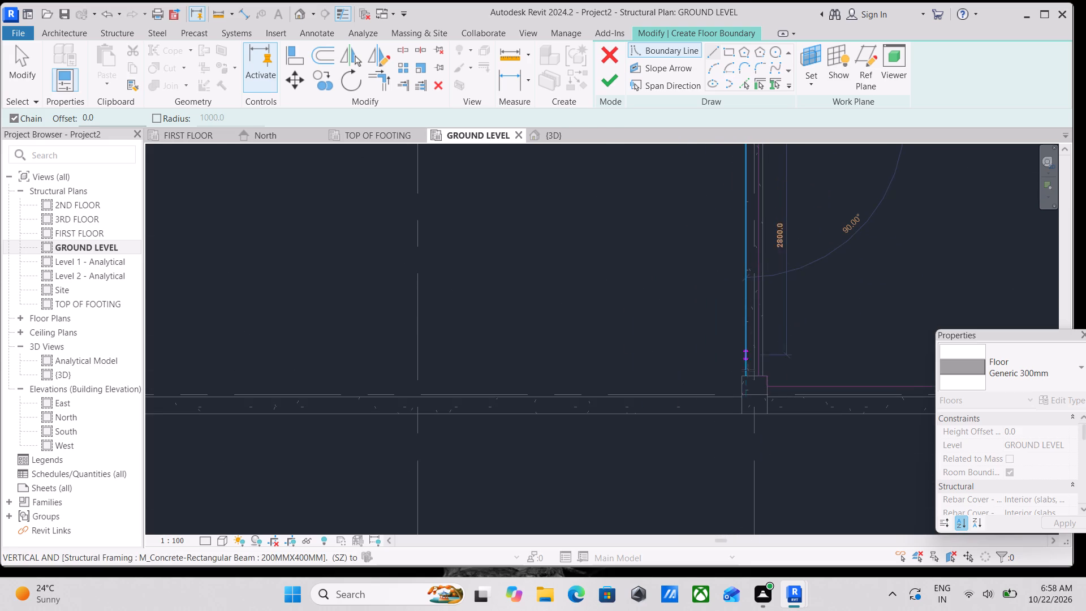
scroll(749, 381, "up", 4)
left_click(743, 372)
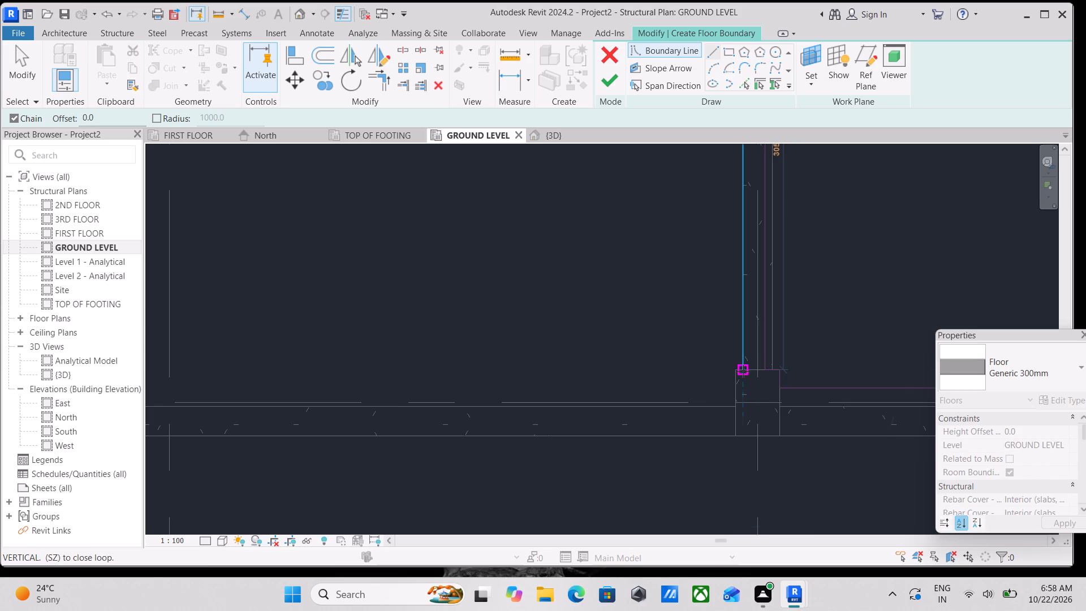
scroll(735, 375, "up", 3)
left_click(736, 367)
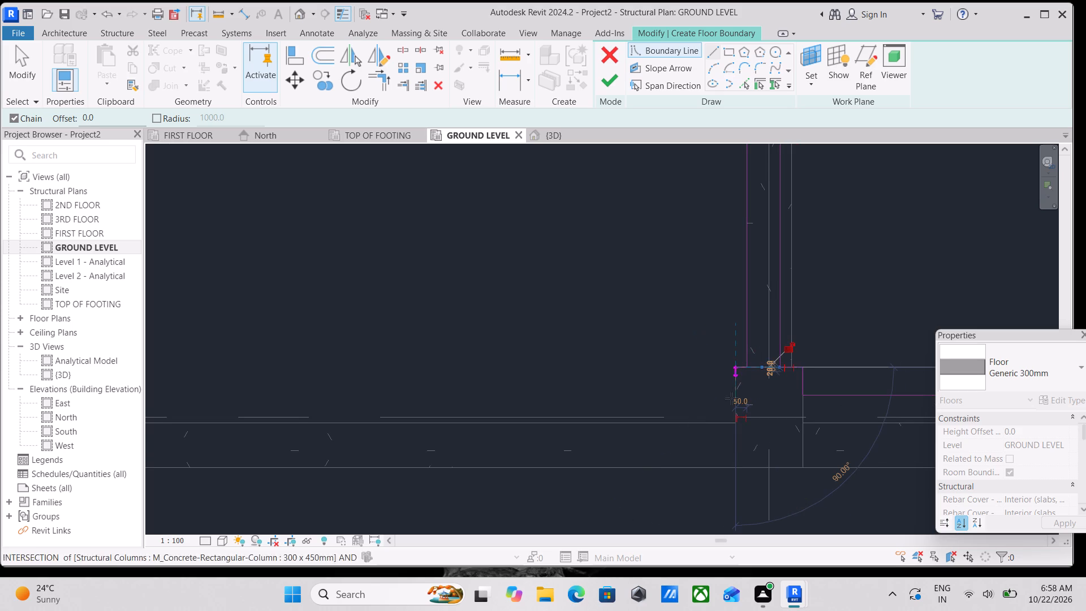
left_click(730, 426)
Draw the boundary along the bottom beam's upper edge to the bottom column on grid 3 and notch around that column's corner.
scroll(532, 398, "down", 3)
middle_click_drag(531, 398, 647, 376)
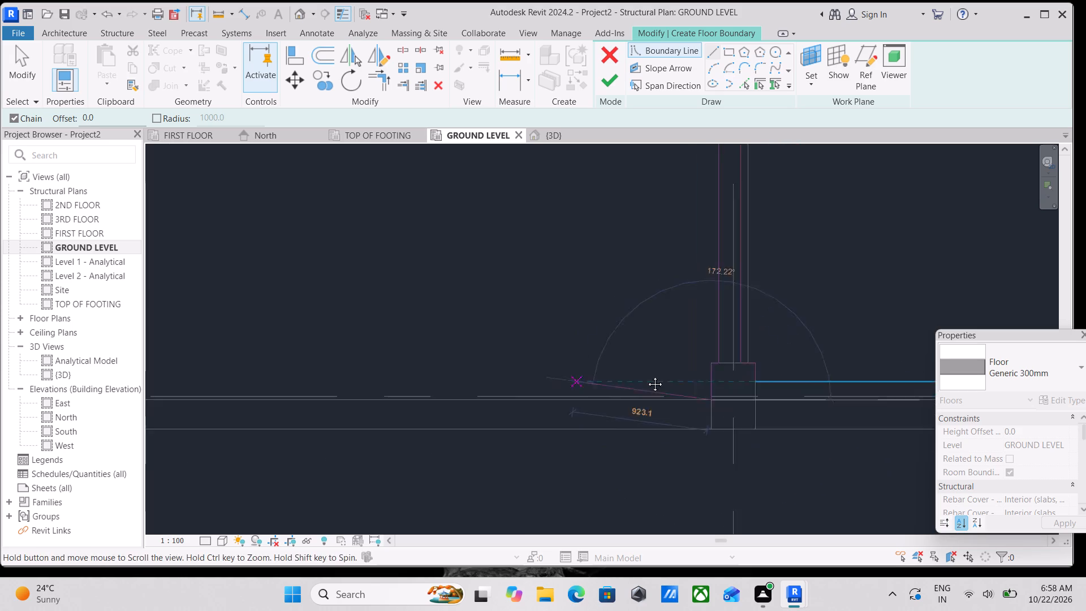
middle_click_drag(647, 376, 814, 397)
scroll(812, 397, "up", 1)
middle_click_drag(395, 362, 824, 373)
scroll(363, 373, "down", 5)
middle_click_drag(328, 365, 821, 373)
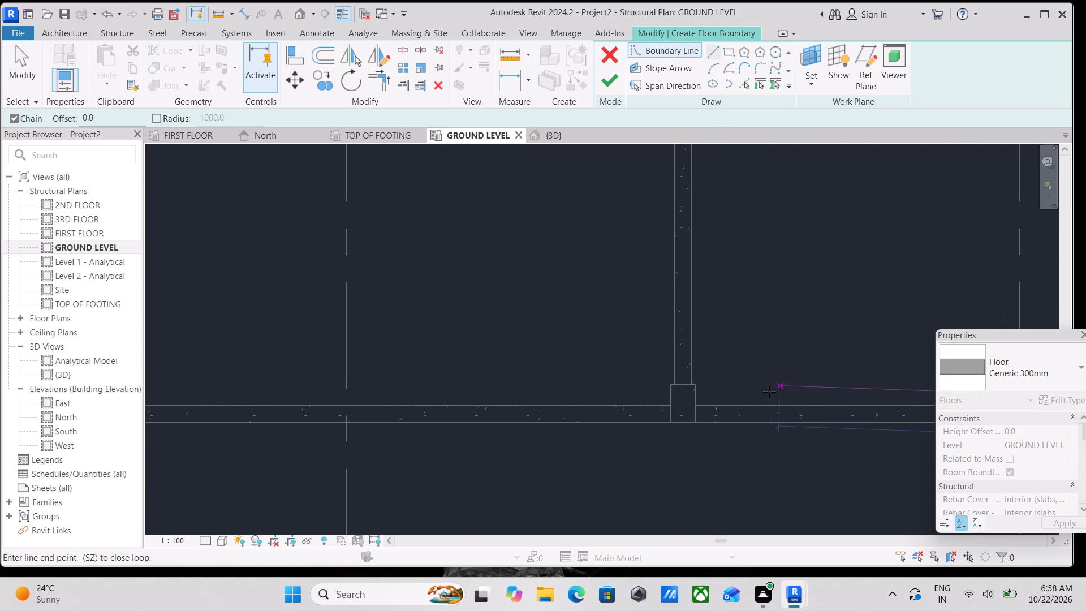
scroll(728, 404, "down", 9)
scroll(728, 405, "up", 3)
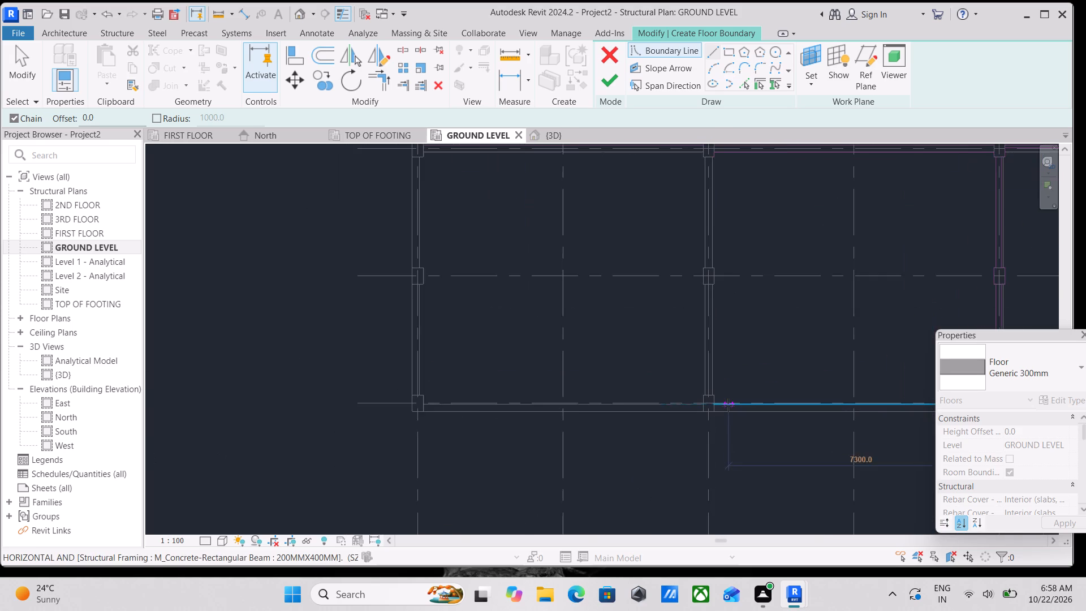
scroll(728, 406, "up", 8)
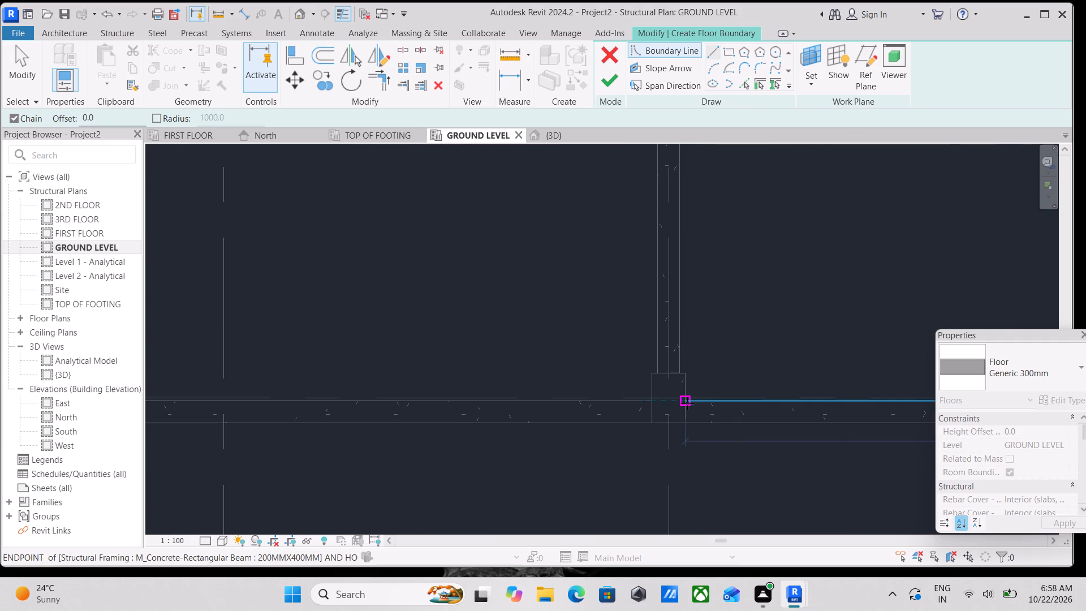
left_click(687, 403)
left_click(687, 378)
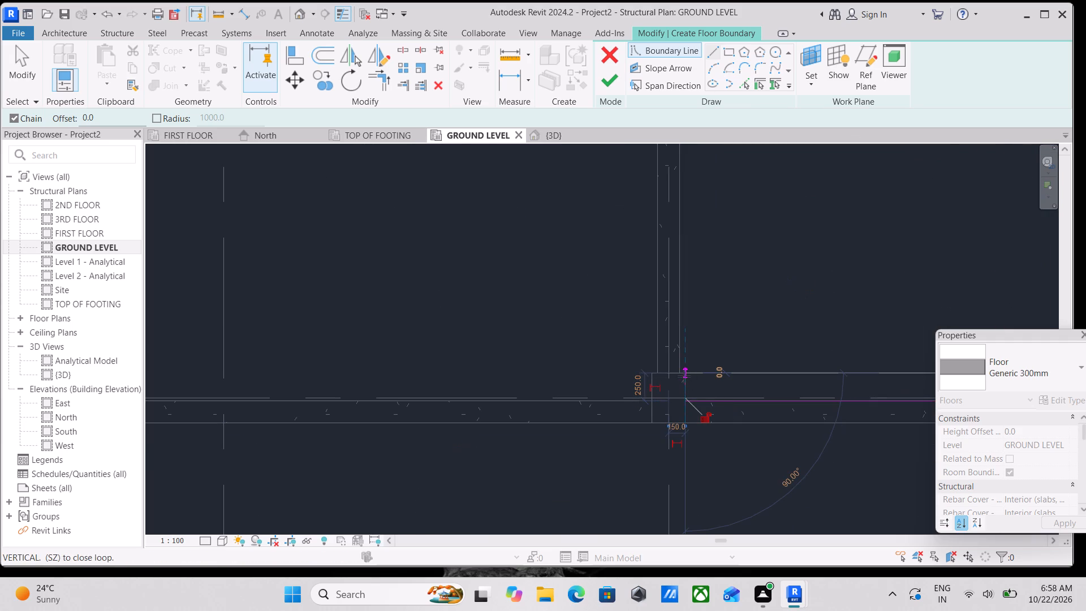
scroll(679, 375, "up", 4)
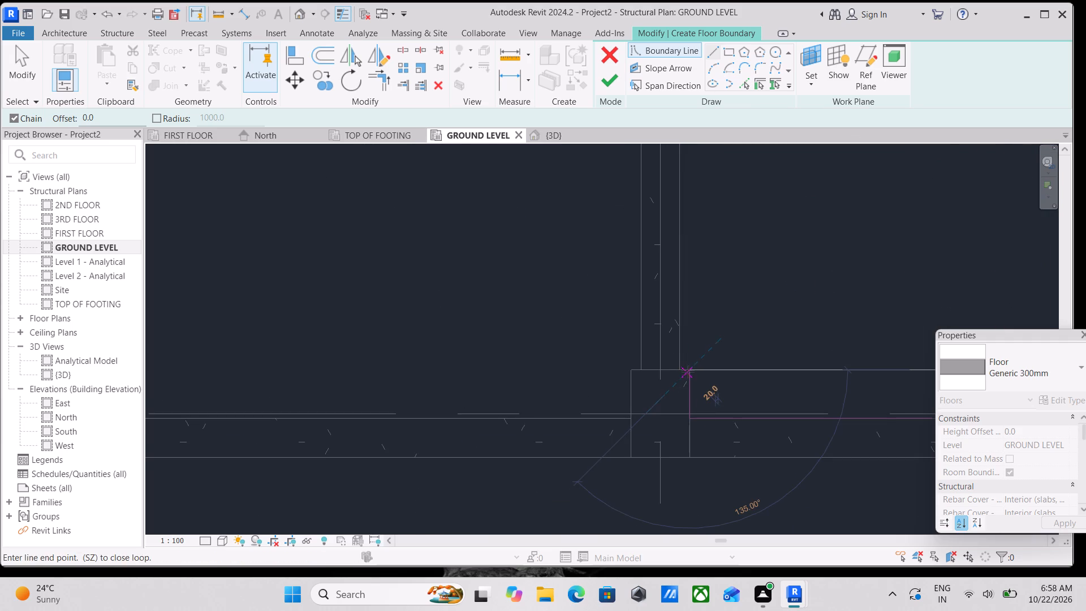
left_click(682, 368)
Draw the boundary 3050 mm up the bay-side edge of the grid 3 beam to the middle column's lower face.
scroll(682, 282, "down", 2)
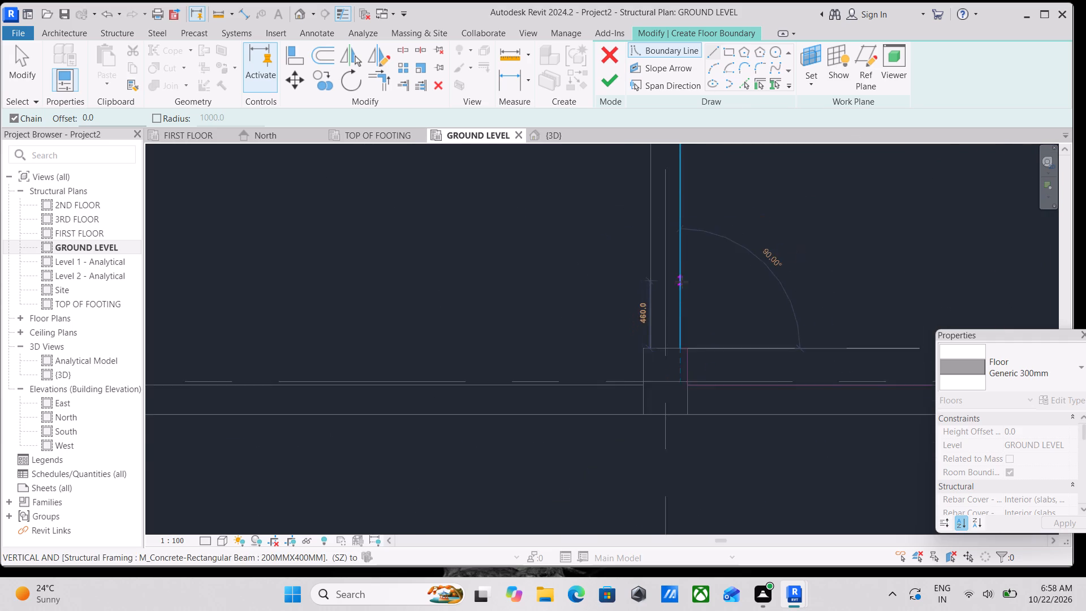
middle_click_drag(682, 282, 661, 370)
scroll(663, 275, "down", 2)
middle_click_drag(666, 285, 631, 426)
scroll(631, 249, "down", 1)
middle_click_drag(635, 265, 621, 322)
scroll(615, 248, "up", 3)
left_click(609, 271)
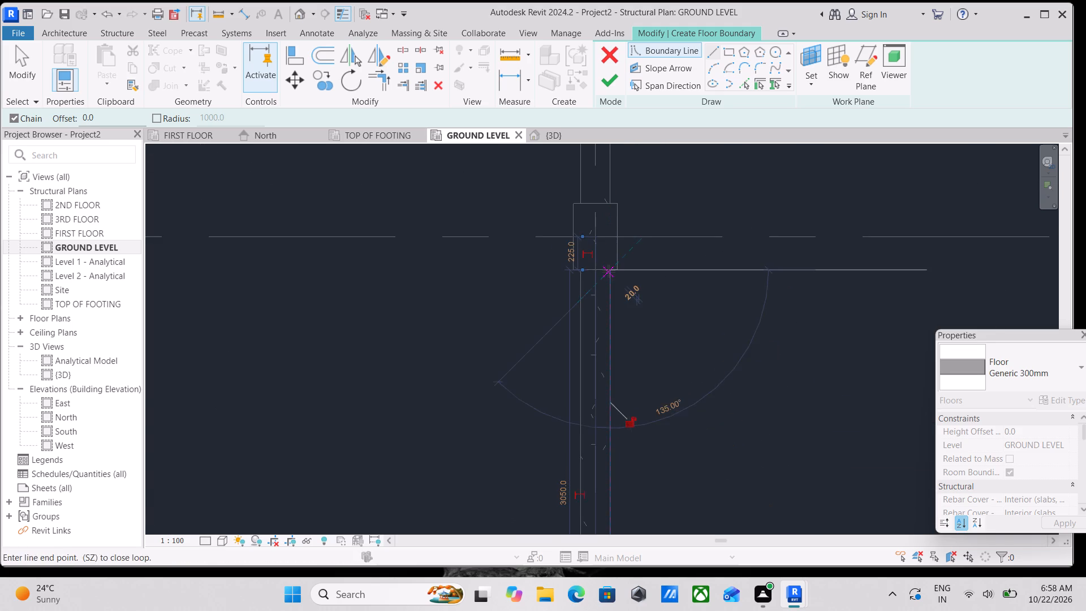
Trace the boundary around the bay side of the middle column on grid 3 with a notch 50 mm deep and 450 mm long.
left_click(619, 267)
left_click(618, 205)
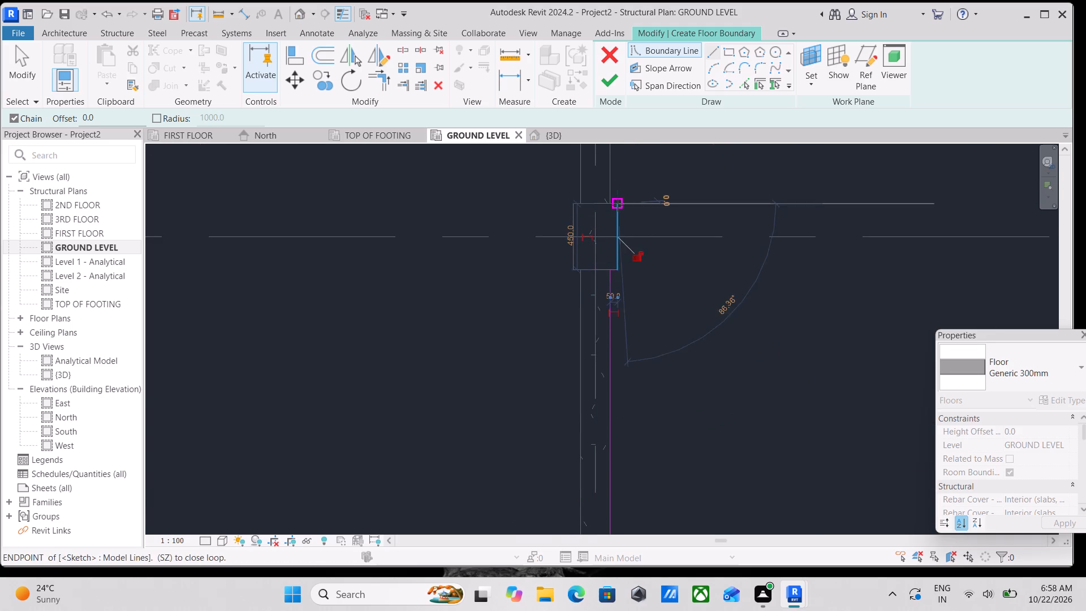
scroll(618, 205, "down", 3)
middle_click_drag(618, 205, 632, 333)
scroll(627, 265, "down", 1)
scroll(632, 333, "up", 1)
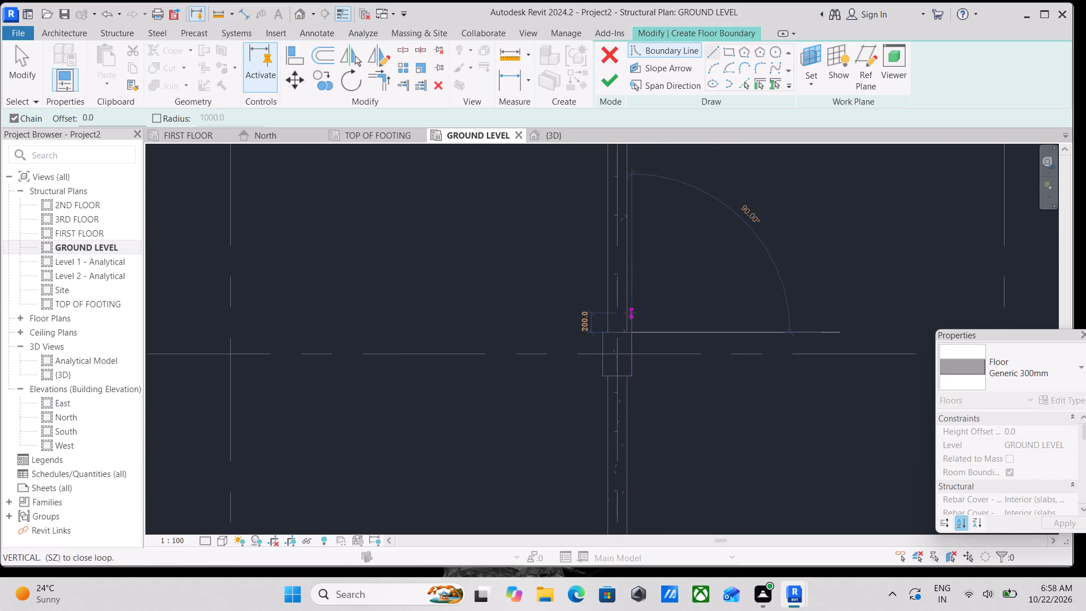
left_click(624, 335)
Continue the boundary up the grid 3 beam edge to the grid C column, close the outline at that column's corner and end the line command.
scroll(637, 242, "down", 1)
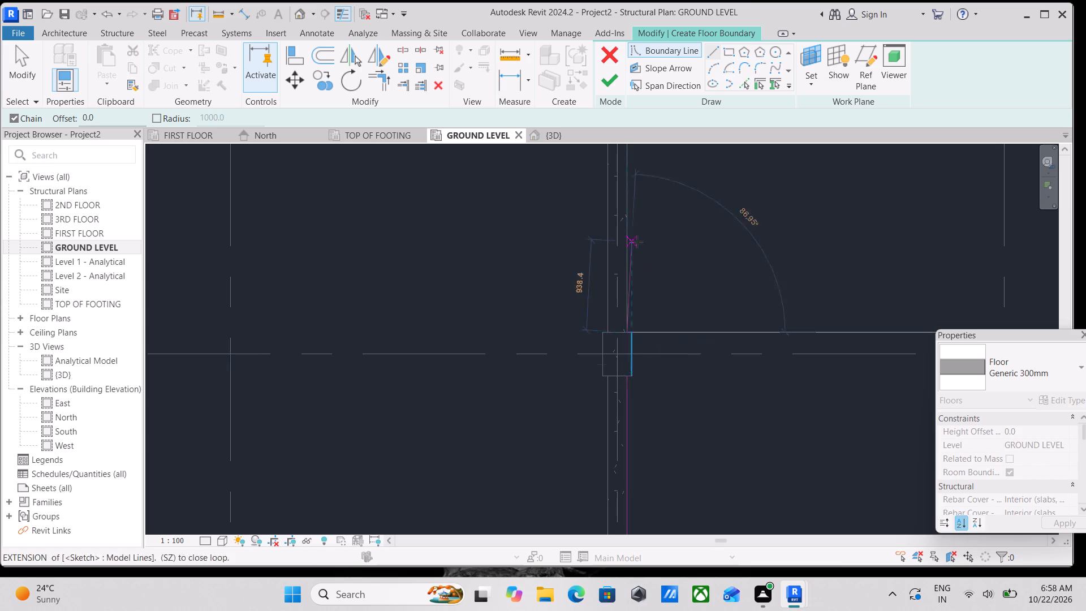
scroll(637, 242, "down", 1)
middle_click_drag(636, 242, 615, 408)
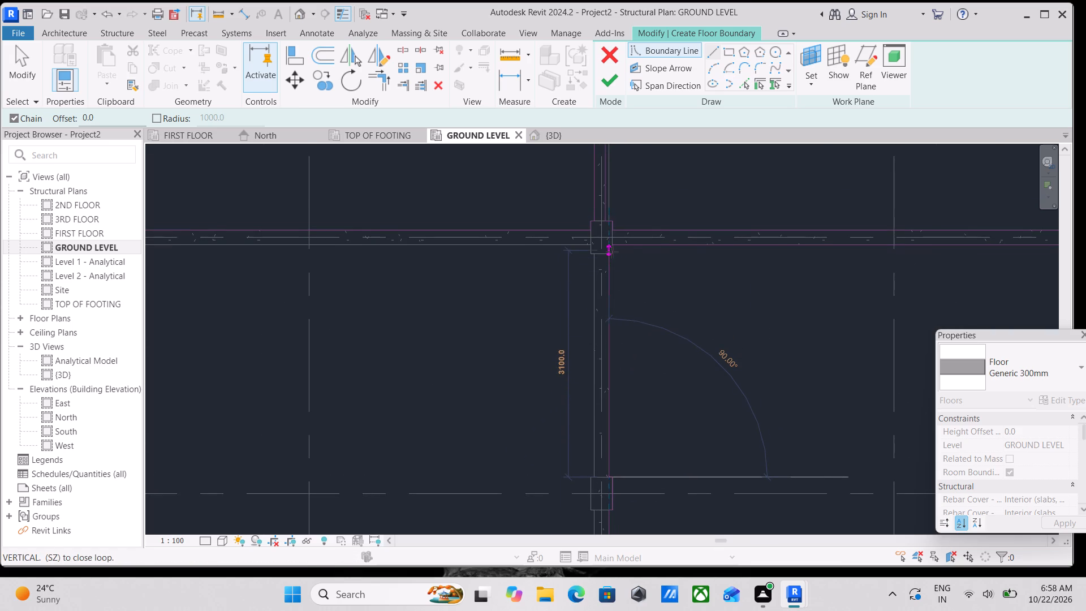
scroll(612, 252, "up", 7)
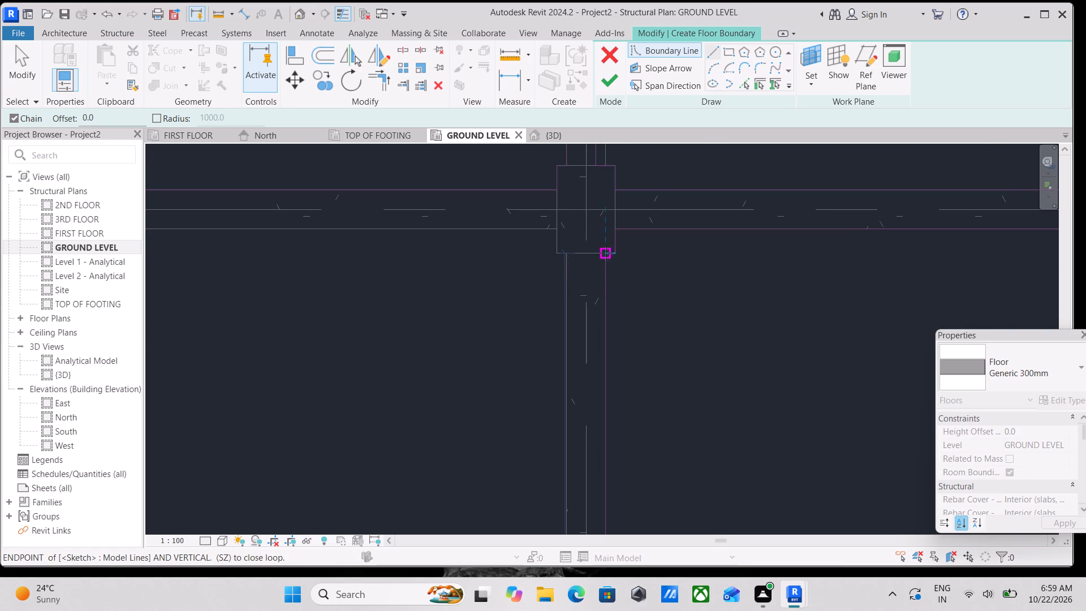
left_click(606, 256)
scroll(608, 260, "up", 3)
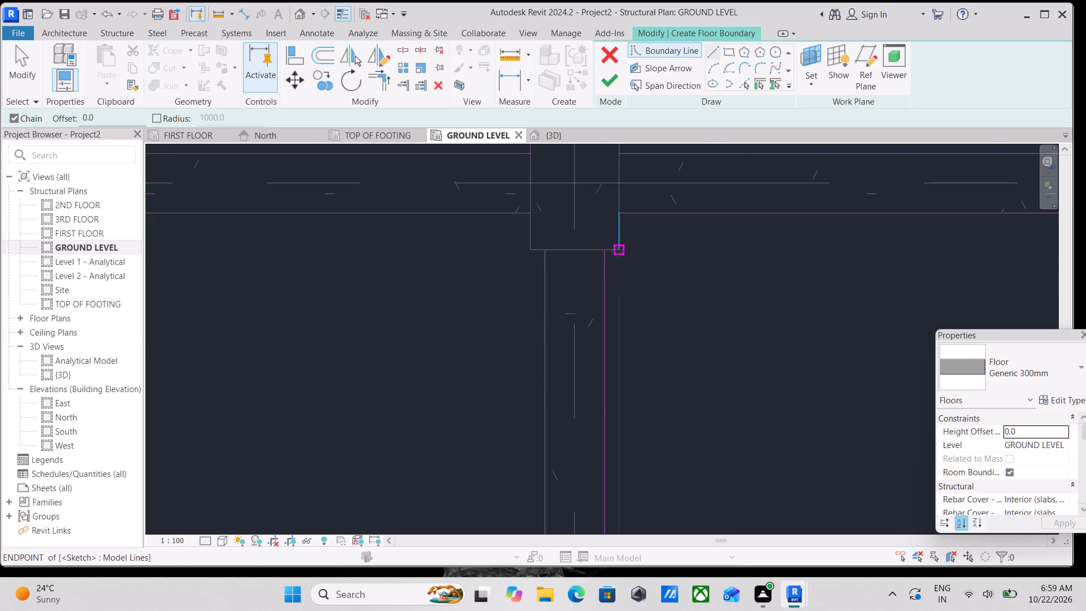
left_click(618, 251)
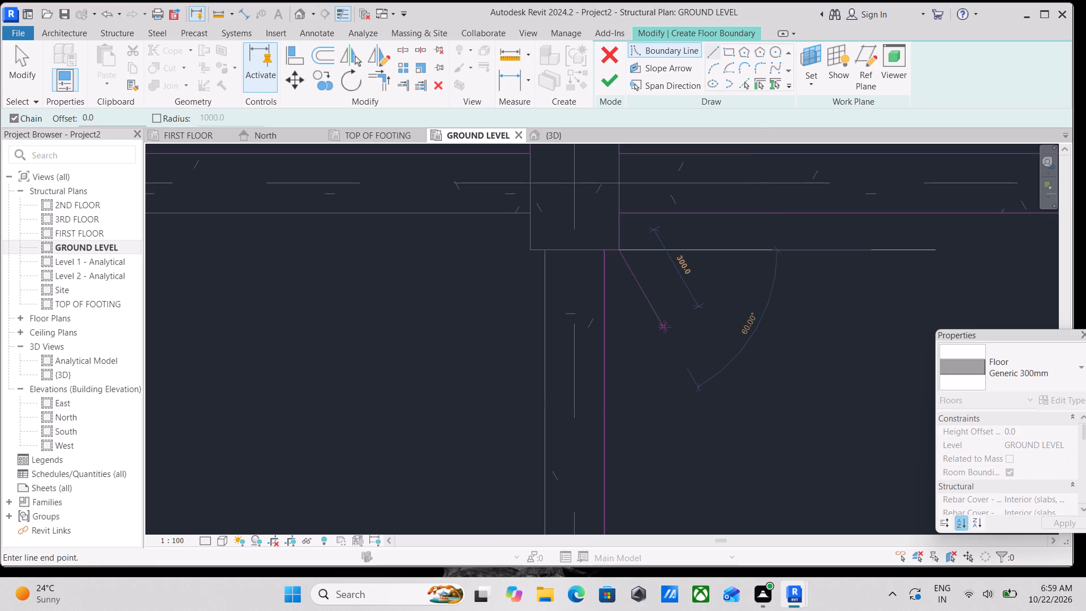
key("Escape")
scroll(665, 326, "down", 16)
scroll(672, 324, "down", 6)
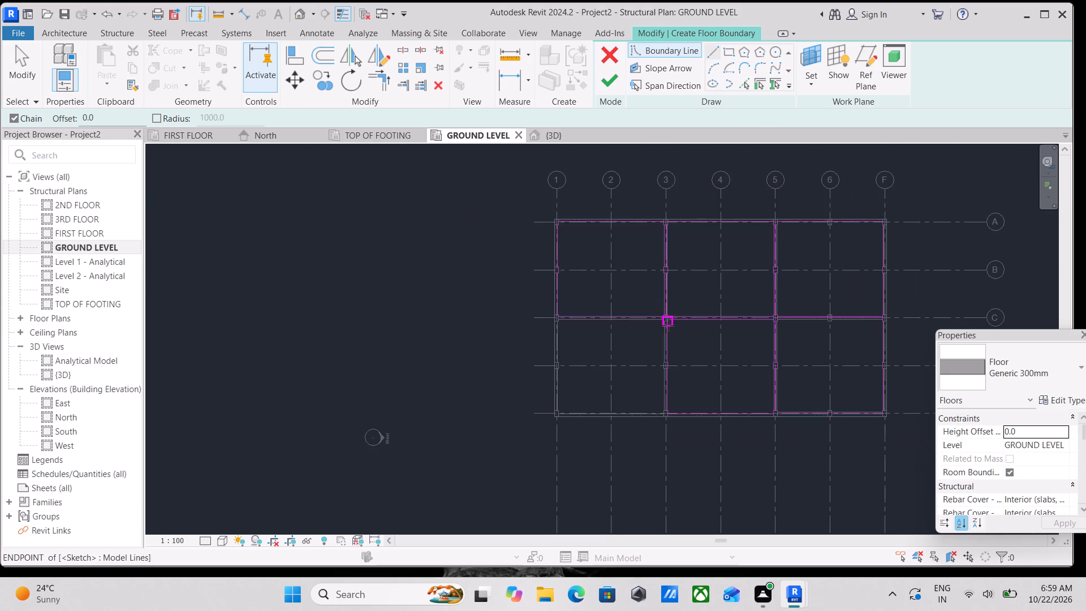
key("Escape")
Start the outline of the lower bay between grids 1 and 3 along the bottom beam's upper edge, from the grid 1 column to the grid 3 column.
scroll(703, 348, "up", 3)
scroll(511, 321, "up", 2)
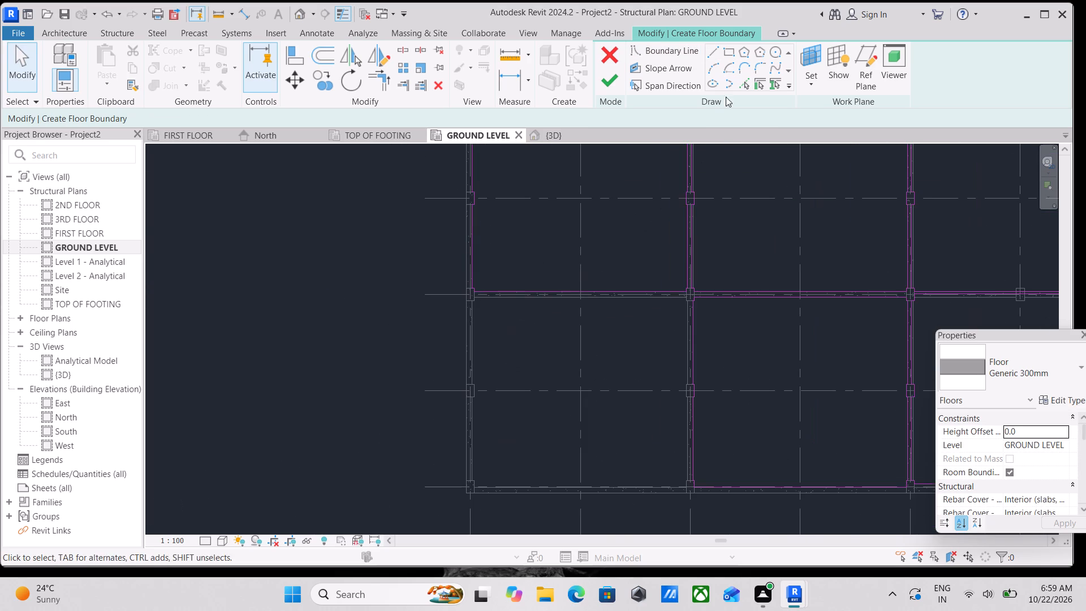
left_click(718, 54)
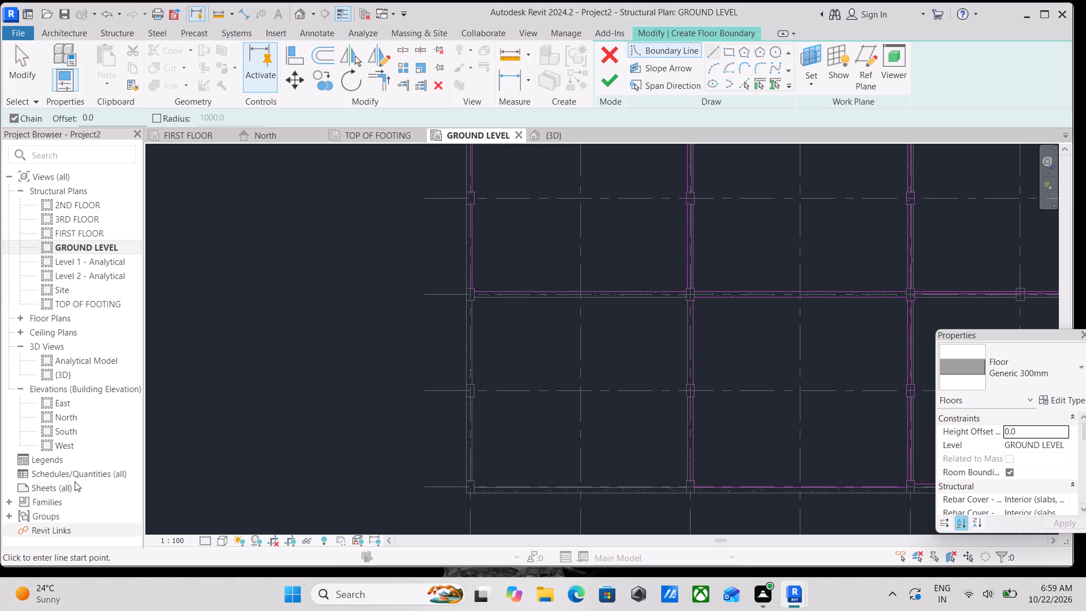
scroll(72, 489, "up", 1)
scroll(449, 479, "up", 4)
scroll(502, 490, "up", 10)
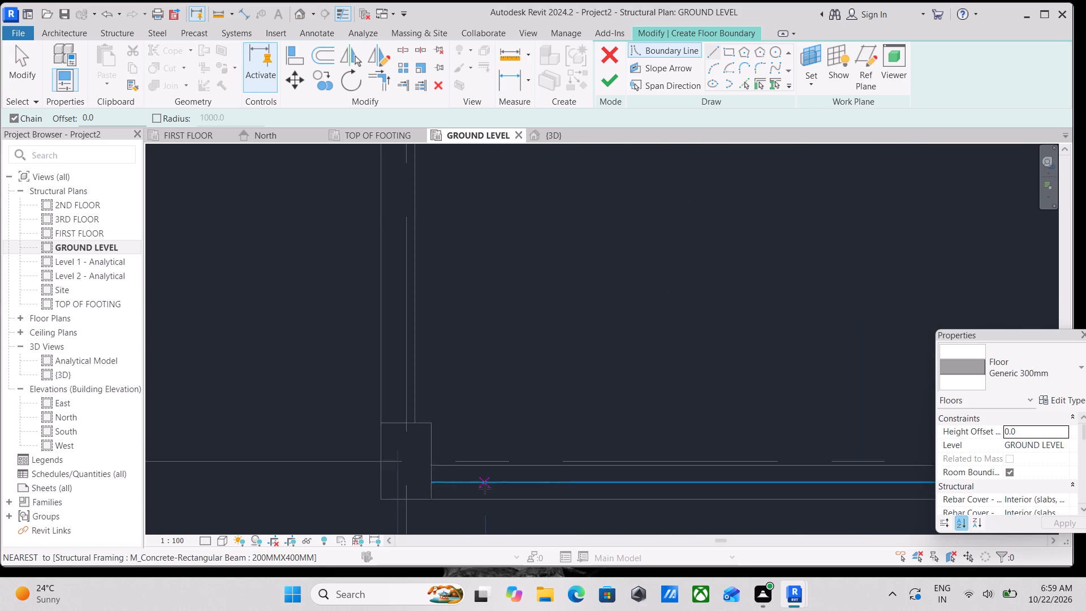
scroll(485, 488, "up", 2)
scroll(426, 457, "up", 1)
left_click(402, 452)
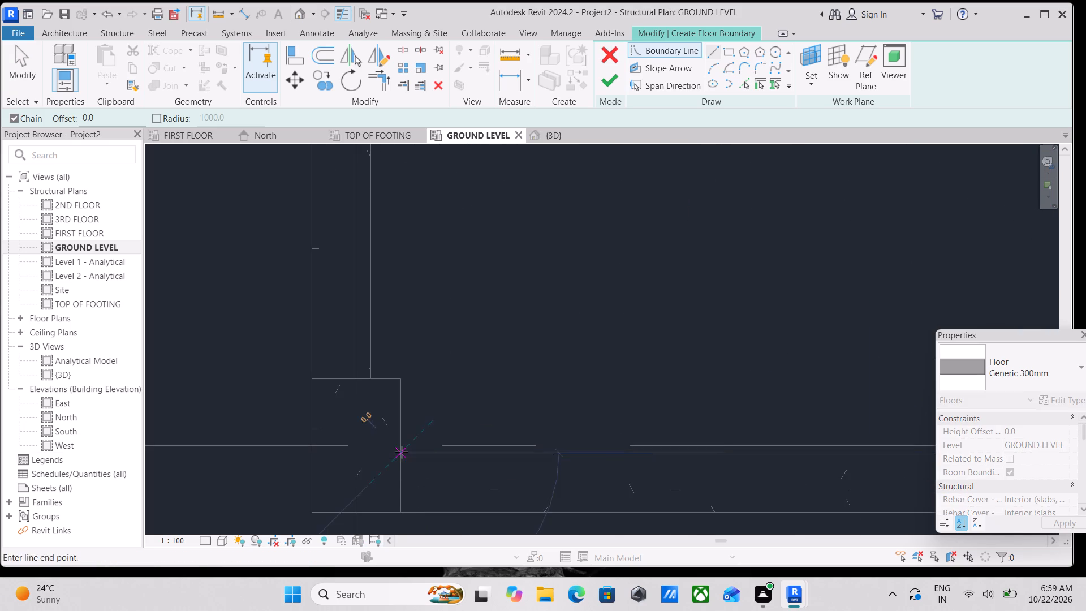
scroll(649, 432, "down", 1)
middle_click_drag(649, 432, 361, 442)
scroll(570, 459, "down", 3)
middle_click_drag(563, 459, 273, 460)
scroll(627, 464, "down", 2)
middle_click_drag(612, 464, 140, 477)
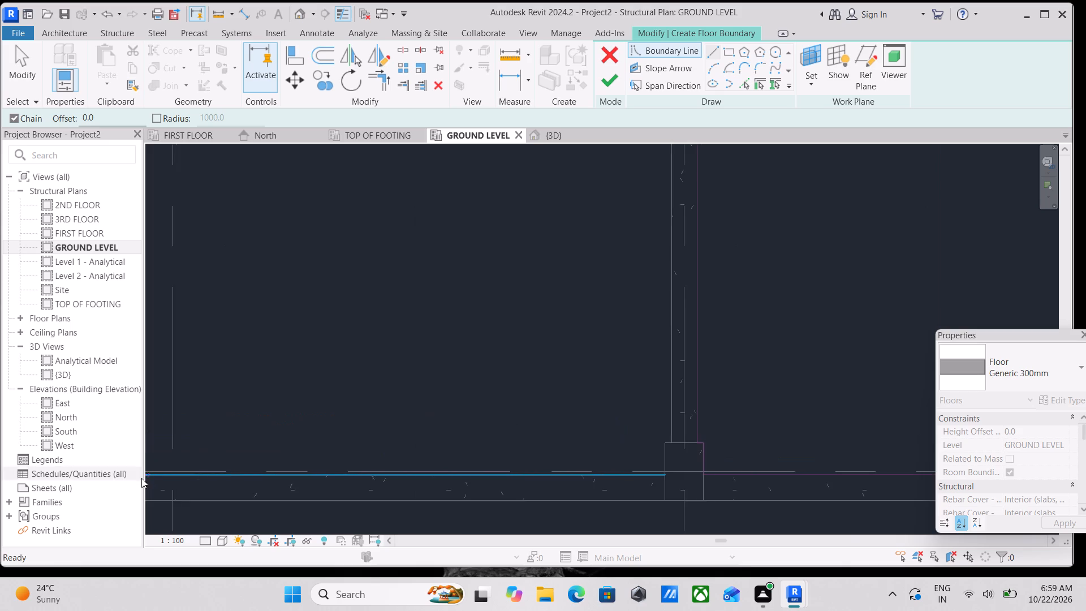
scroll(374, 472, "down", 3)
middle_click_drag(363, 472, 315, 473)
scroll(450, 467, "up", 3)
scroll(531, 471, "up", 3)
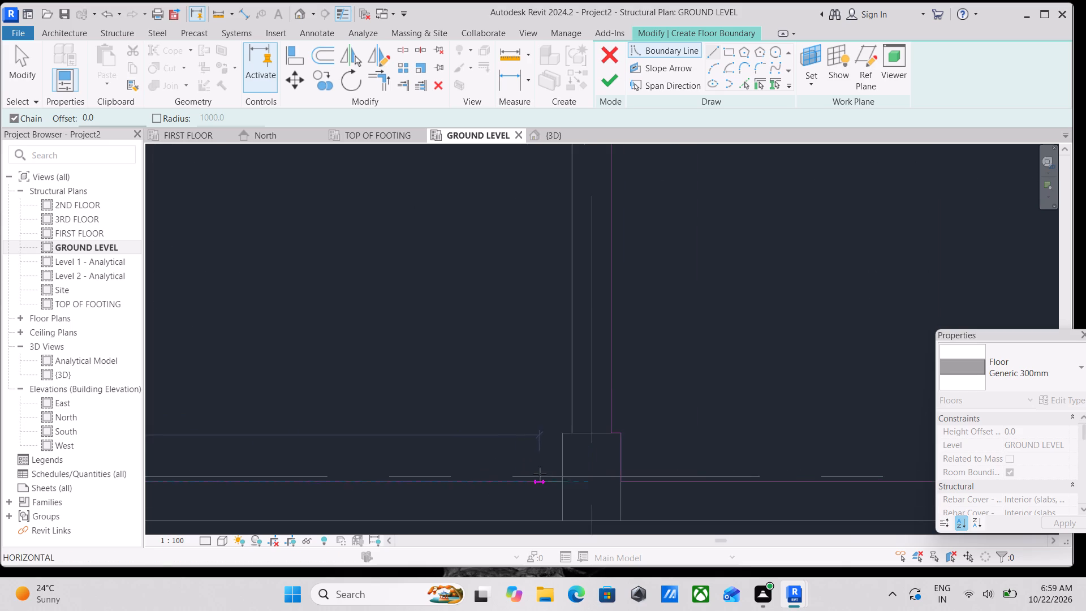
left_click(559, 480)
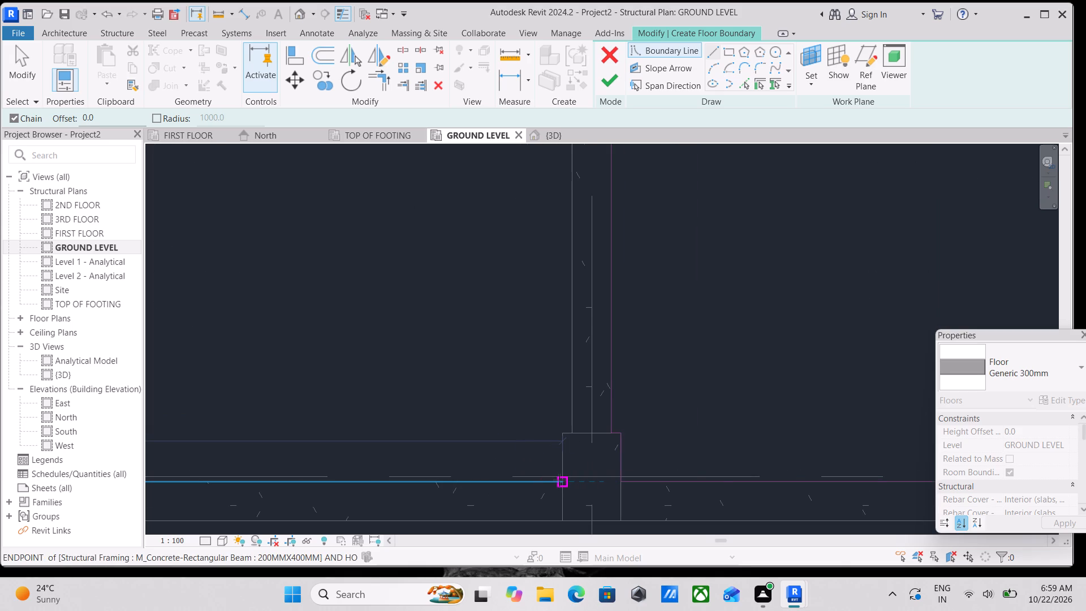
Notch 250 mm up and 50 mm across around the bottom grid 3 column, and continue up the beam edge to the middle column.
scroll(560, 435, "up", 4)
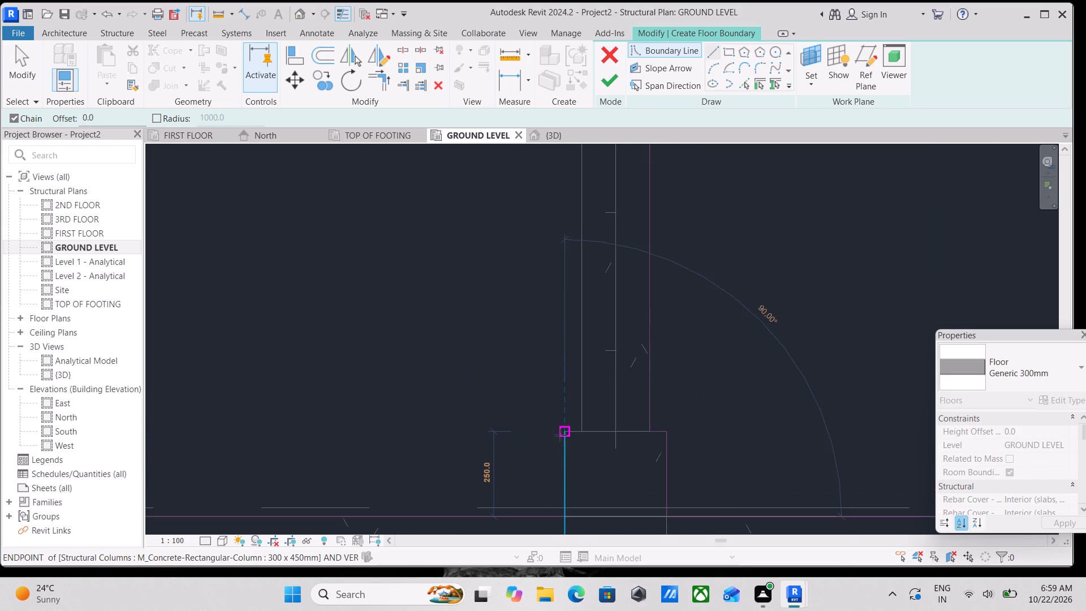
left_click(565, 432)
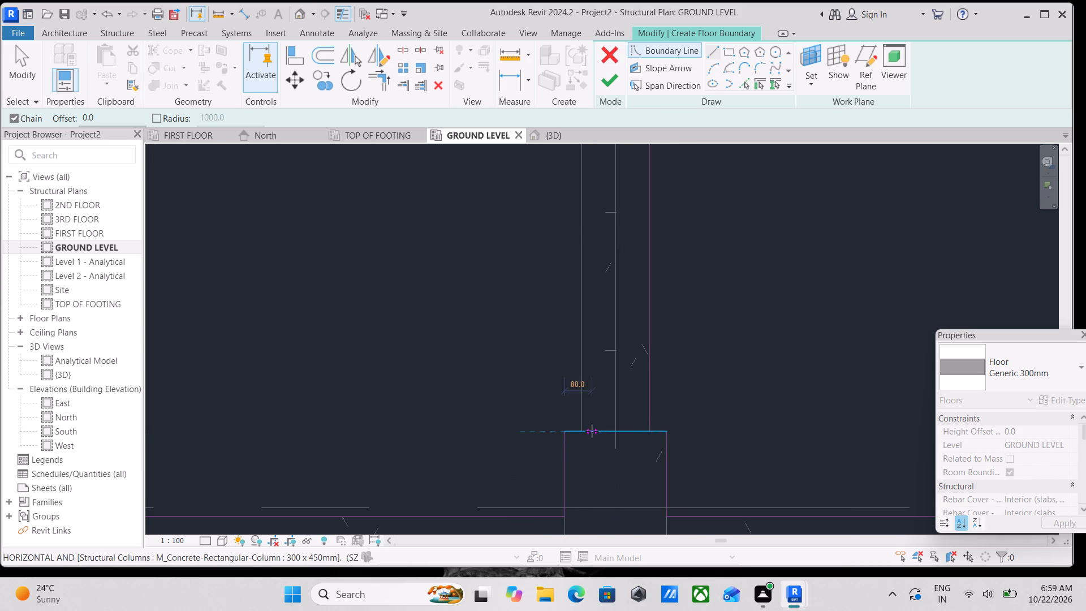
left_click(581, 431)
scroll(581, 410, "down", 2)
middle_click_drag(581, 410, 577, 506)
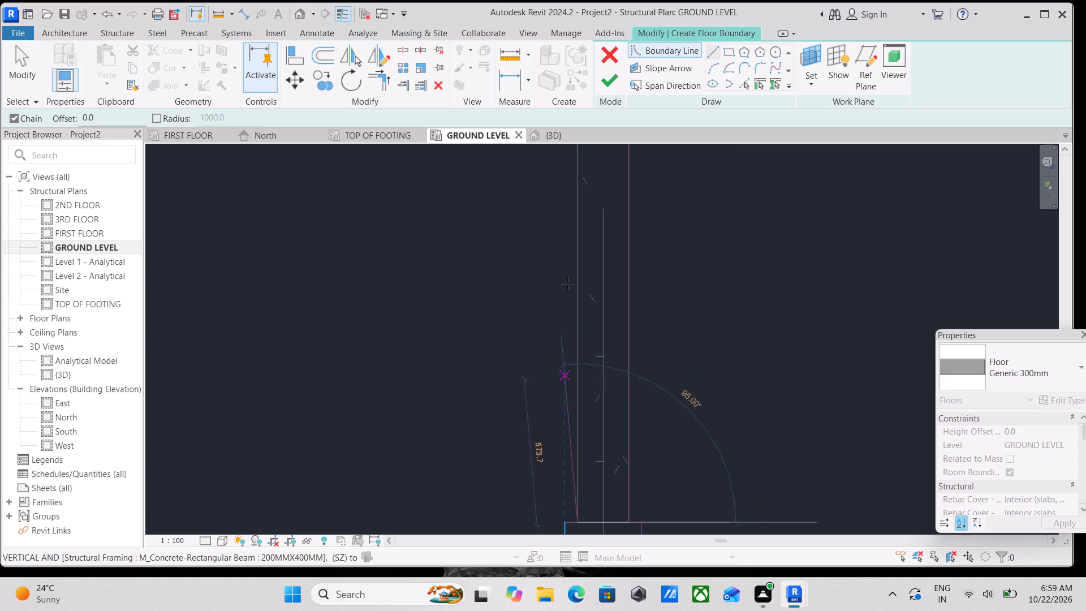
scroll(568, 270, "down", 3)
middle_click_drag(568, 270, 593, 431)
scroll(606, 316, "down", 3)
middle_click_drag(607, 337, 629, 528)
scroll(626, 527, "up", 1)
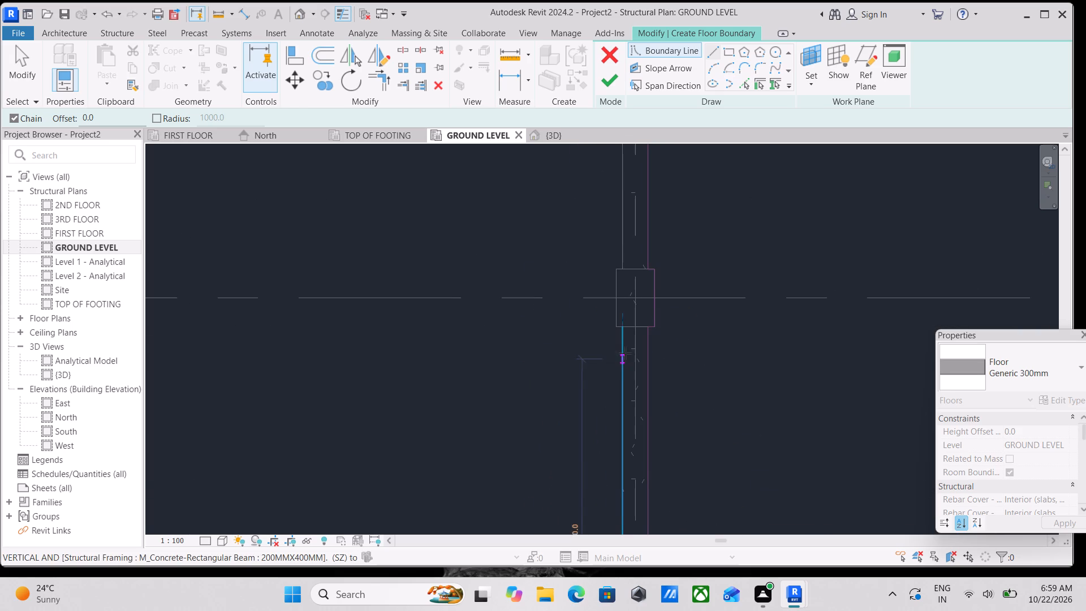
left_click(626, 328)
Trace the boundary around the grid 1 side of the middle column on grid 3 with a notch 50 mm deep and 450 mm long.
scroll(626, 328, "up", 4)
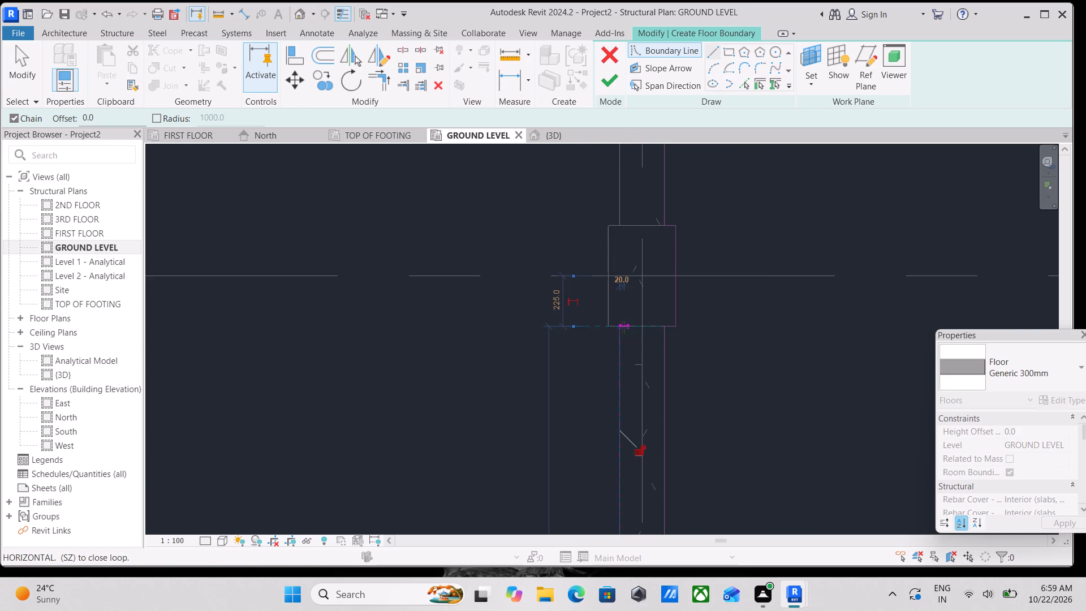
left_click(610, 325)
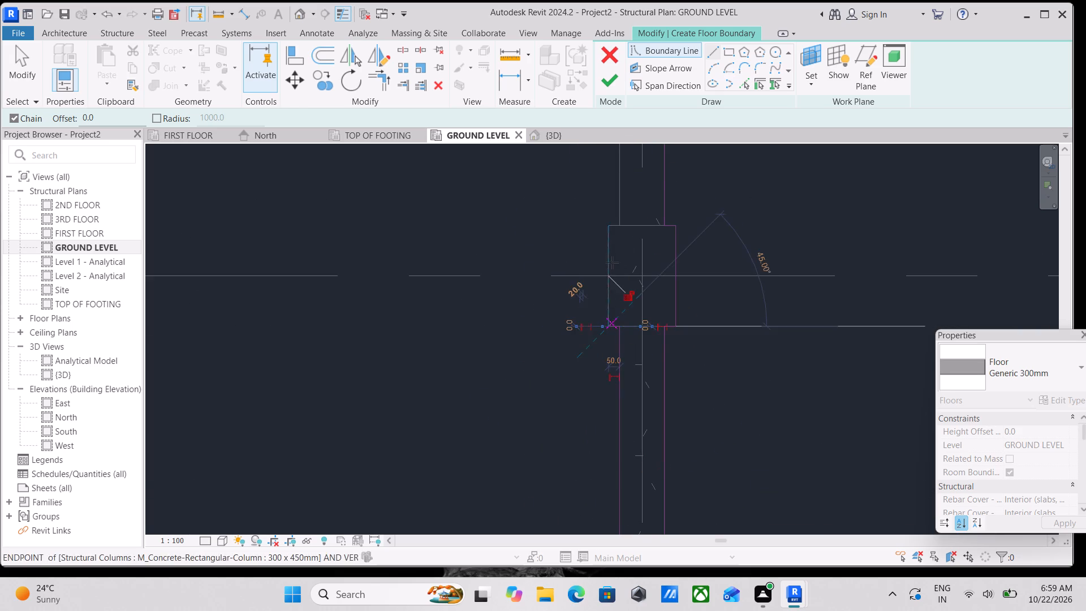
middle_click_drag(611, 263, 610, 350)
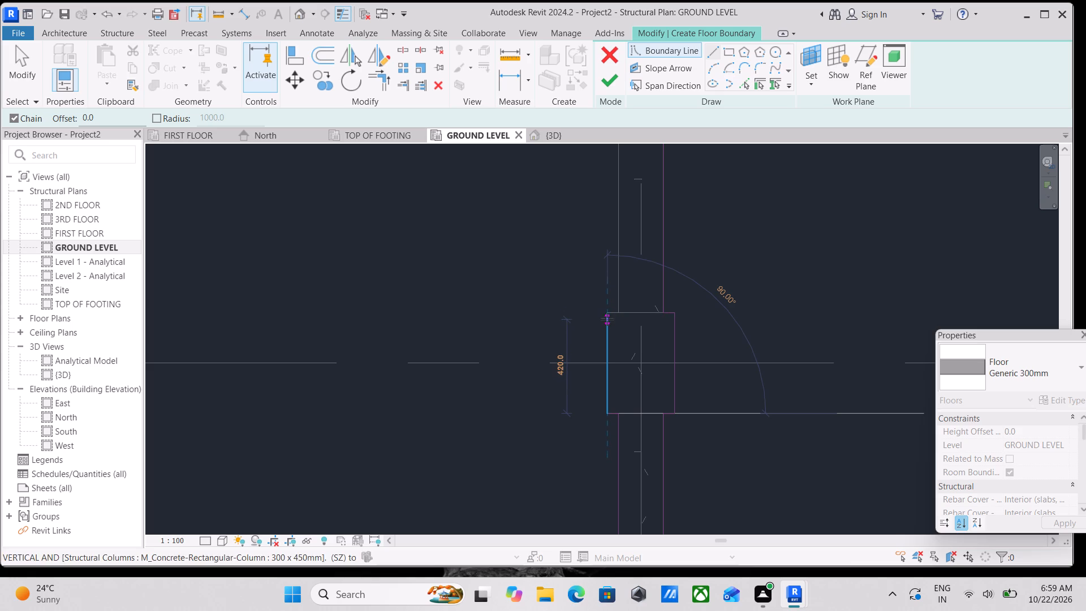
left_click(609, 314)
scroll(609, 313, "up", 4)
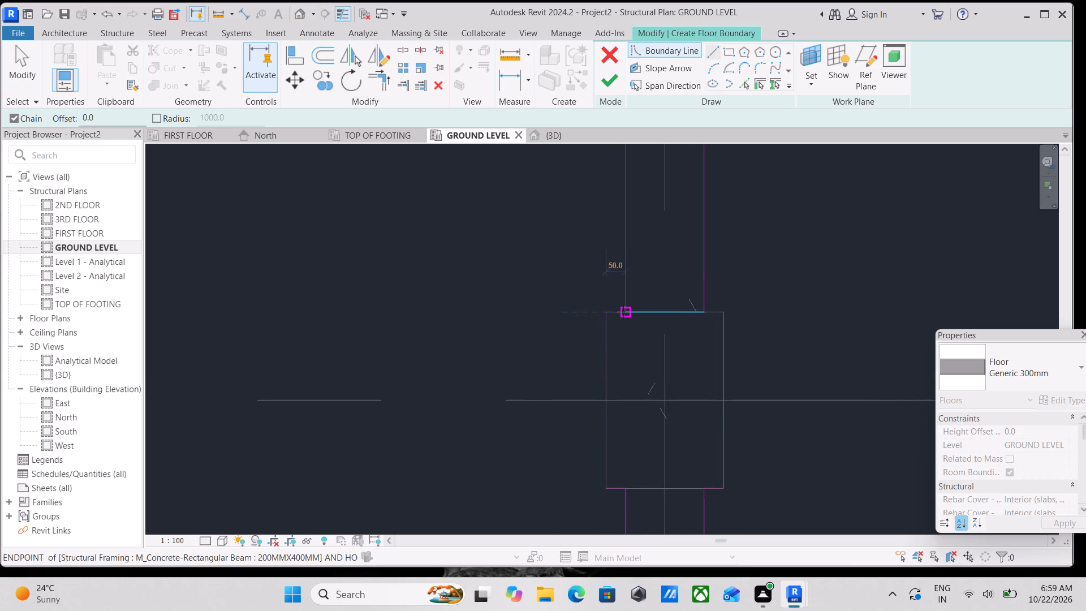
left_click(624, 311)
Continue the boundary up the grid 3 beam edge to the grid C column and notch around its corner, 125 mm up to the beam's lower edge.
scroll(637, 287, "down", 2)
middle_click_drag(637, 287, 641, 470)
scroll(634, 201, "down", 4)
middle_click_drag(641, 237, 650, 292)
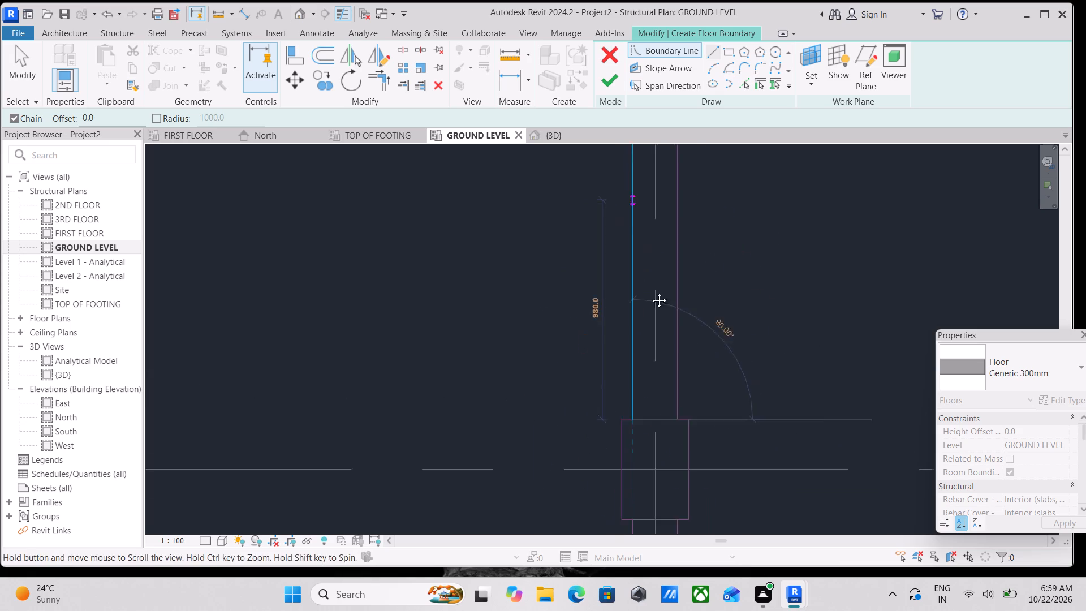
middle_click_drag(650, 292, 656, 365)
scroll(644, 308, "down", 5)
middle_click_drag(637, 335, 636, 492)
scroll(636, 492, "up", 1)
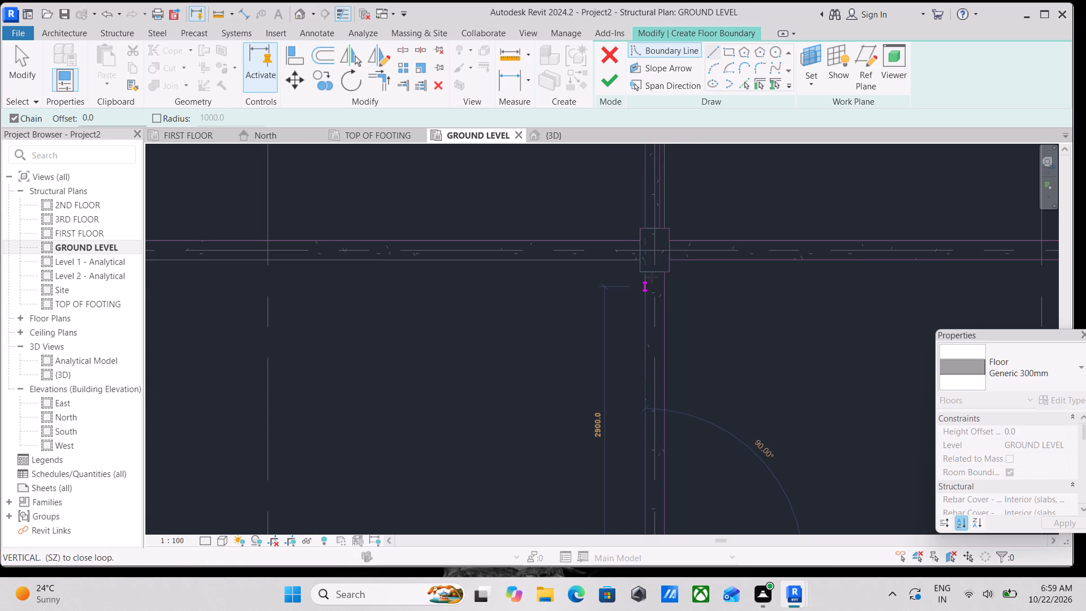
scroll(652, 274, "up", 5)
left_click(644, 274)
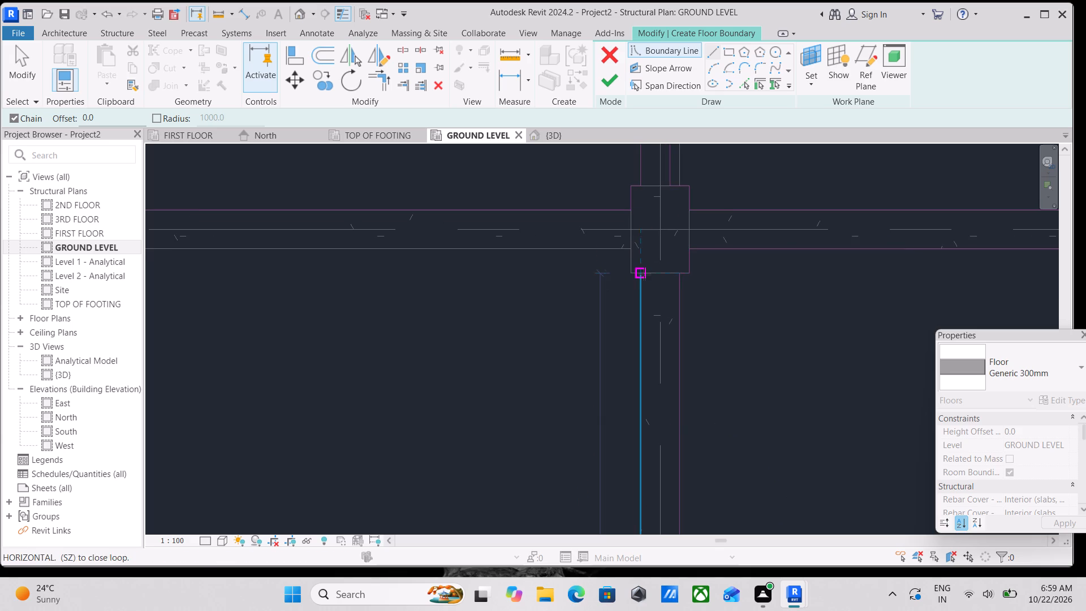
left_click(633, 274)
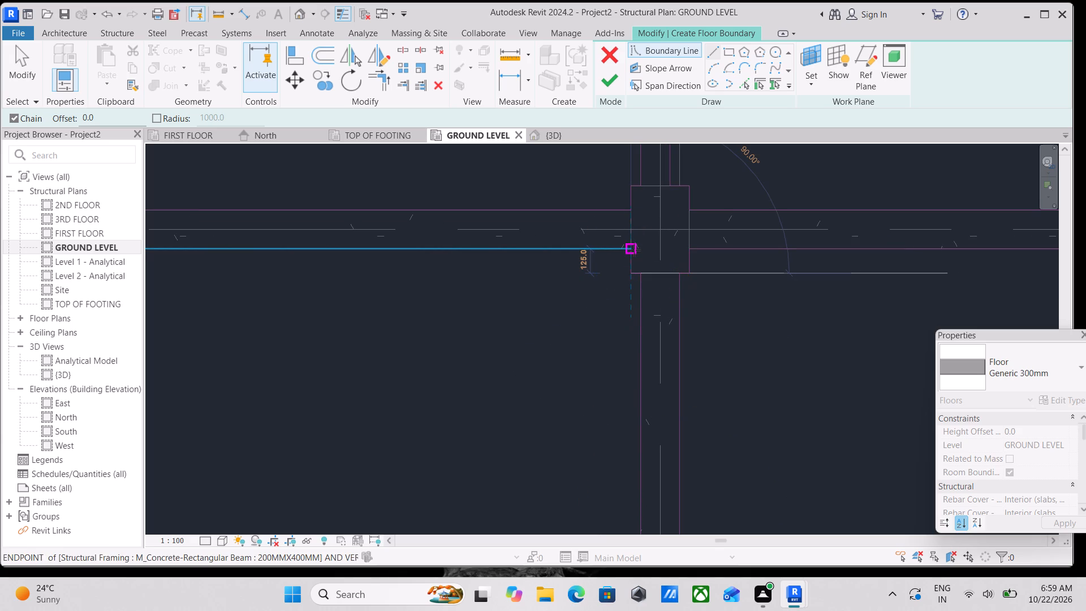
left_click(634, 250)
Draw the boundary 7700 mm along the grid C beam's lower edge to the grid 1 column and notch around its lower corner.
scroll(474, 257, "down", 2)
middle_click_drag(474, 257, 742, 321)
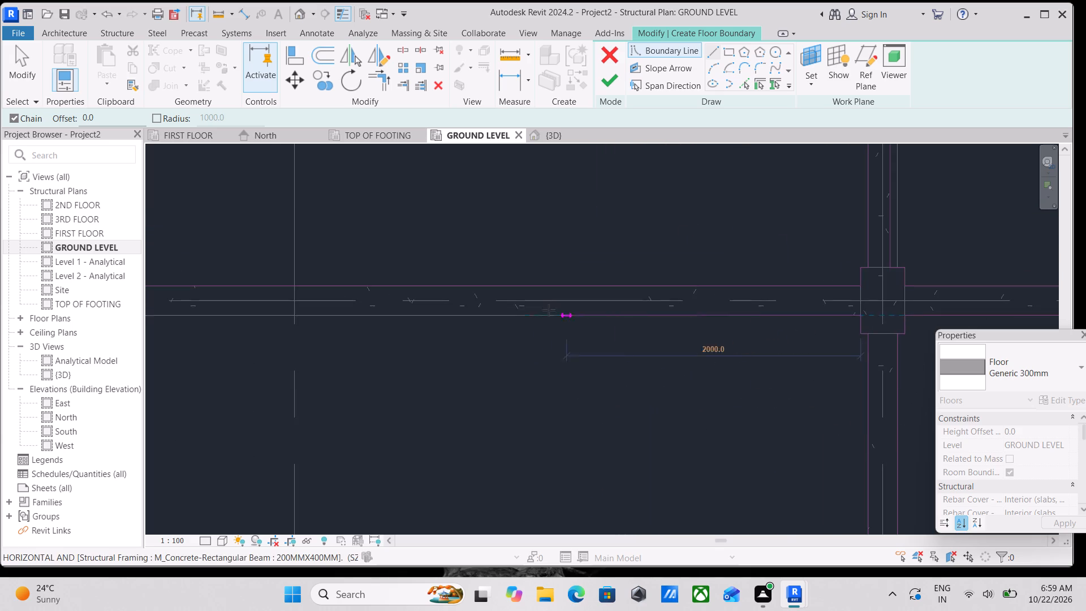
scroll(550, 310, "down", 4)
middle_click_drag(547, 310, 820, 299)
scroll(434, 309, "down", 4)
middle_click_drag(434, 309, 527, 307)
scroll(482, 305, "up", 6)
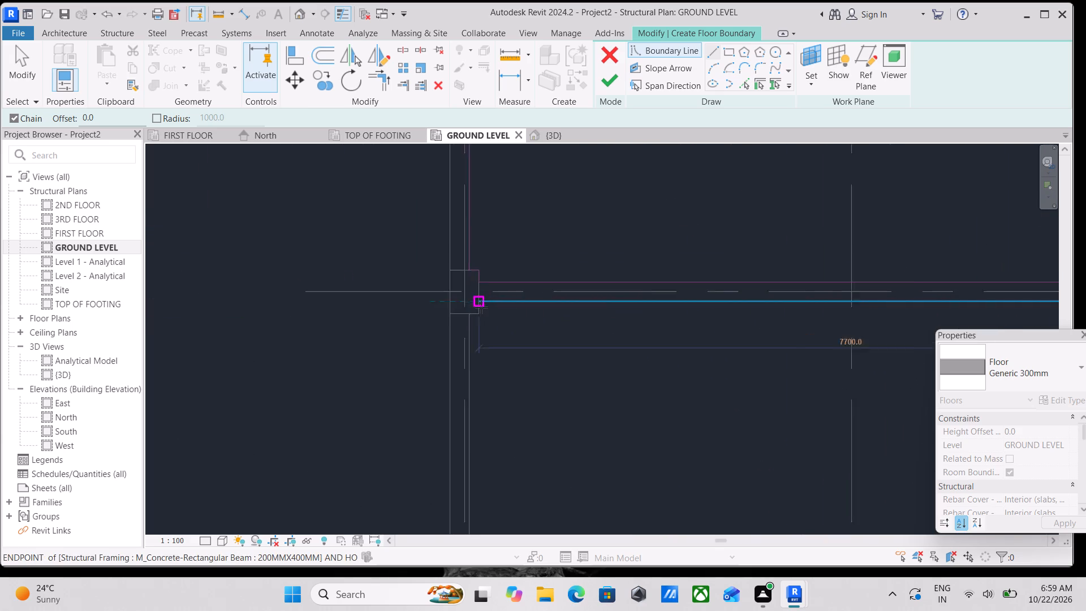
scroll(481, 307, "up", 1)
left_click(479, 304)
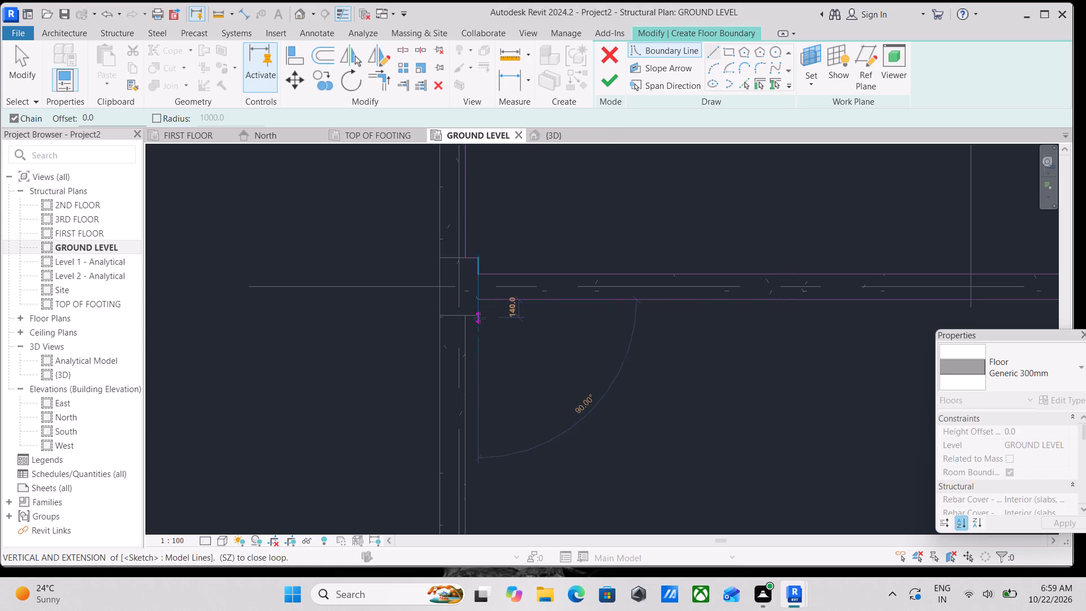
scroll(479, 318, "up", 4)
left_click(482, 313)
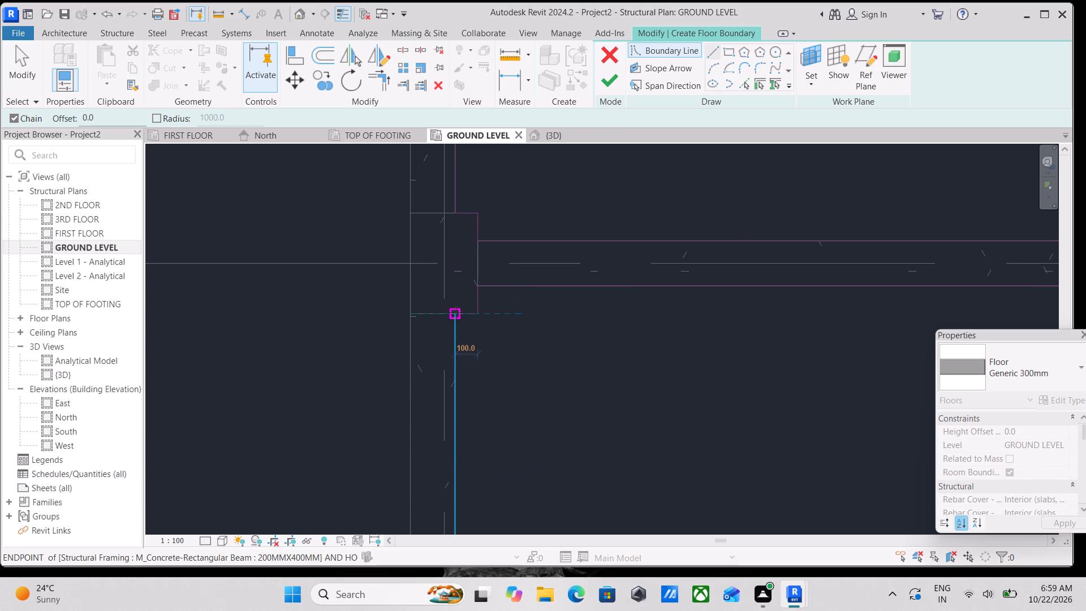
left_click(456, 312)
Draw the boundary down the bay-side edge of the grid 1 beam to the upper face of the middle column.
scroll(460, 382, "down", 4)
middle_click_drag(460, 382, 442, 258)
scroll(441, 302, "down", 1)
scroll(458, 406, "down", 4)
middle_click_drag(451, 405, 404, 217)
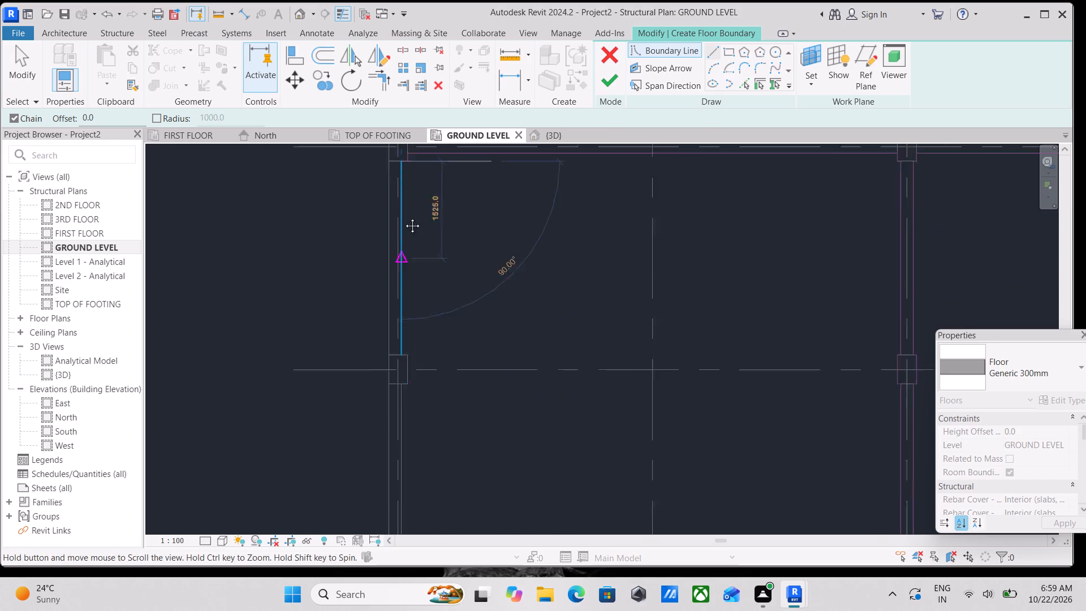
middle_click_drag(404, 217, 404, 182)
scroll(402, 269, "down", 3)
scroll(402, 269, "up", 8)
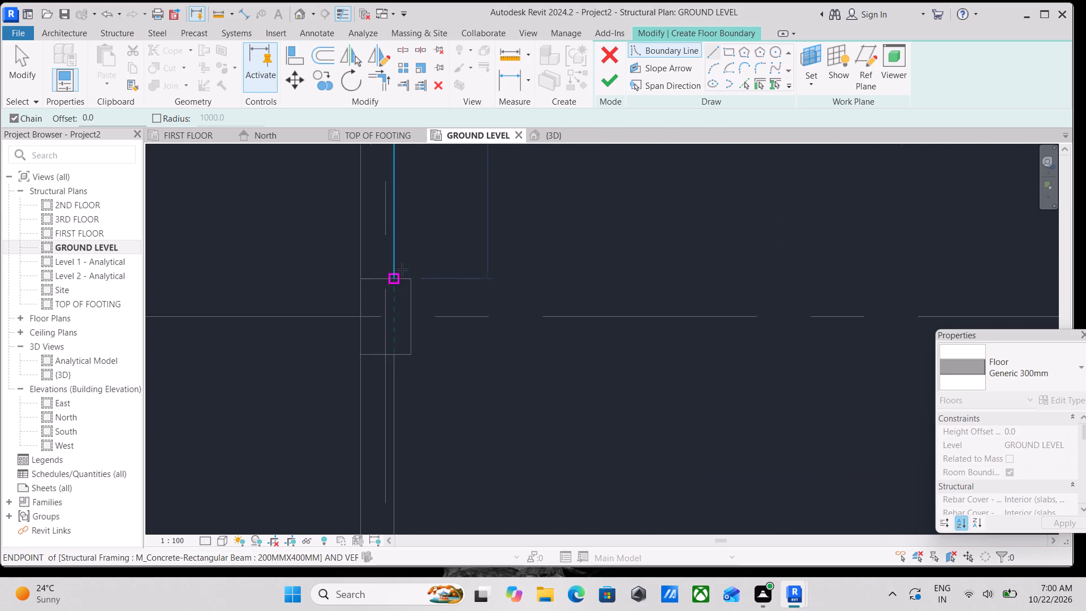
scroll(402, 269, "up", 5)
left_click(390, 279)
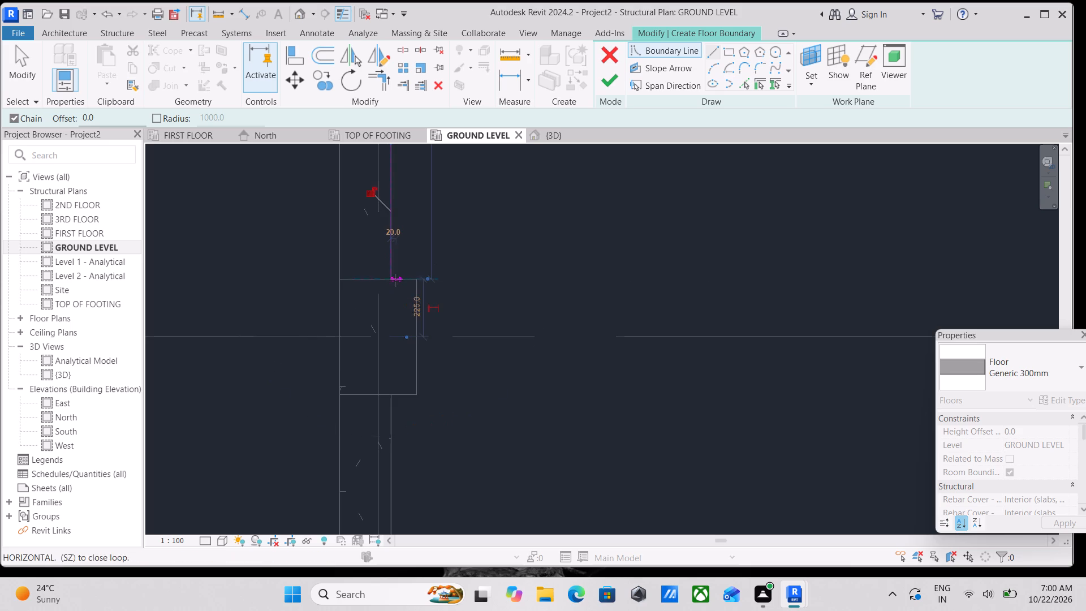
Trace the boundary around the bay side of the middle column on grid 1 with a notch 100 mm deep and 450 mm long.
left_click(415, 280)
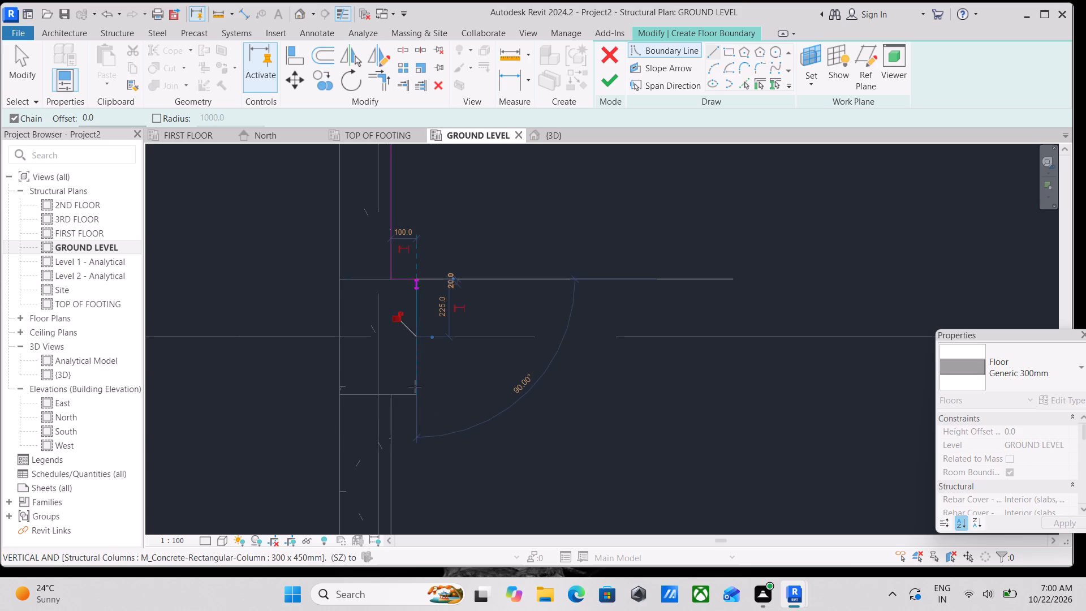
left_click(415, 395)
scroll(383, 392, "down", 4)
middle_click_drag(383, 392, 373, 268)
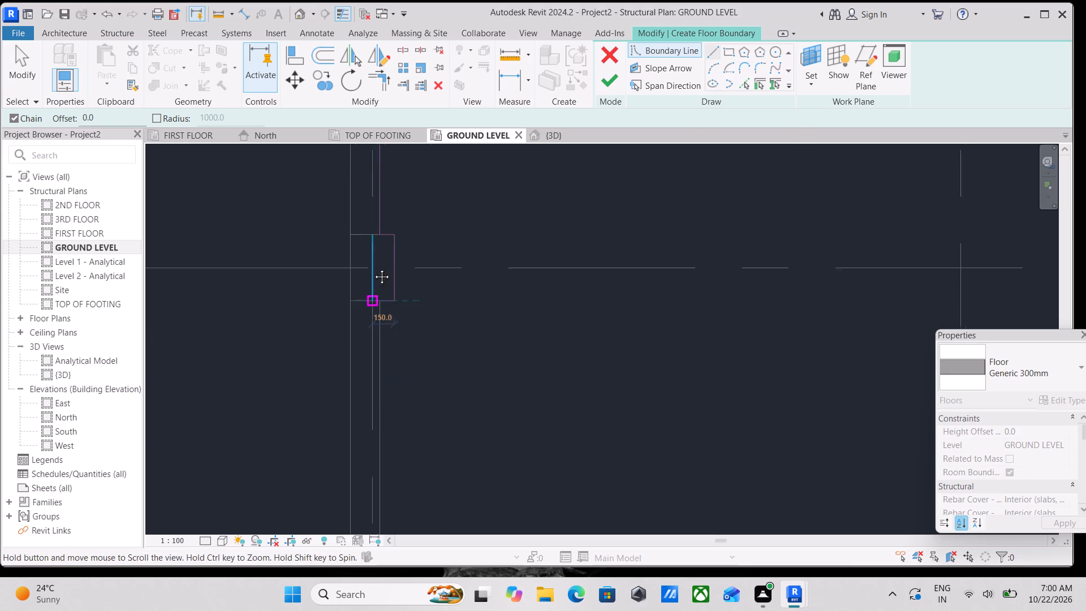
middle_click_drag(373, 268, 379, 239)
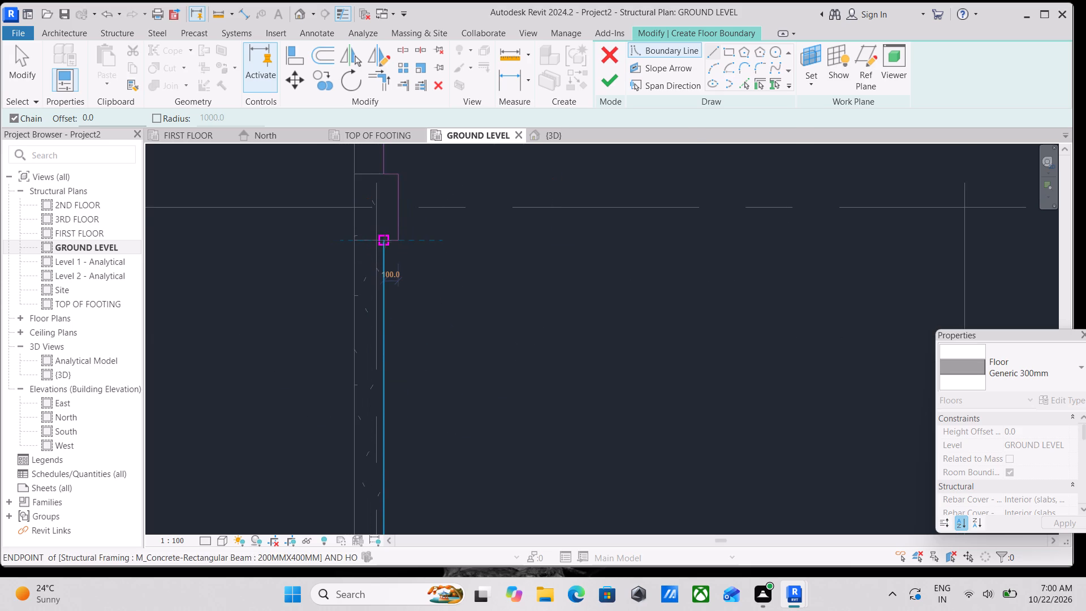
left_click(385, 241)
Draw the boundary down the grid 1 beam edge to the lower corner column and close the loop around it, 100 mm across and 250 mm down.
scroll(370, 342, "down", 4)
middle_click_drag(370, 342, 372, 231)
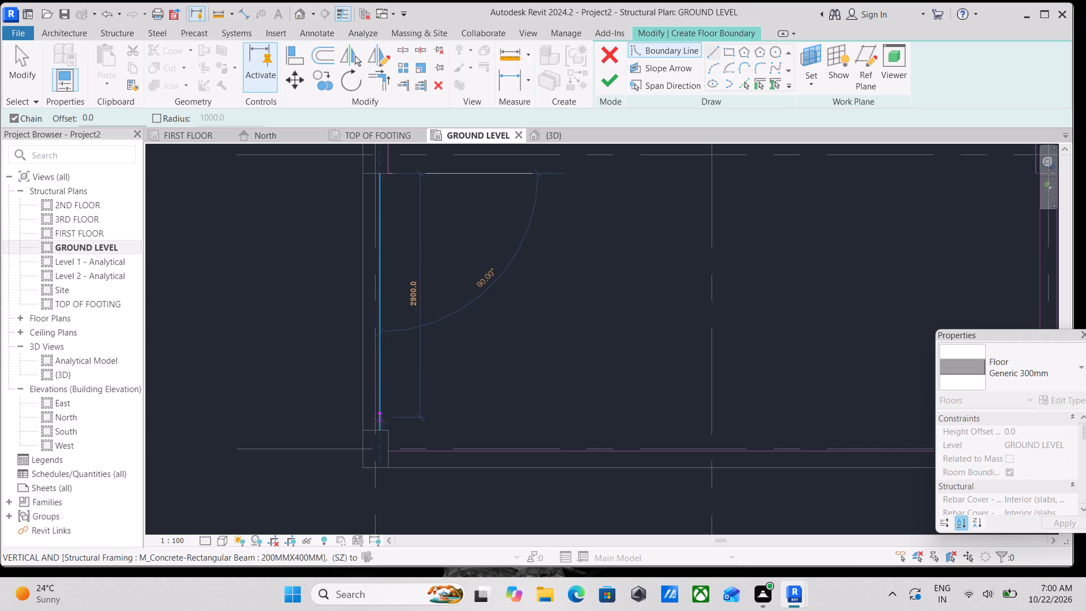
scroll(380, 425, "up", 3)
left_click(381, 429)
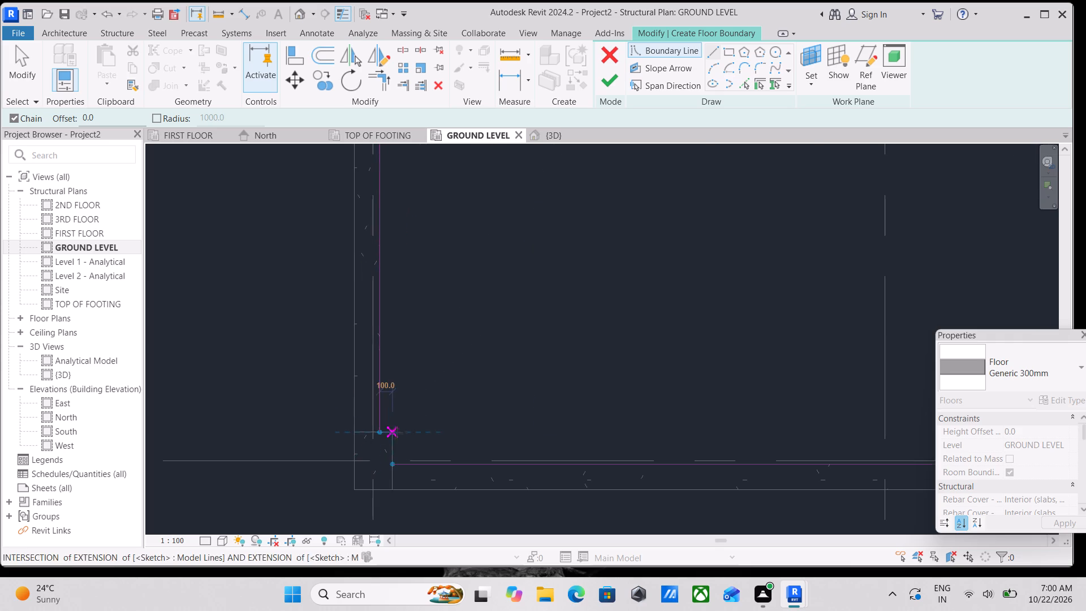
scroll(399, 439, "up", 3)
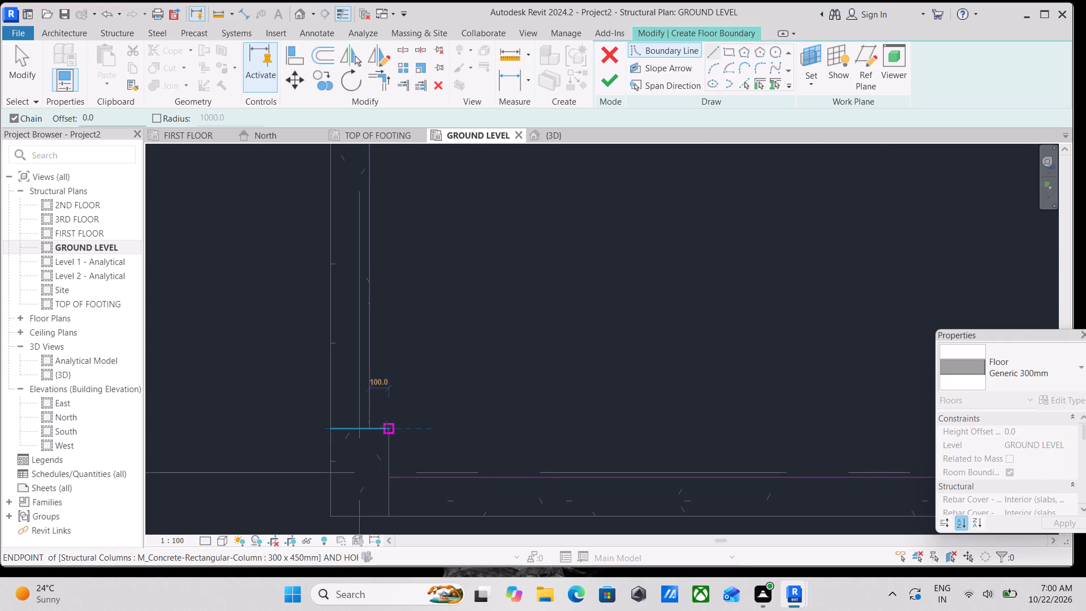
left_click(389, 429)
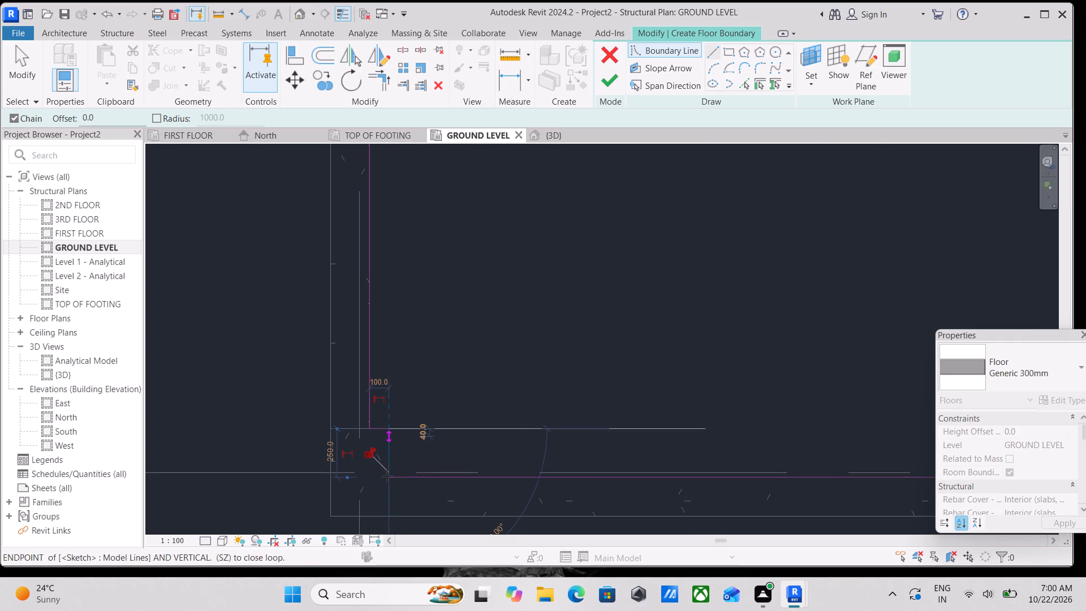
left_click(388, 476)
key("Escape")
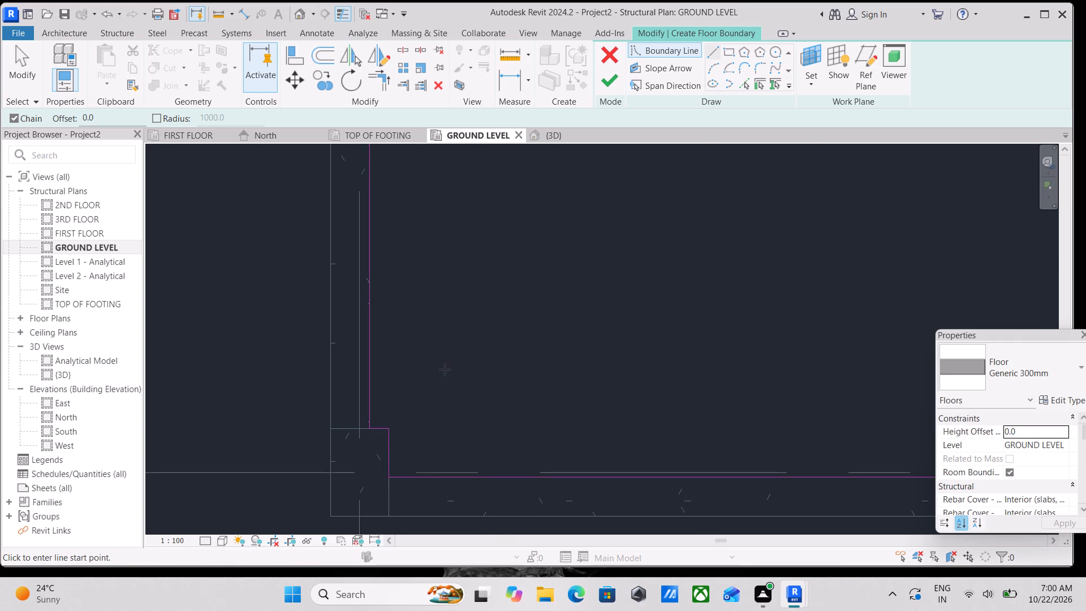
Finish the ground-level floor boundary sketch to create the slab, and deselect it.
scroll(458, 368, "down", 11)
scroll(578, 319, "down", 4)
middle_click_drag(579, 320, 508, 527)
scroll(508, 527, "up", 1)
scroll(499, 319, "down", 1)
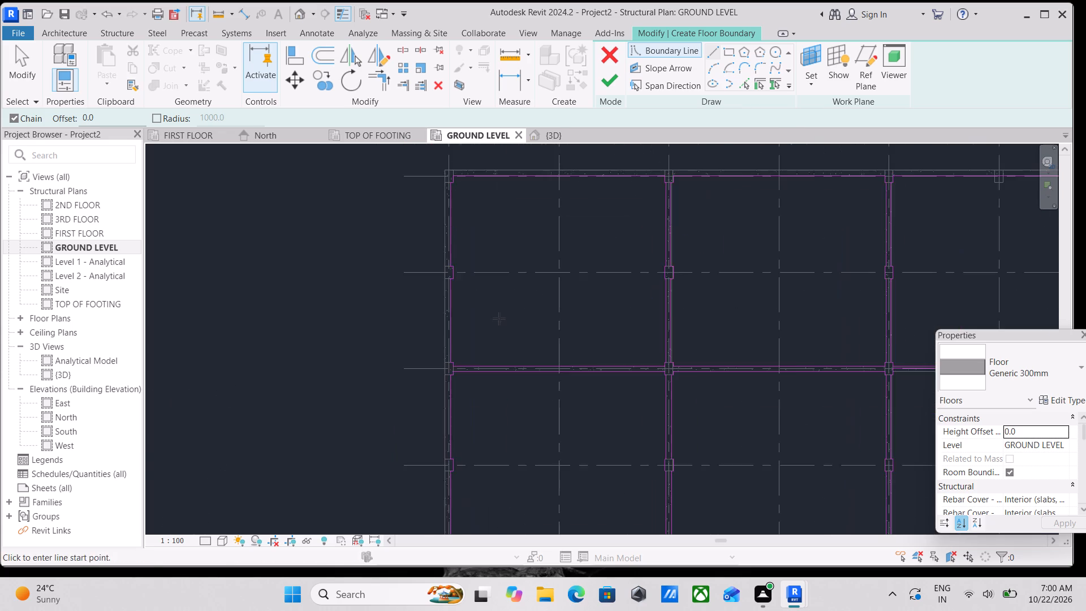
scroll(499, 319, "down", 1)
left_click(610, 80)
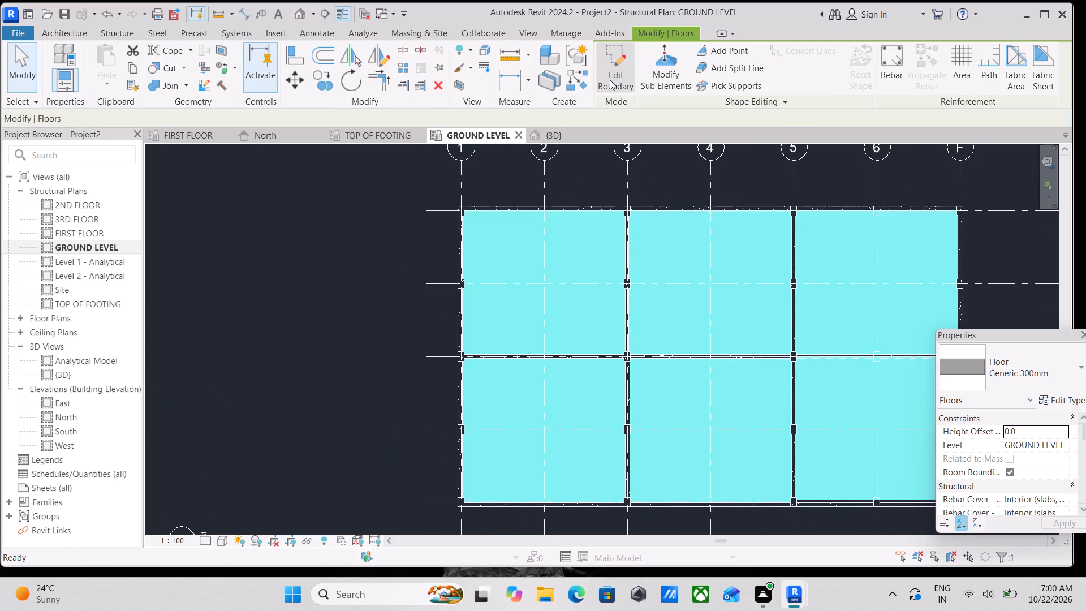
scroll(603, 148, "down", 2)
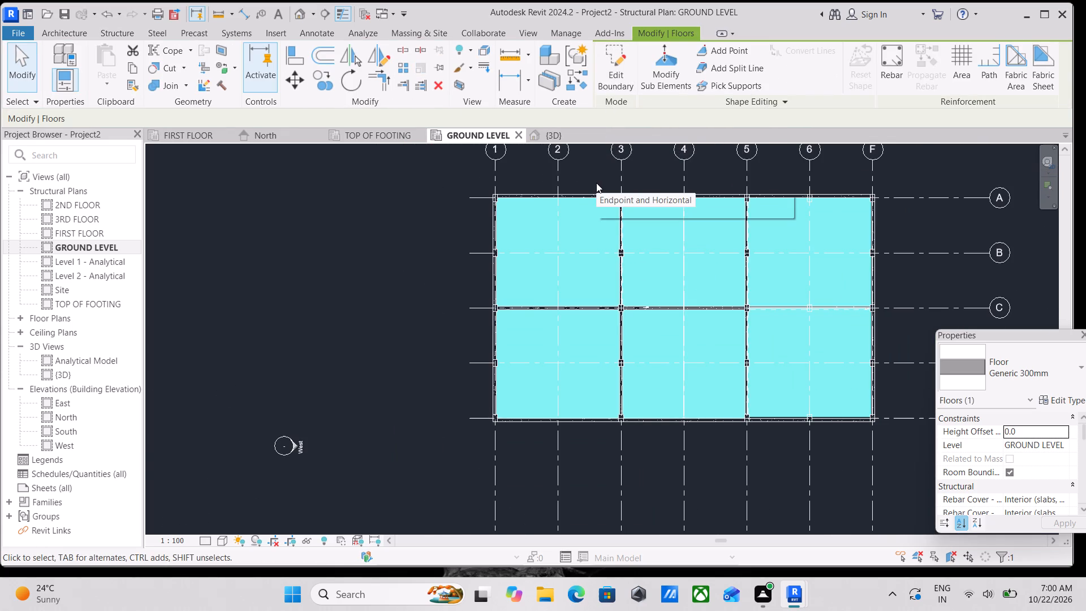
scroll(449, 200, "down", 5)
key("Escape")
scroll(735, 261, "down", 3)
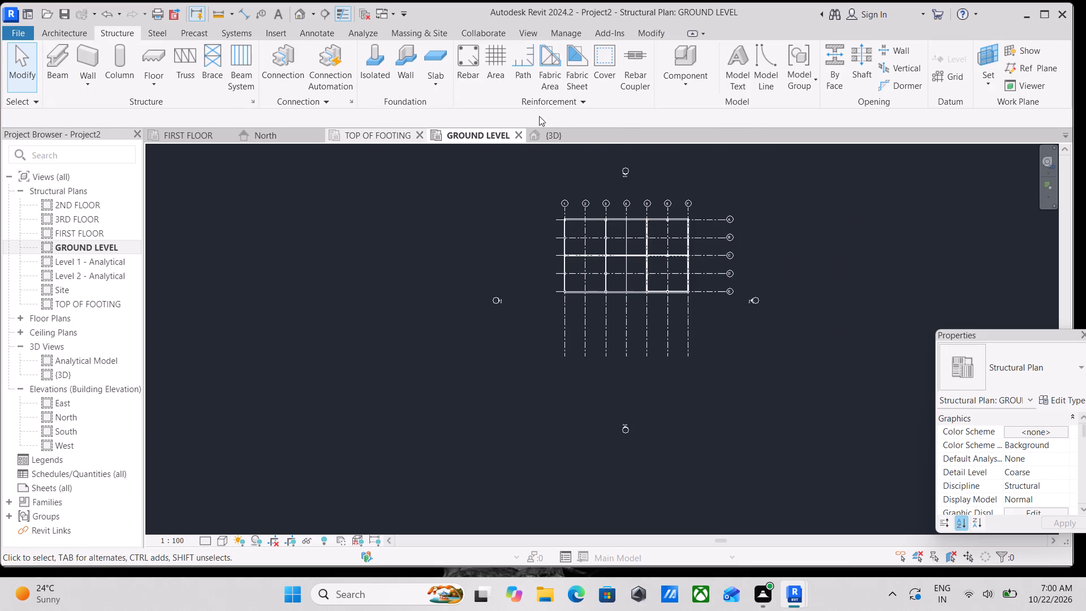
Open the 3D view and examine the ground-level slab with its beams, columns and footings from several angles.
left_click(558, 135)
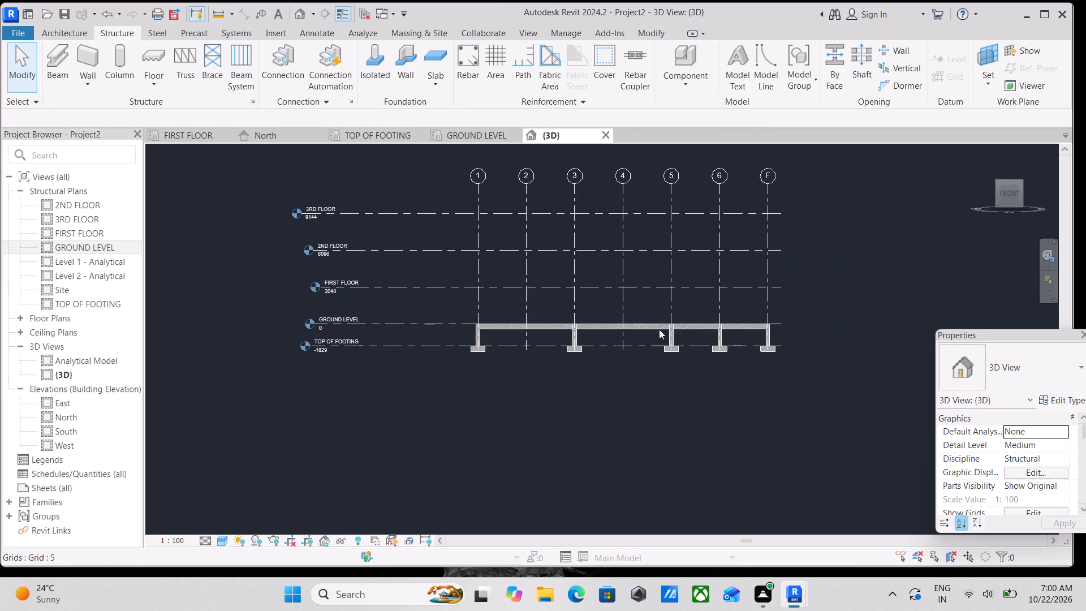
middle_click_drag(633, 303, 535, 400, "shift")
middle_click_drag(526, 301, 671, 316, "shift")
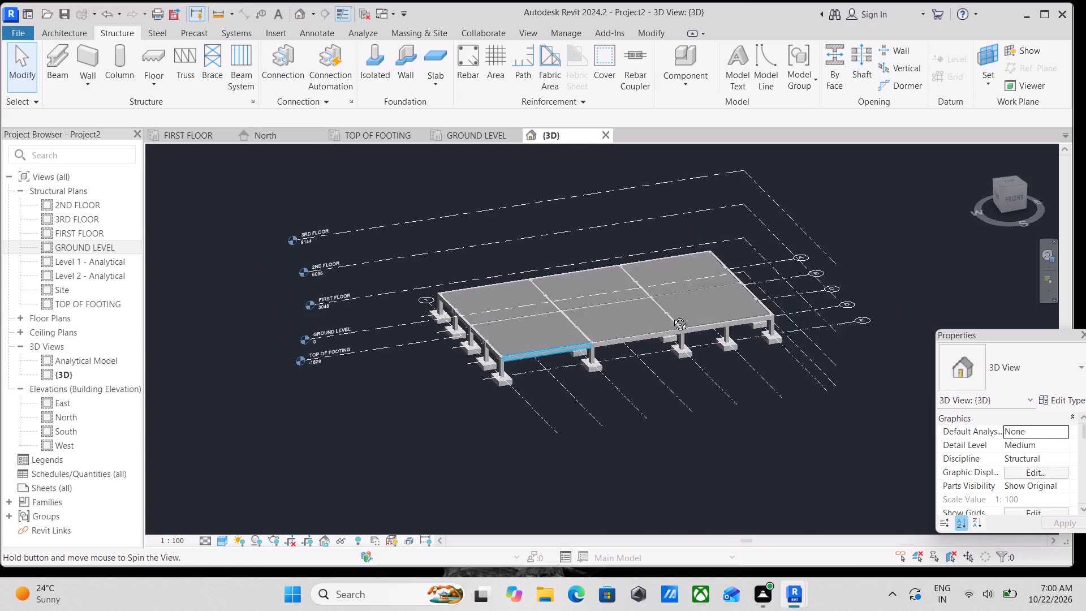
middle_click_drag(671, 316, 750, 295, "shift")
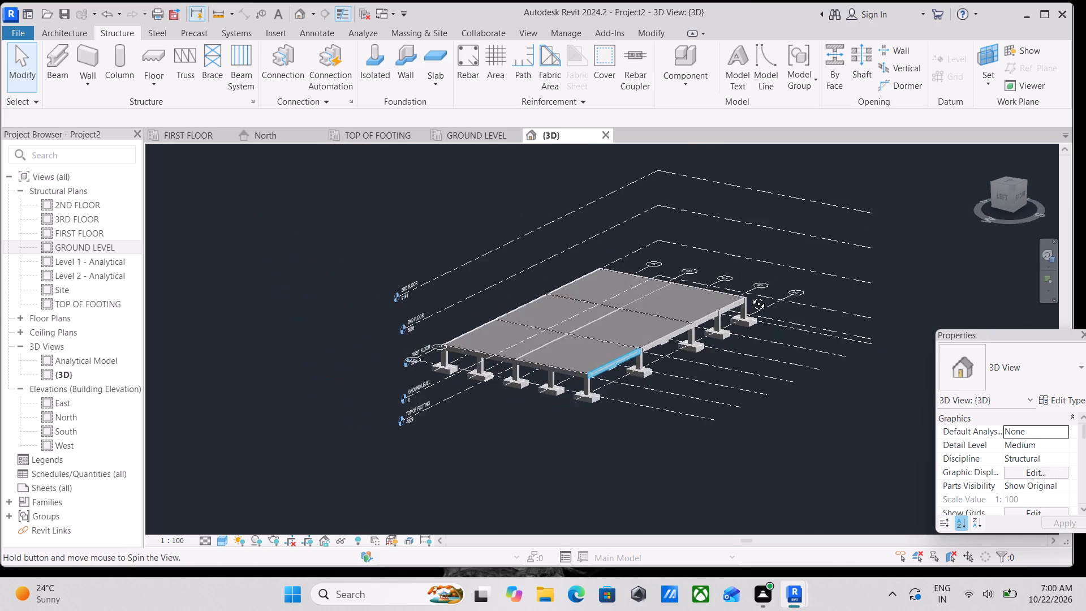
middle_click_drag(750, 295, 667, 361, "shift")
scroll(591, 367, "up", 4)
scroll(454, 368, "up", 3)
scroll(454, 368, "down", 3)
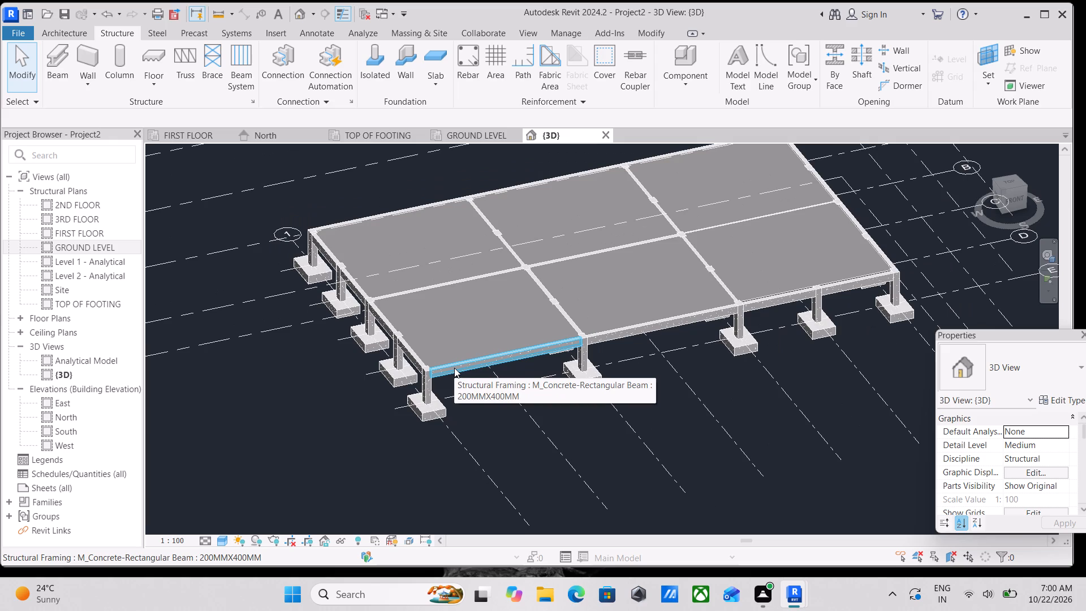
From the front view, copy the ground-level floor, columns and framing without the footings, and paste them aligned to the FIRST FLOOR level.
left_click(1014, 204)
scroll(808, 290, "up", 4)
scroll(630, 398, "up", 4)
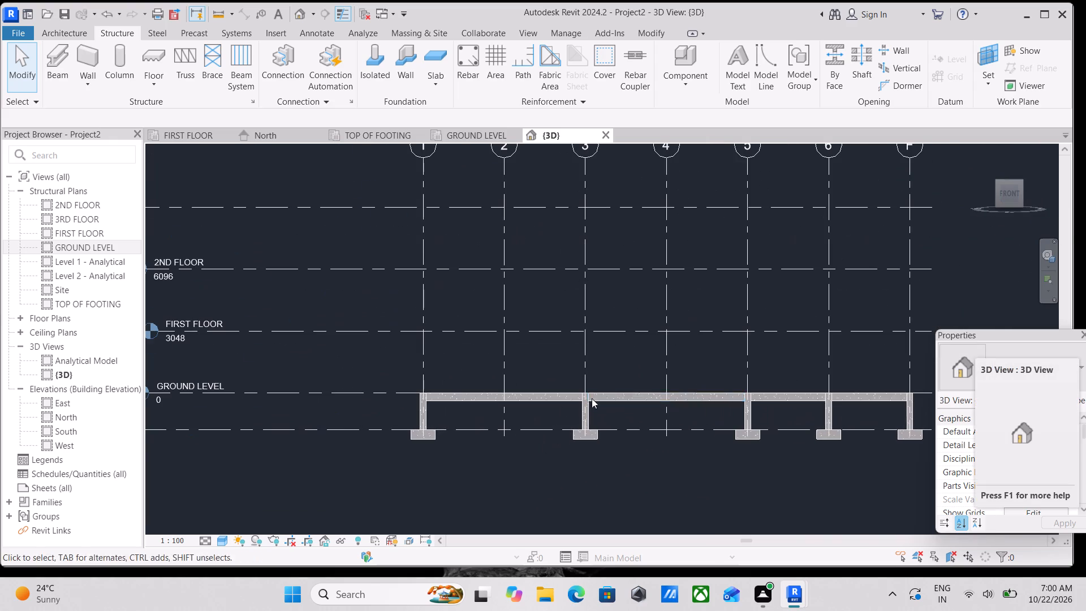
middle_click_drag(723, 431, 632, 380)
scroll(632, 380, "up", 1)
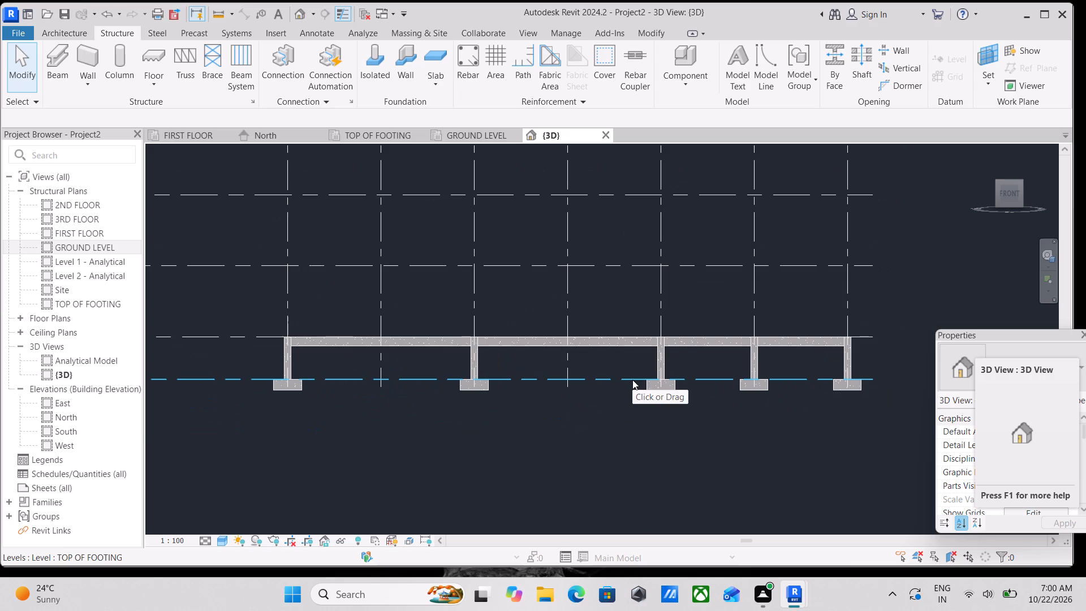
left_click_drag(231, 304, 723, 378)
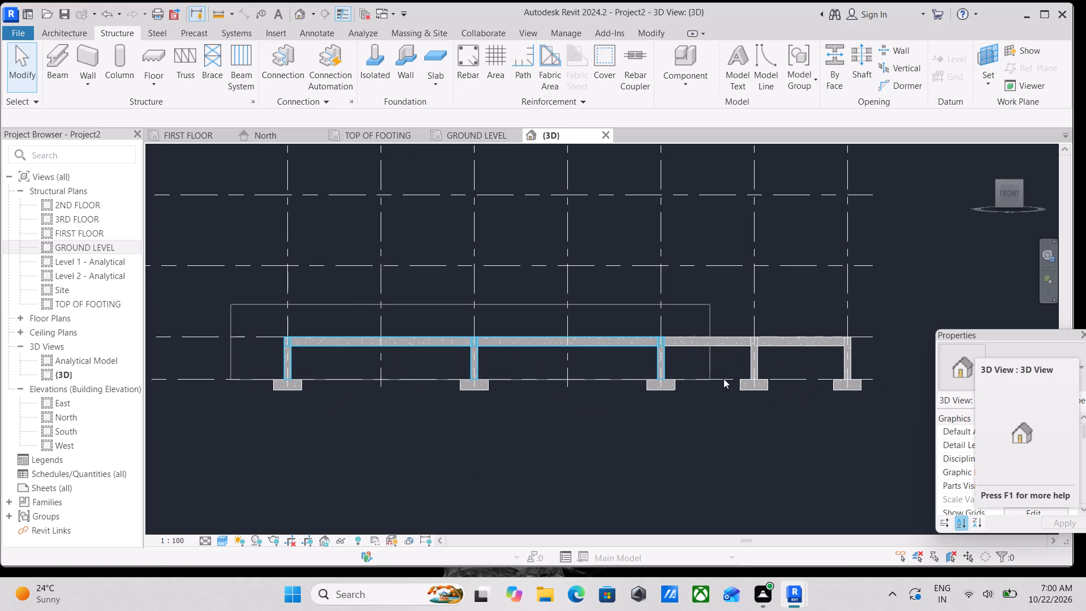
left_click_drag(723, 378, 874, 385)
left_click(605, 83)
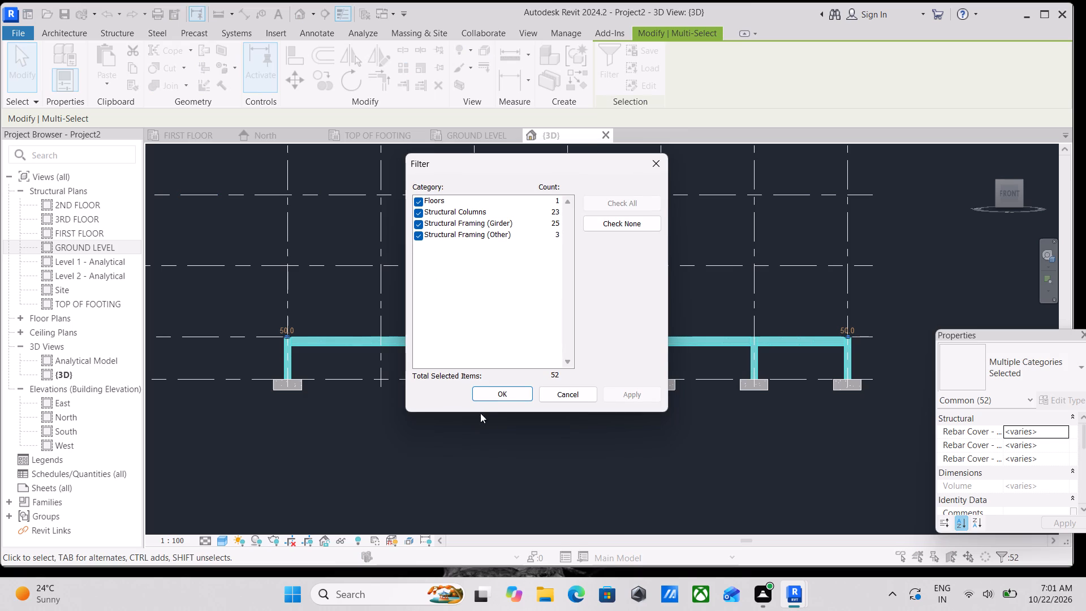
left_click(488, 391)
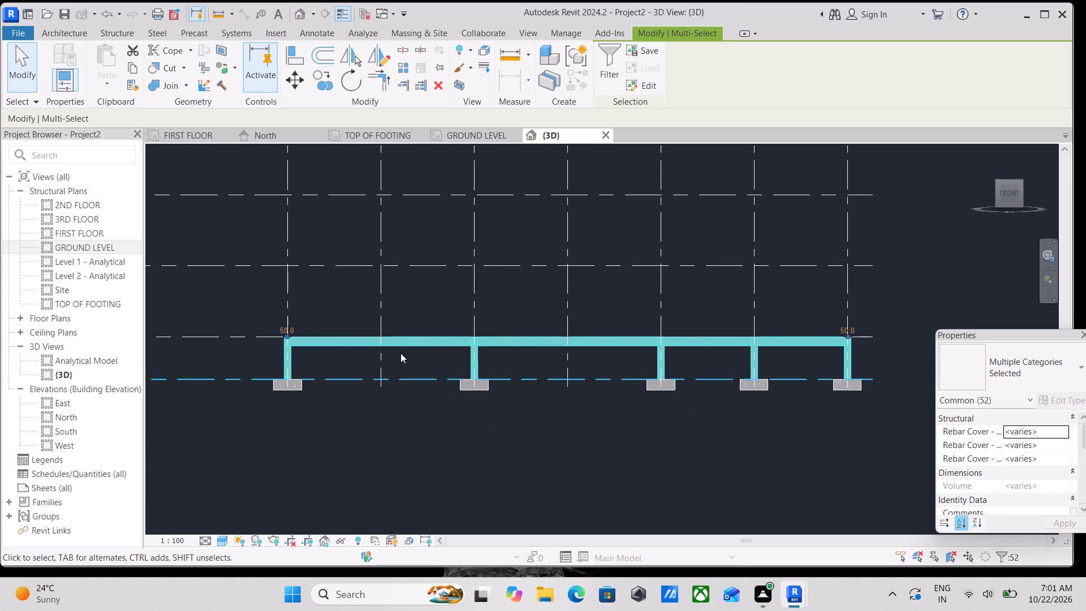
left_click(128, 69)
left_click(115, 81)
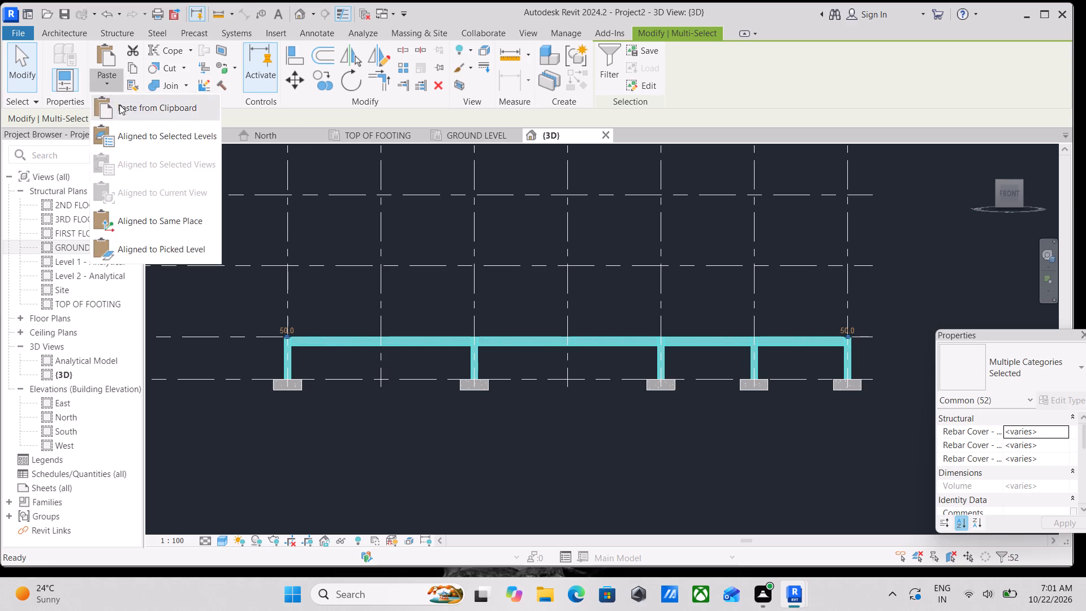
left_click(190, 136)
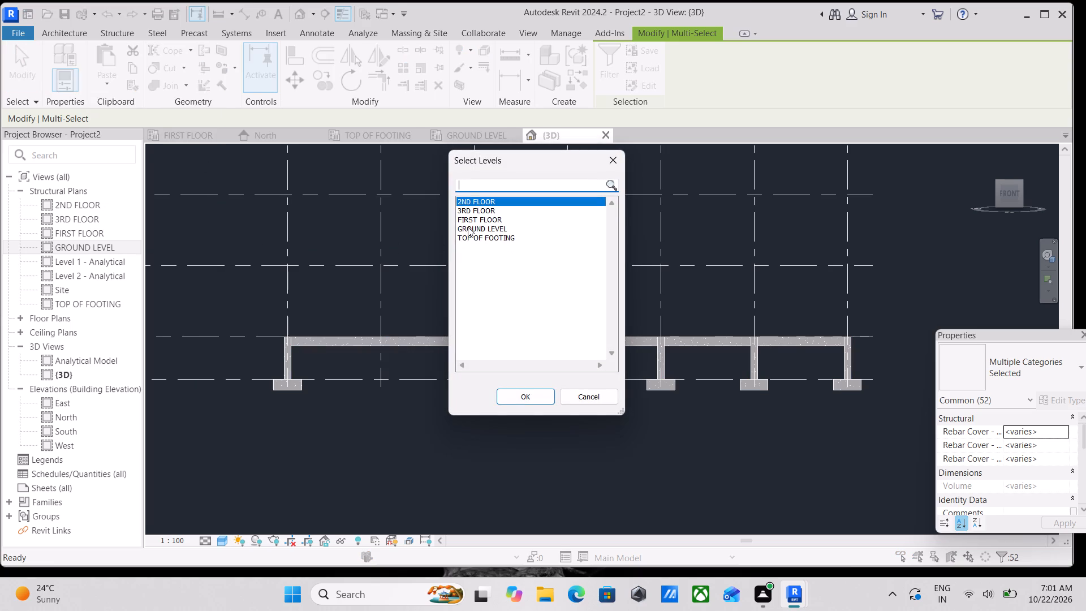
scroll(486, 234, "down", 1)
left_click(489, 218)
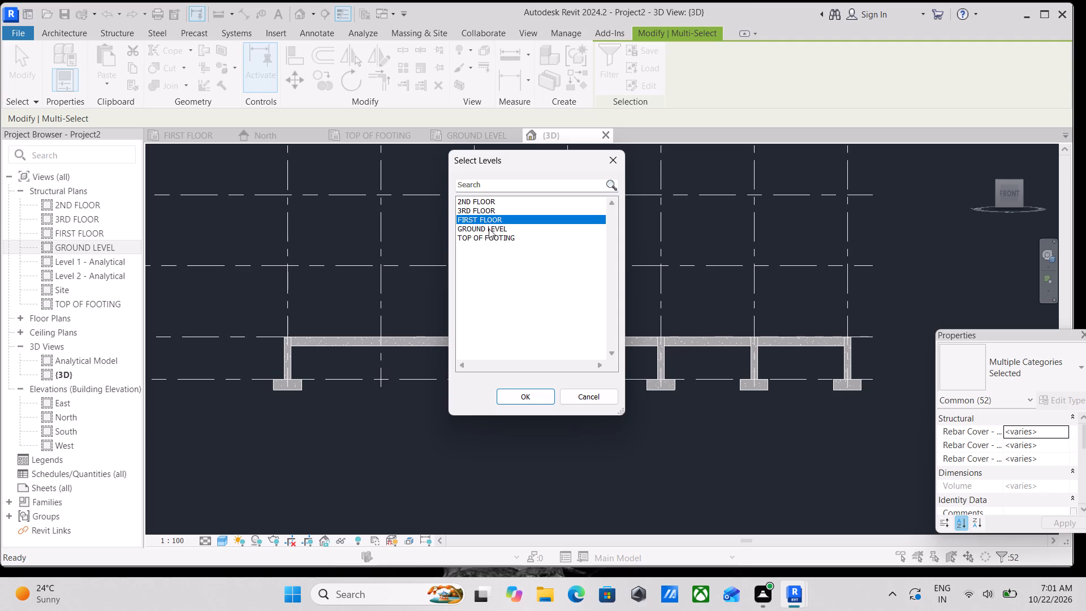
left_click(519, 399)
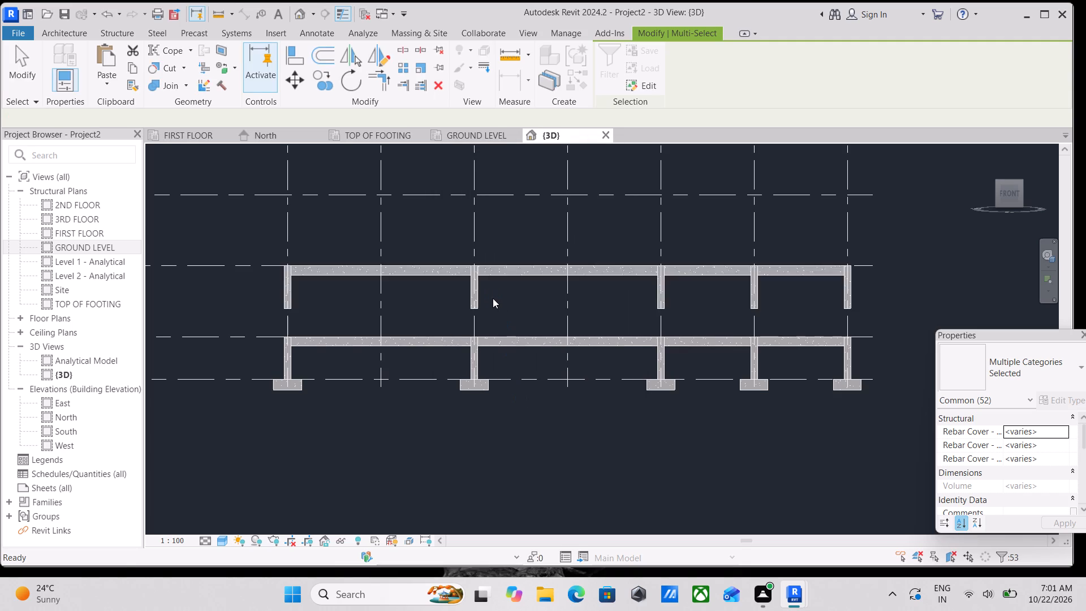
scroll(493, 298, "down", 1)
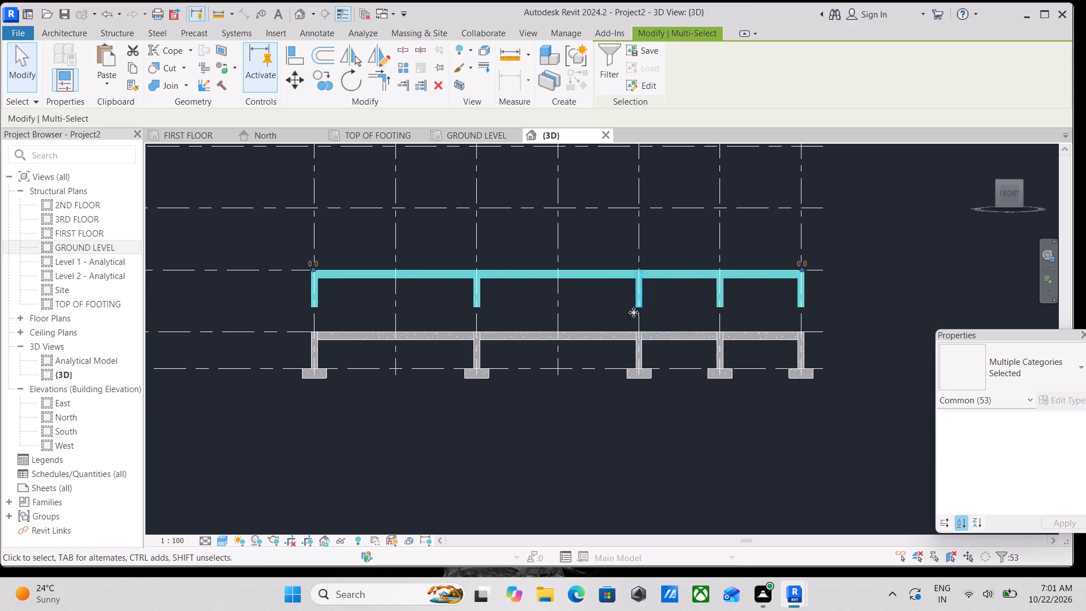
scroll(631, 313, "up", 3)
scroll(1042, 400, "down", 3)
key("Escape")
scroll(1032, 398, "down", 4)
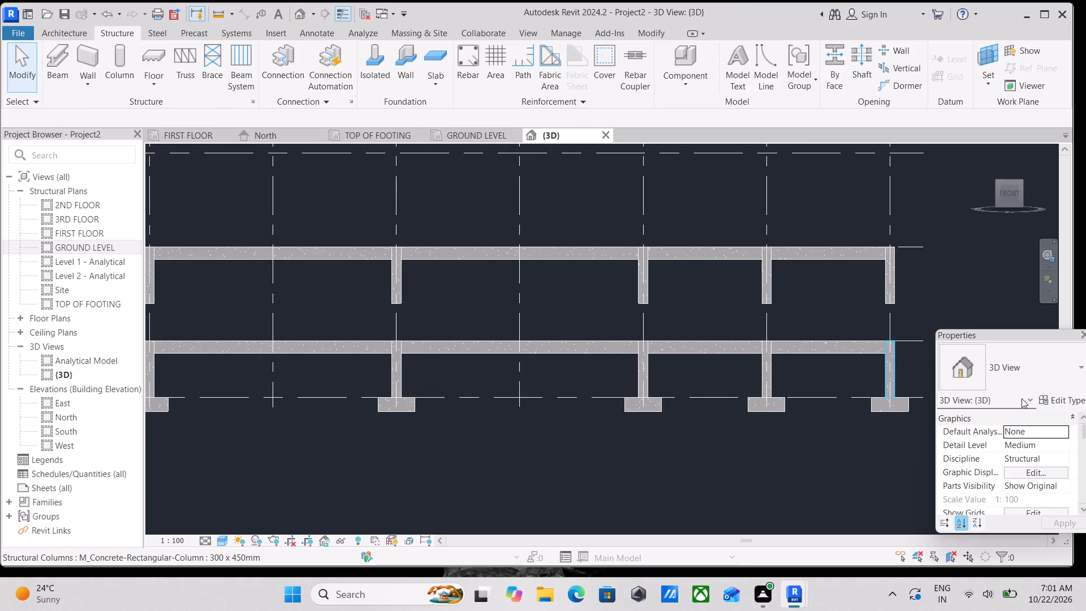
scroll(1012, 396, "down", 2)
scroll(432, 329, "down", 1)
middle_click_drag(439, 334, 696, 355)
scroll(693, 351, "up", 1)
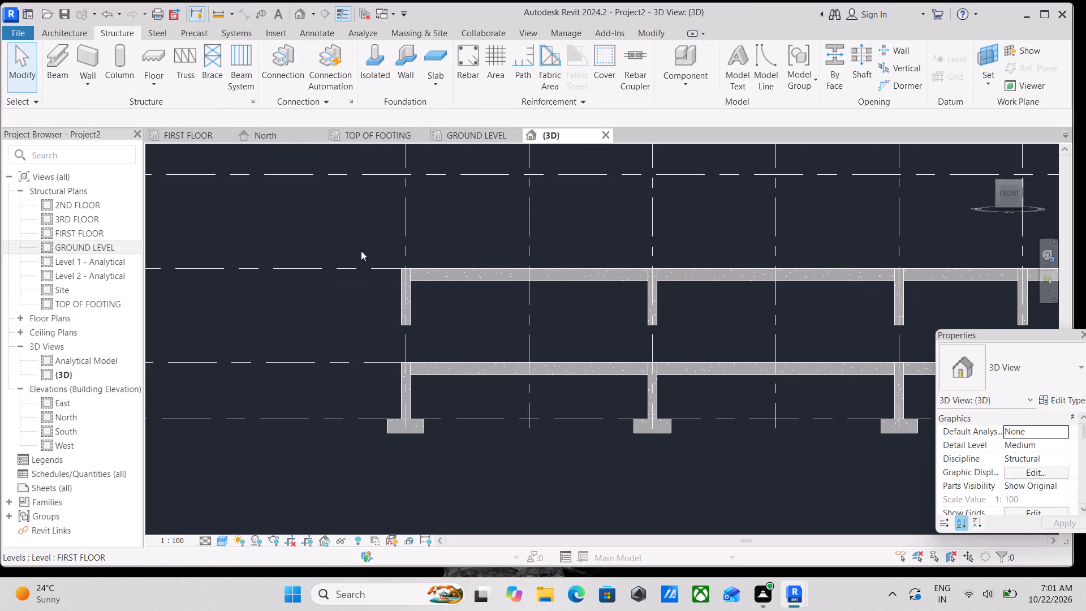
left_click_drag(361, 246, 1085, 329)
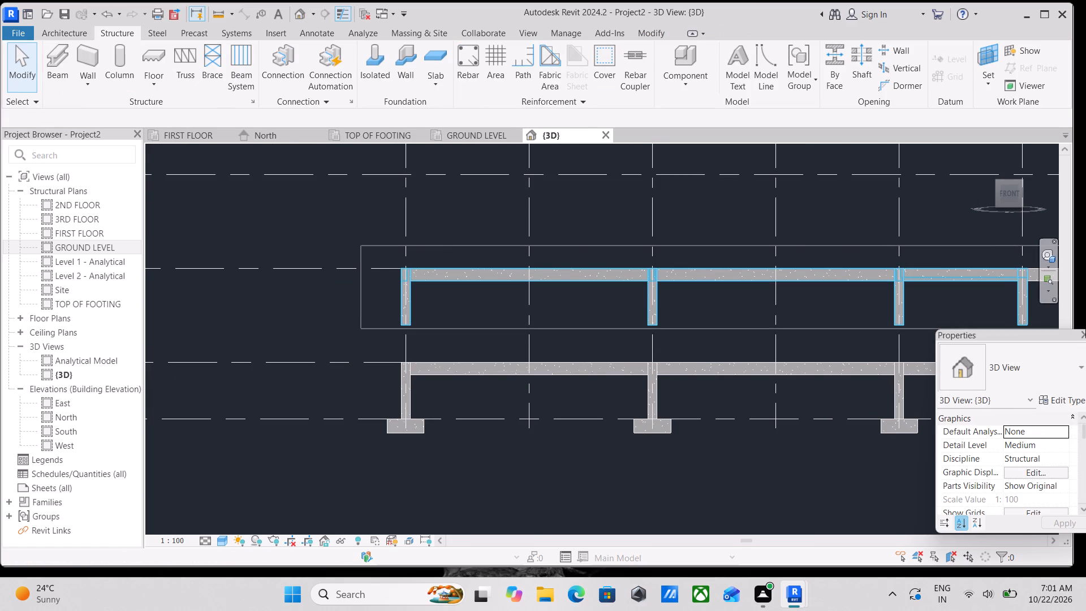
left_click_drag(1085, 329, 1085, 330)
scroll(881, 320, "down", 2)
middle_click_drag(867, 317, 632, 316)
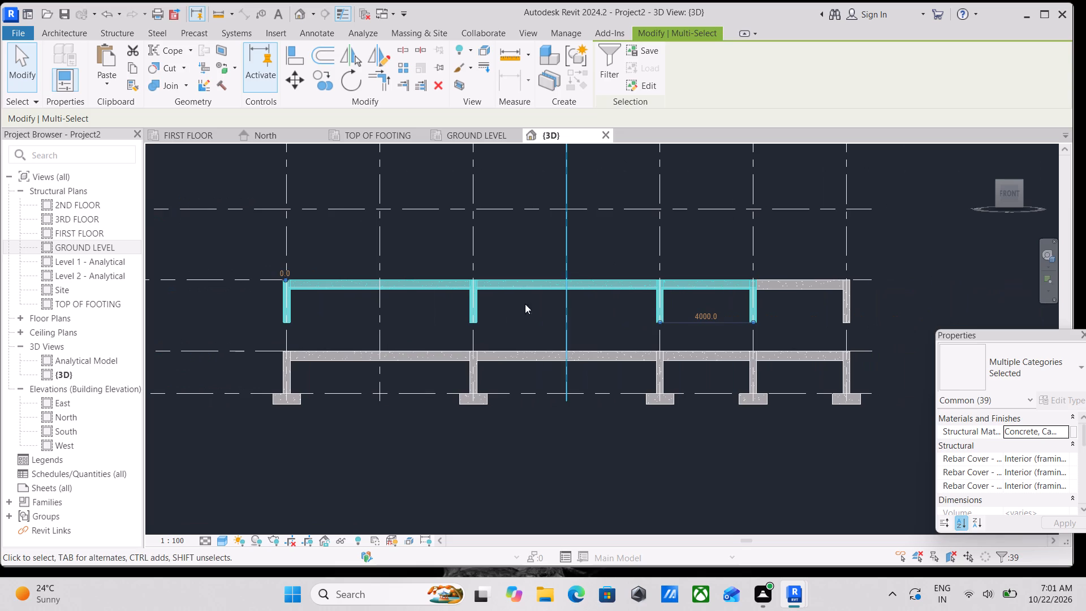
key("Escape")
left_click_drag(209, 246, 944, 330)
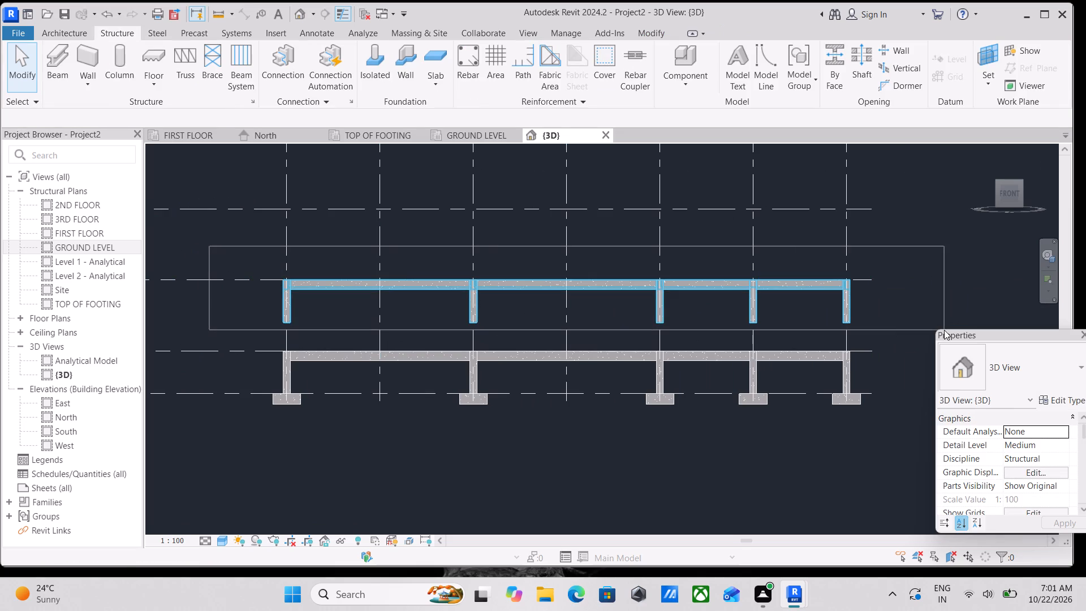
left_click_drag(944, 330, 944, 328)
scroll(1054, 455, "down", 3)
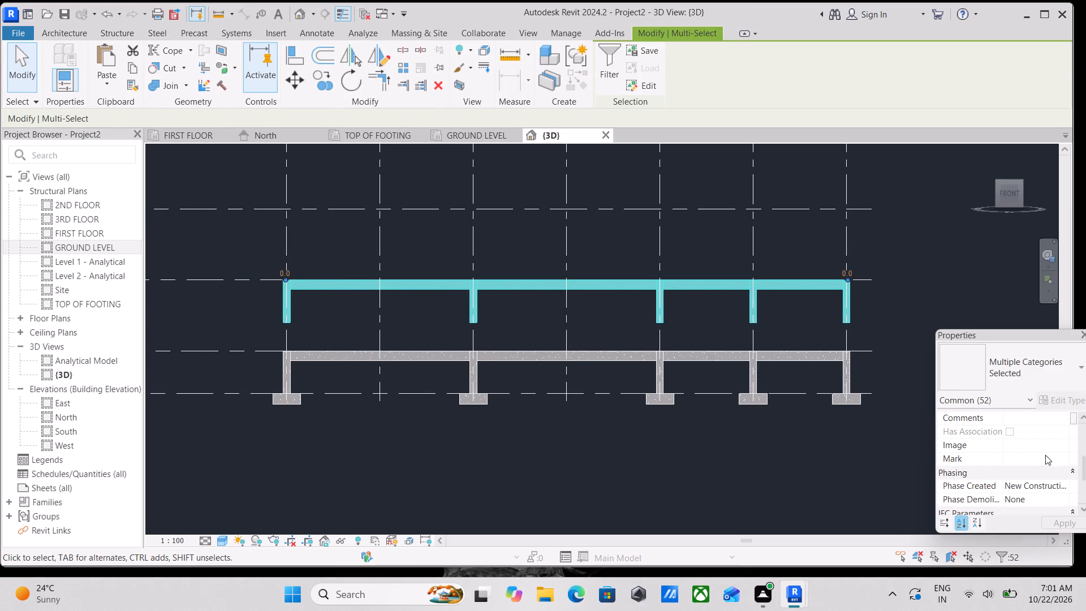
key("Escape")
Select the pasted first-floor elements, keep only the structural columns in the selection, and find their level and offset properties.
left_click_drag(271, 261, 921, 330)
left_click(601, 71)
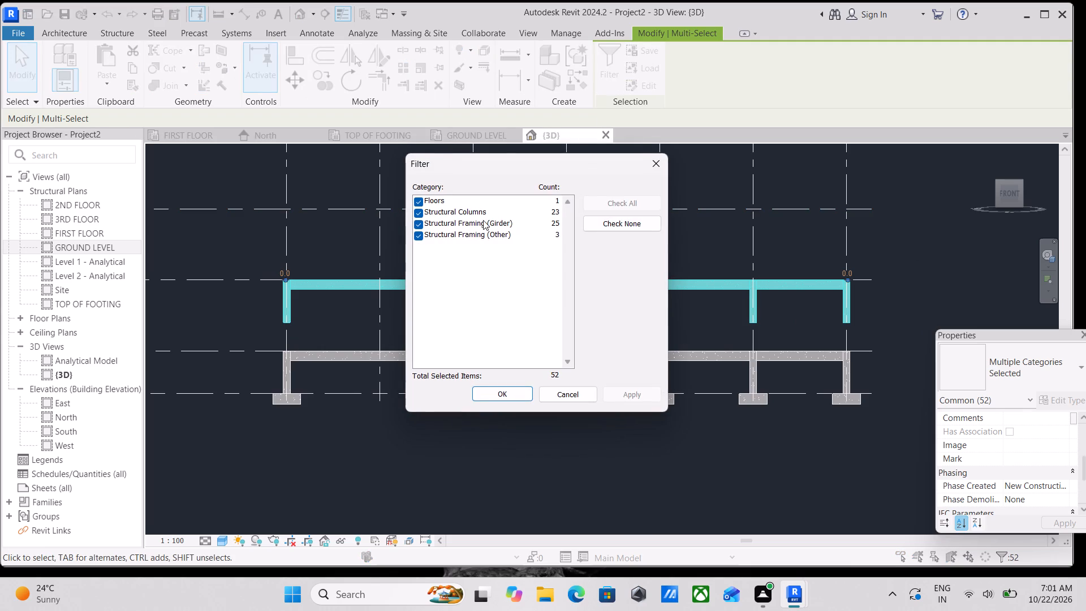
left_click(415, 198)
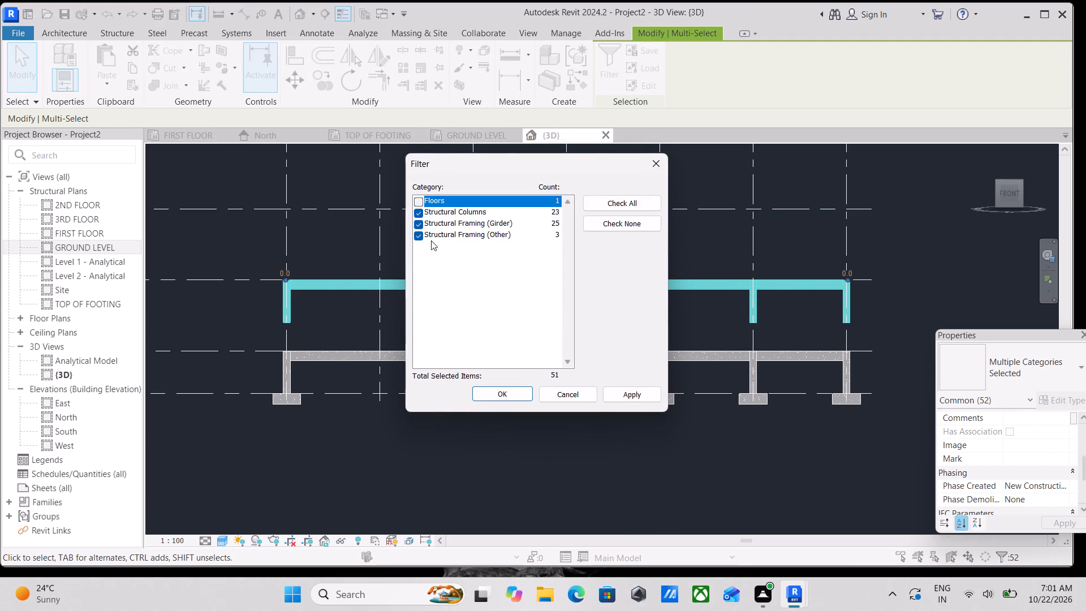
left_click(415, 226)
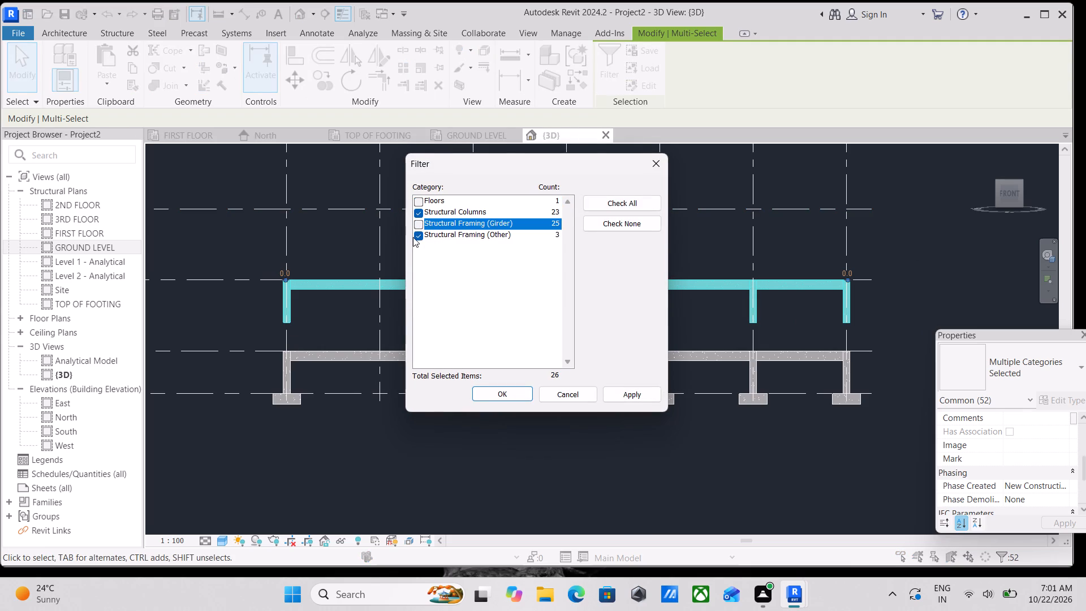
left_click(412, 235)
left_click(413, 230)
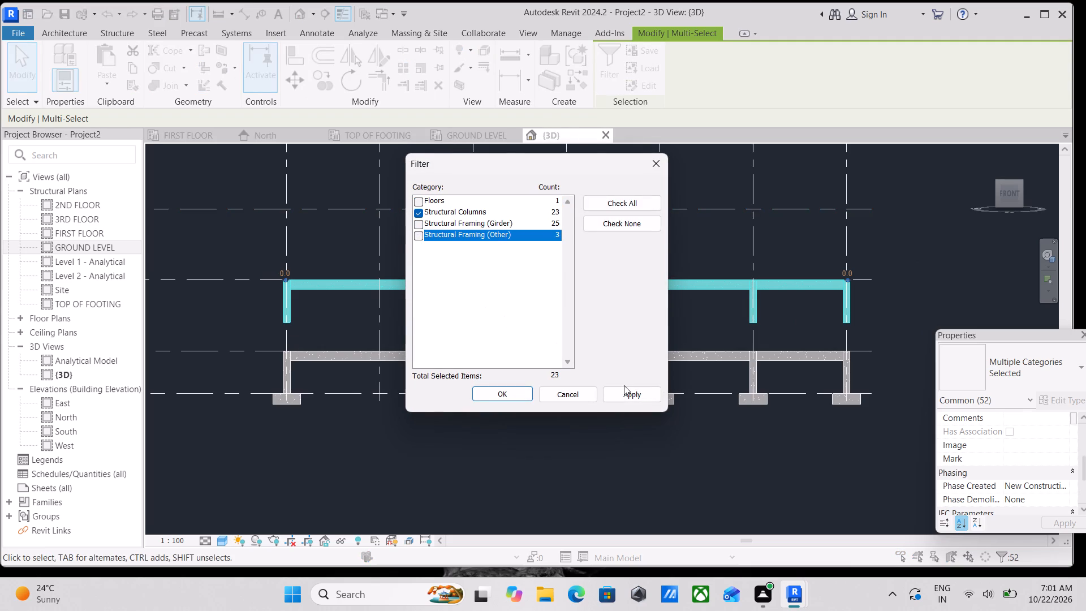
left_click(625, 390)
left_click(492, 391)
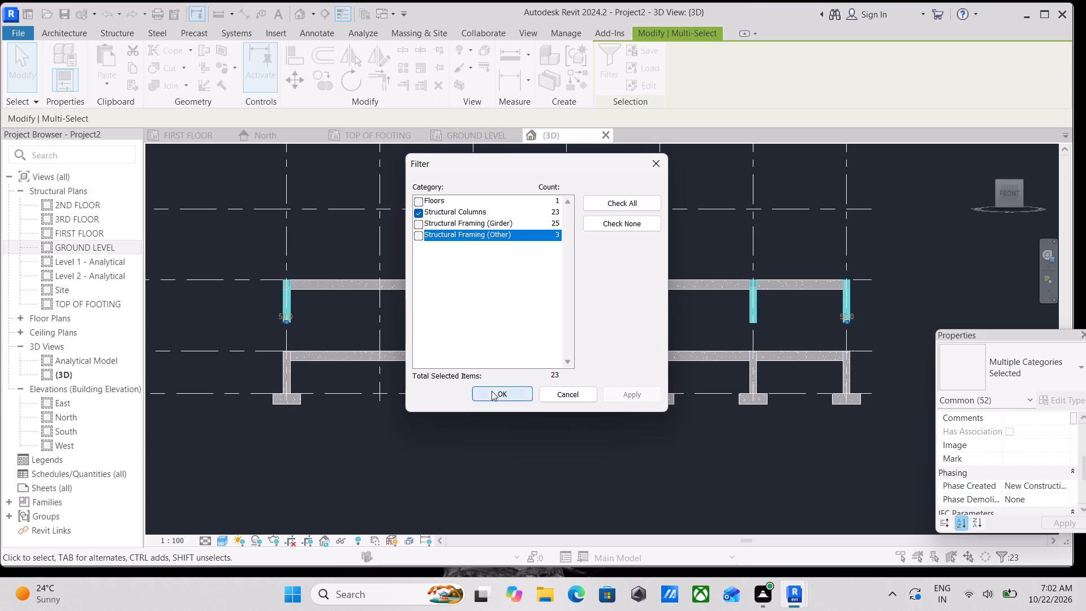
scroll(1059, 469, "down", 4)
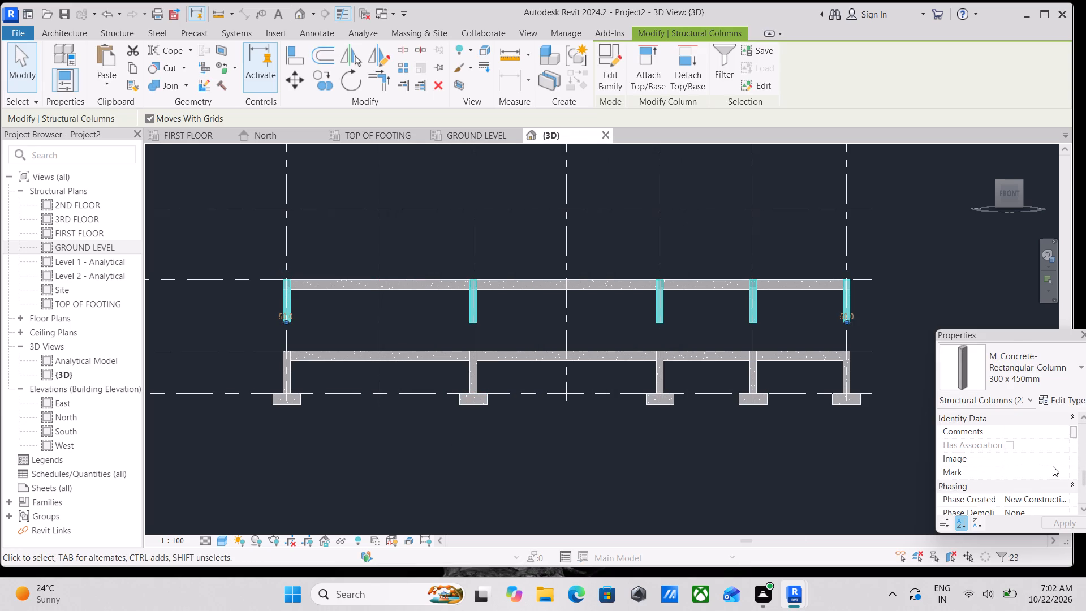
scroll(1006, 490, "down", 10)
scroll(1006, 490, "up", 2)
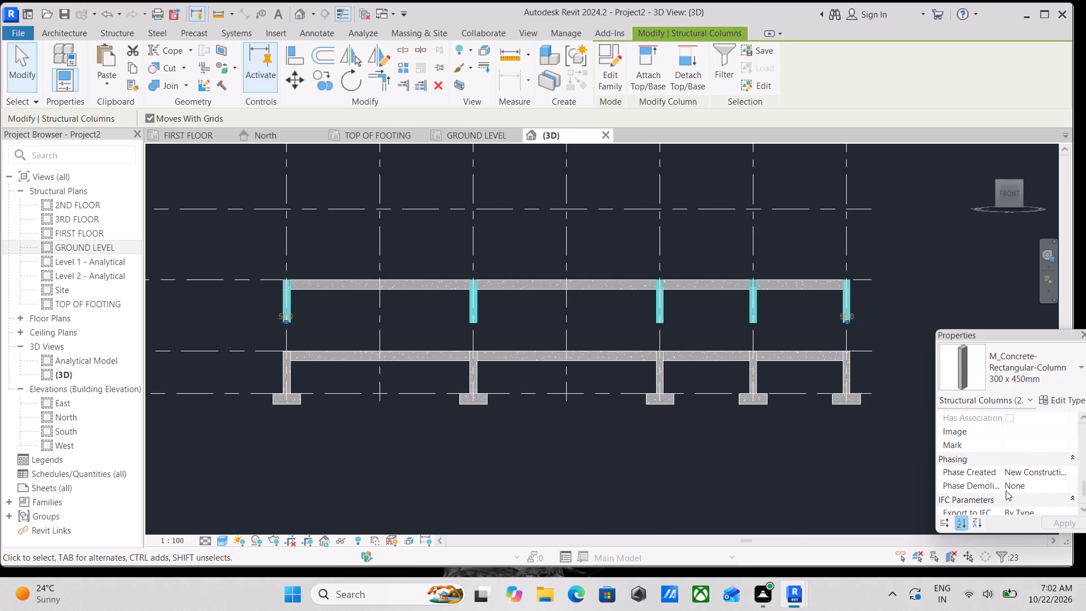
scroll(1006, 490, "up", 6)
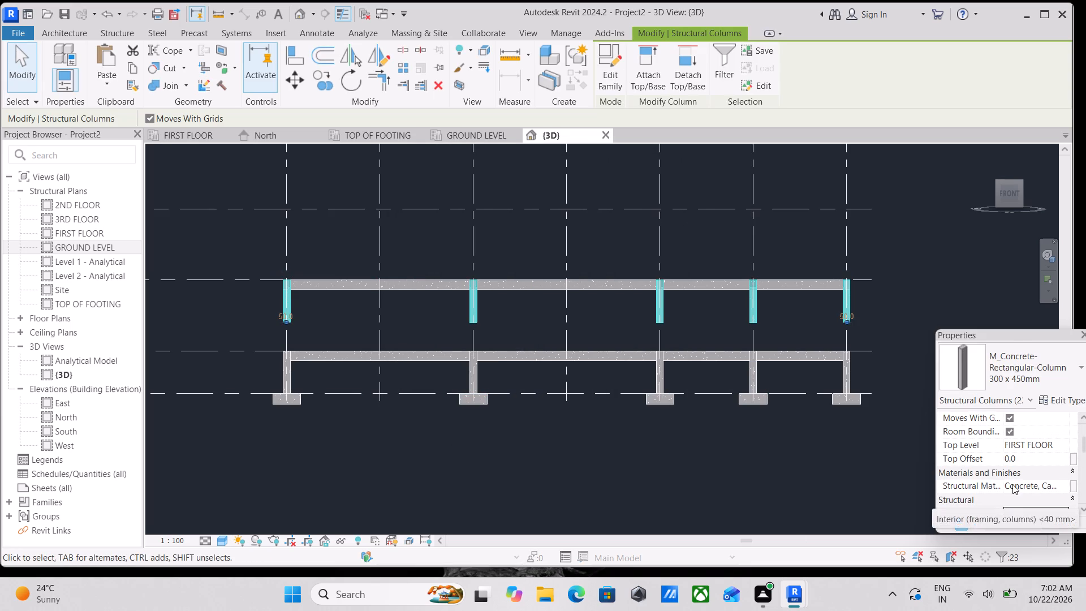
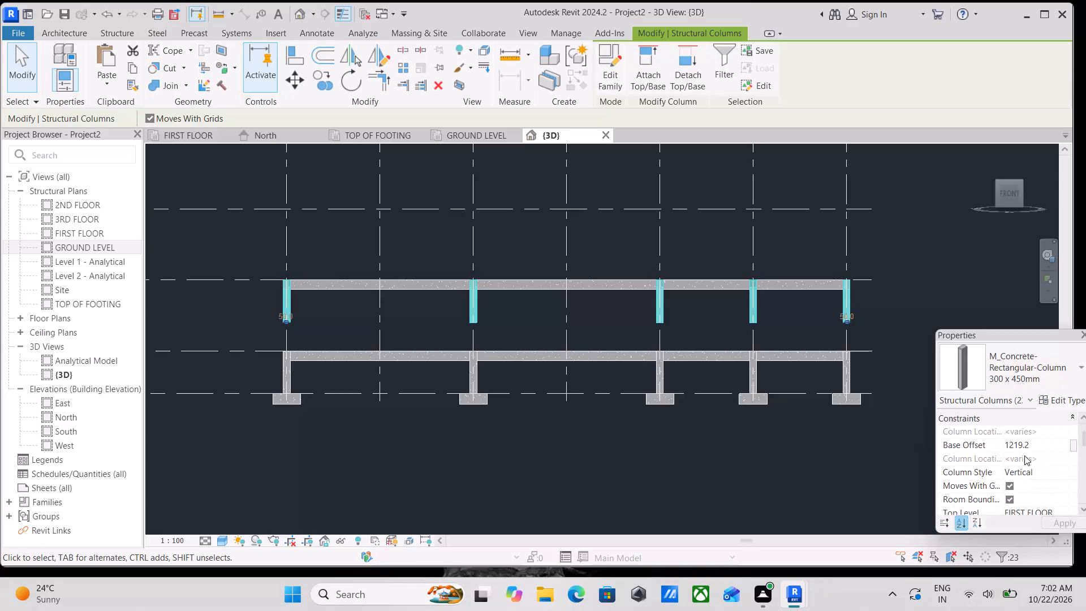
Set the base offset of the selected first-floor structural columns to 0 and deselect them.
left_click(1036, 443)
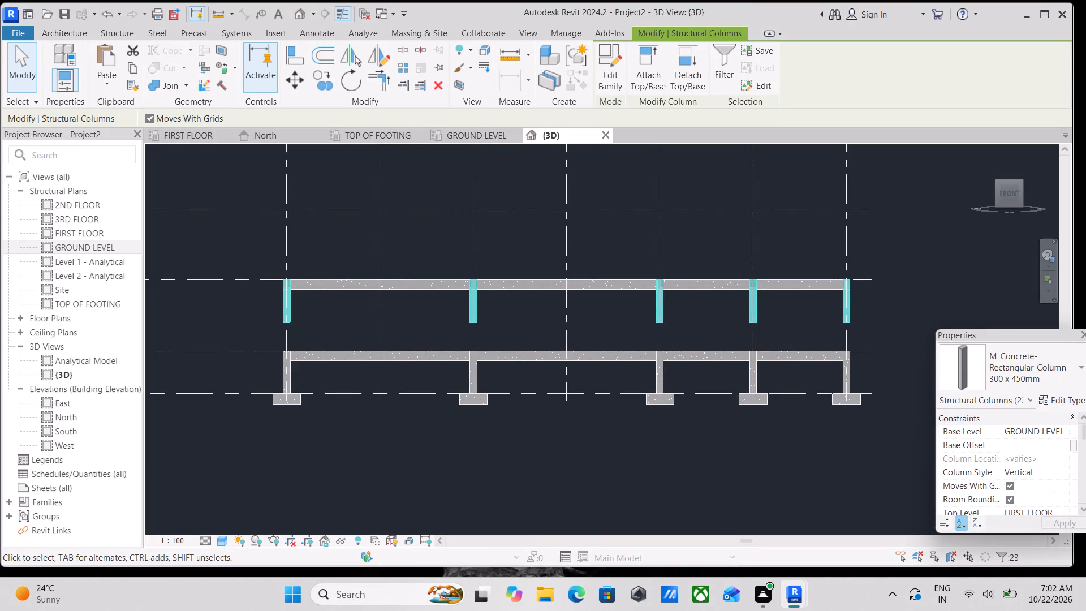
key("0")
key("Return")
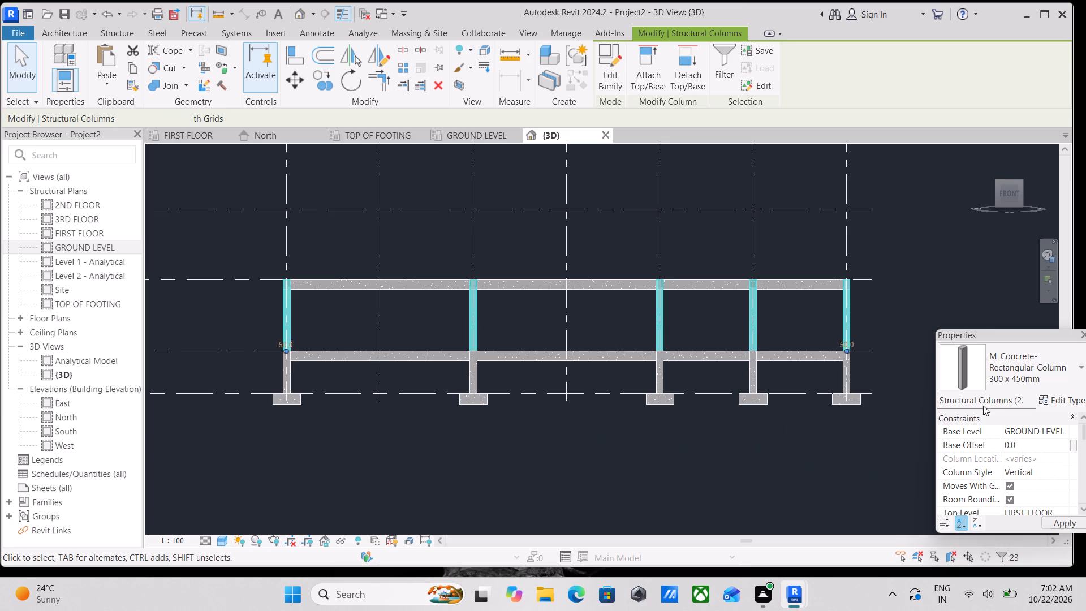
scroll(568, 329, "down", 4)
scroll(527, 351, "down", 2)
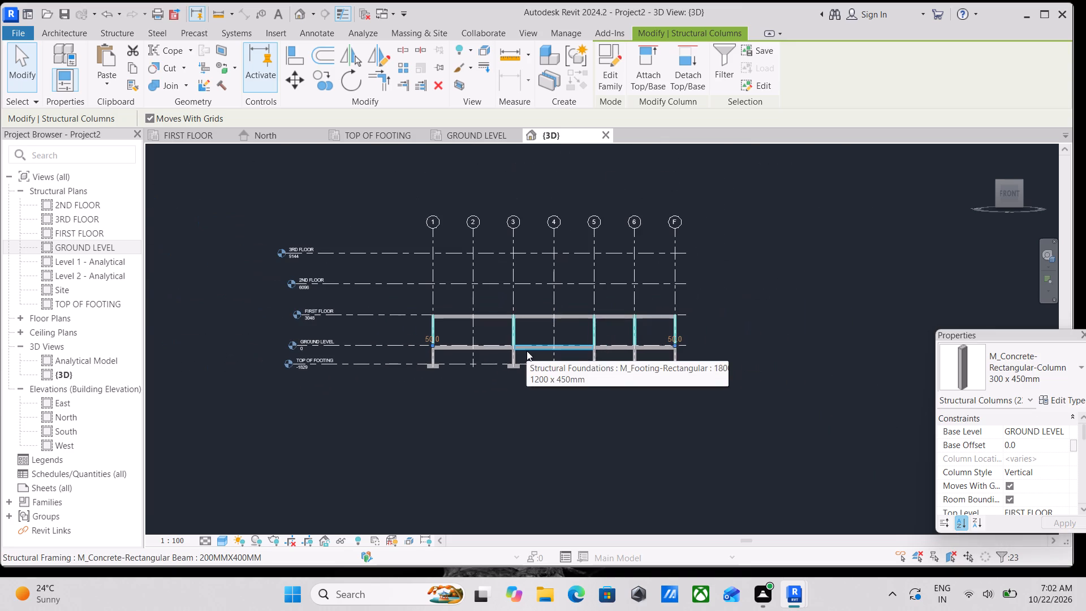
key("Escape")
Examine the frame with its new first-floor slab, beams and extended columns in 3D from oblique, top and corner angles.
scroll(527, 351, "down", 2)
middle_click_drag(494, 324, 553, 409, "shift")
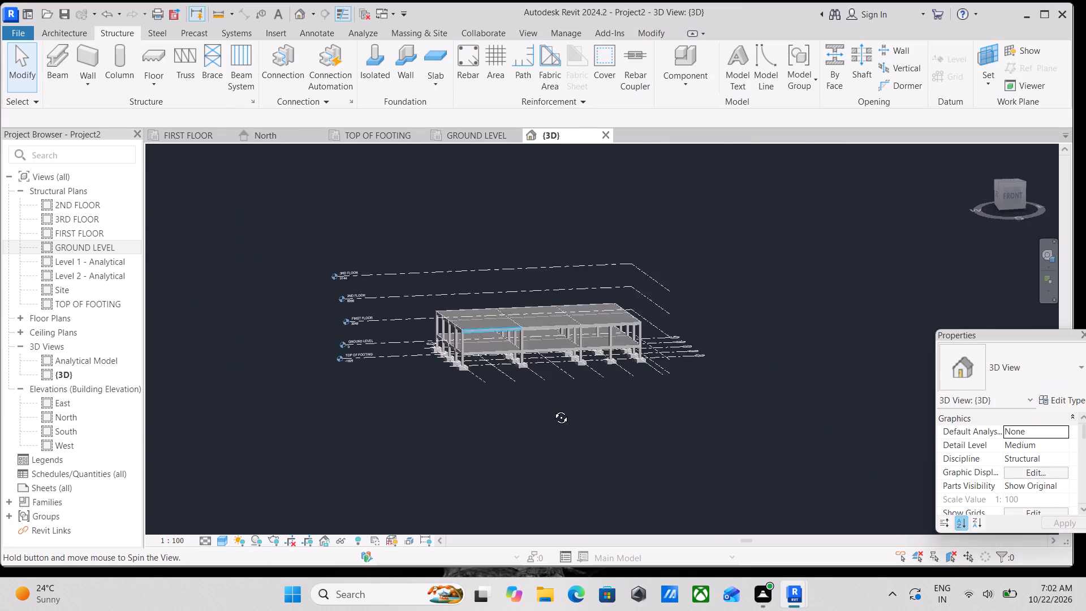
middle_click_drag(553, 409, 659, 512, "shift")
scroll(564, 348, "up", 3)
key("Escape")
scroll(512, 335, "up", 3)
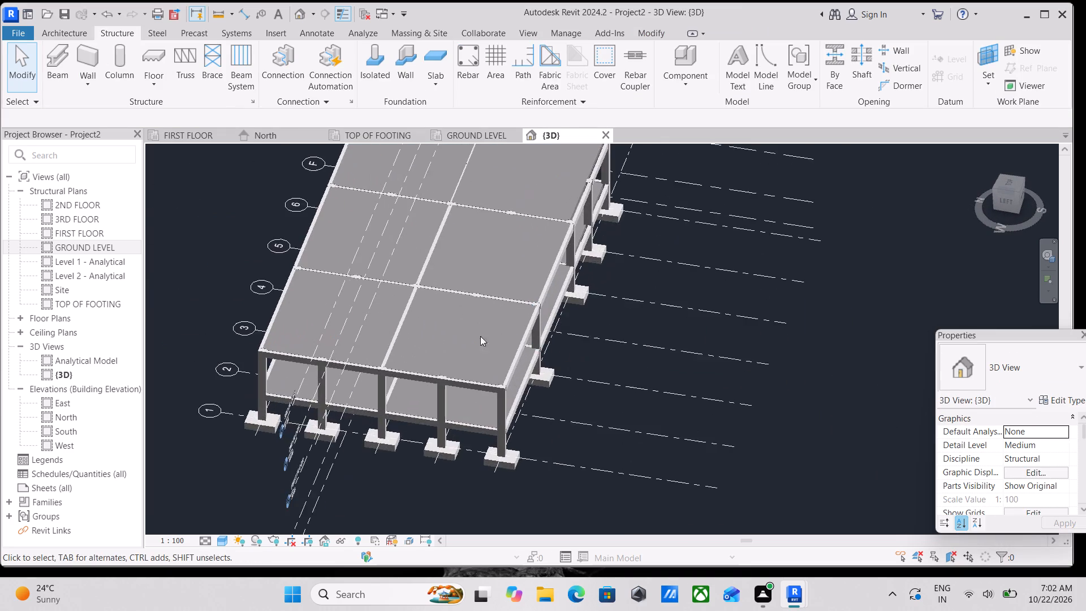
scroll(449, 336, "up", 3)
scroll(445, 342, "down", 7)
middle_click_drag(445, 342, 490, 412)
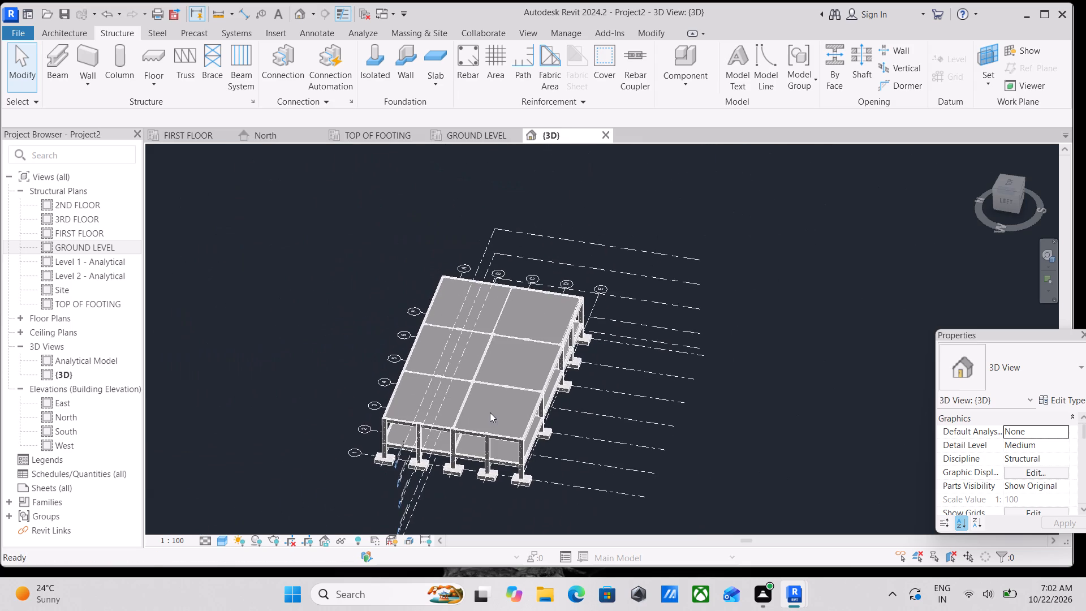
scroll(525, 375, "down", 3)
middle_click_drag(525, 375, 533, 410)
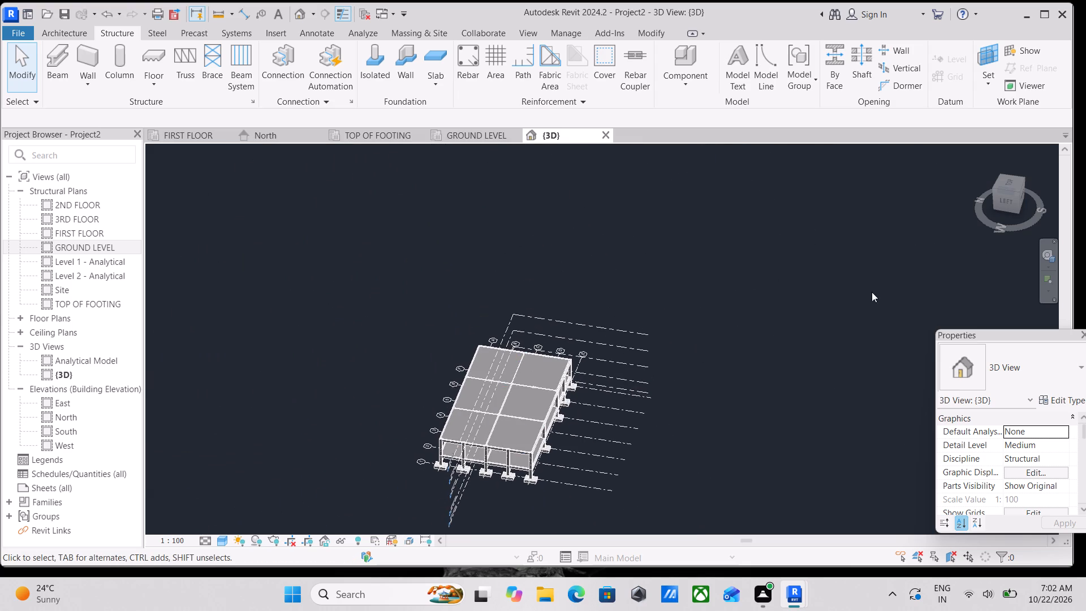
scroll(540, 316, "up", 1)
left_click(1011, 185)
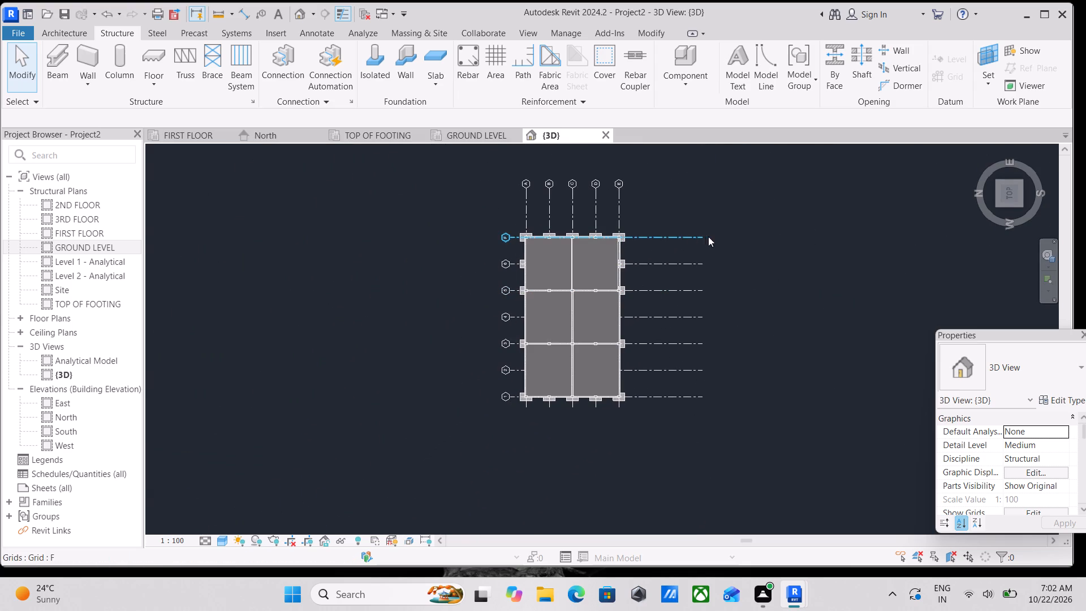
left_click(652, 236)
scroll(594, 331, "up", 2)
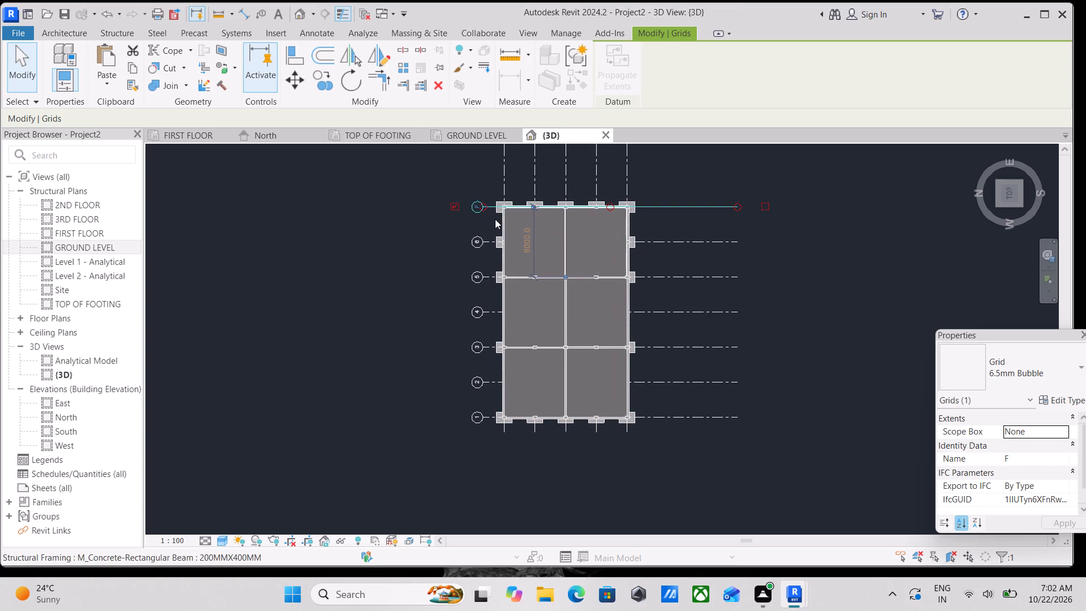
scroll(742, 212, "up", 1)
key("Escape")
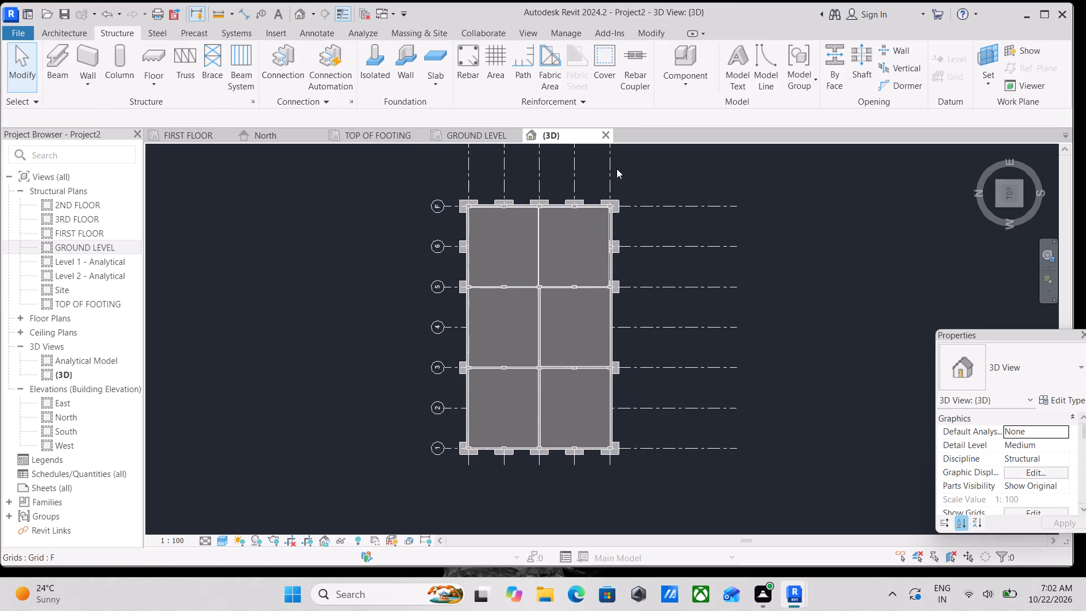
left_click(613, 171)
key("Escape")
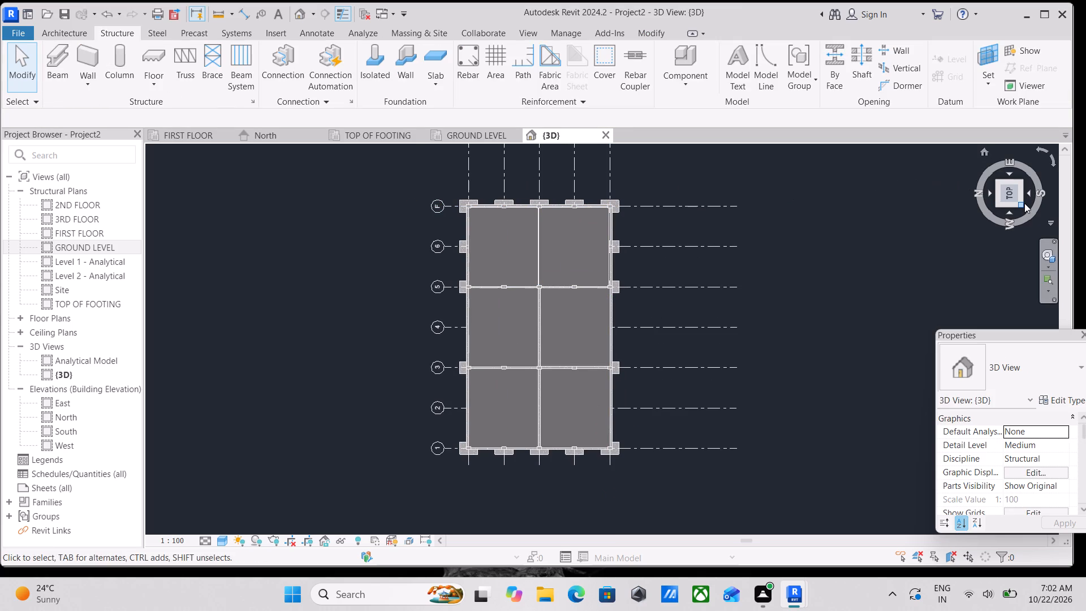
left_click(1023, 205)
scroll(727, 375, "up", 3)
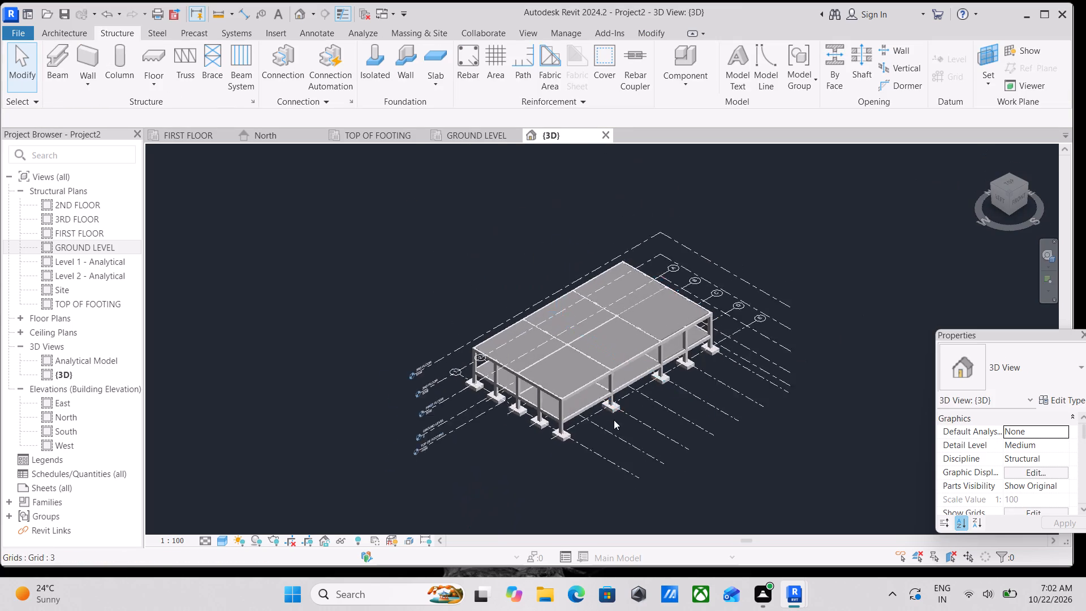
key("Escape")
scroll(601, 425, "up", 8)
scroll(522, 402, "up", 4)
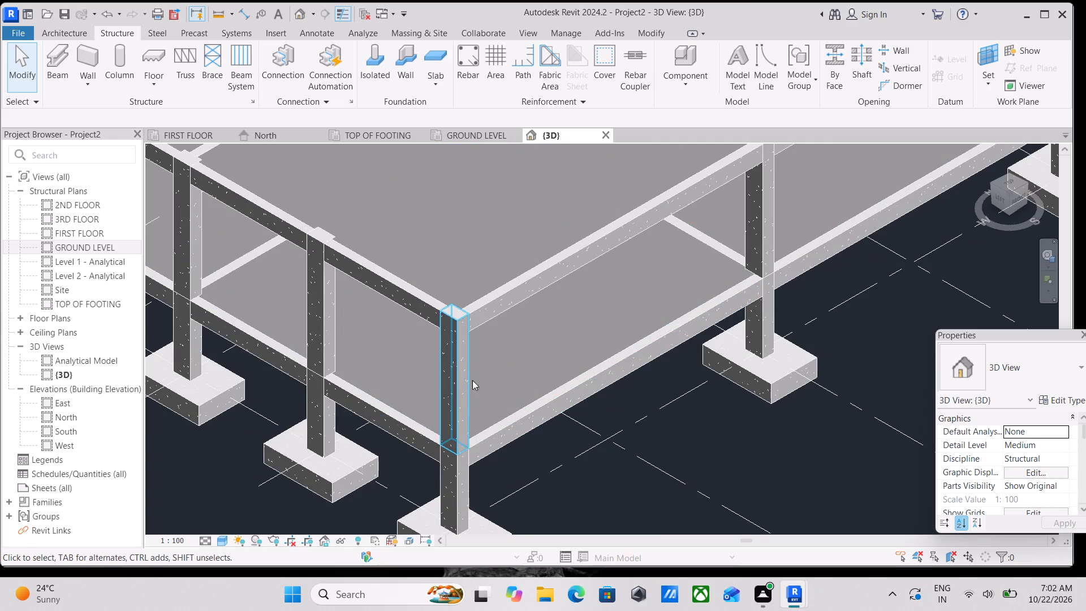
scroll(462, 436, "down", 6)
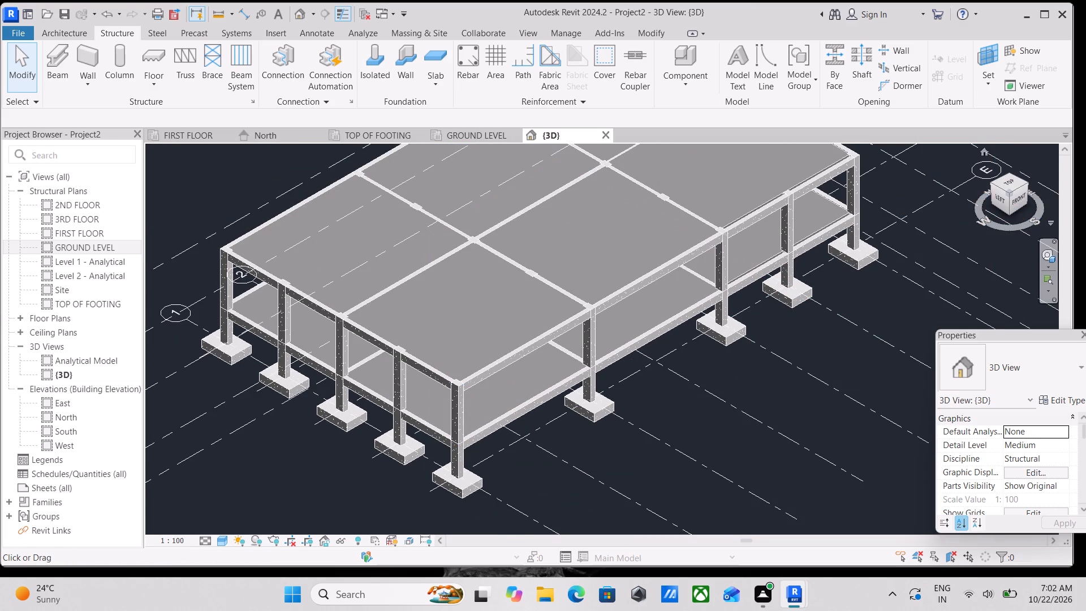
Return to the front view and examine the columns and beams against the floor levels and gridlines.
left_click(1015, 196)
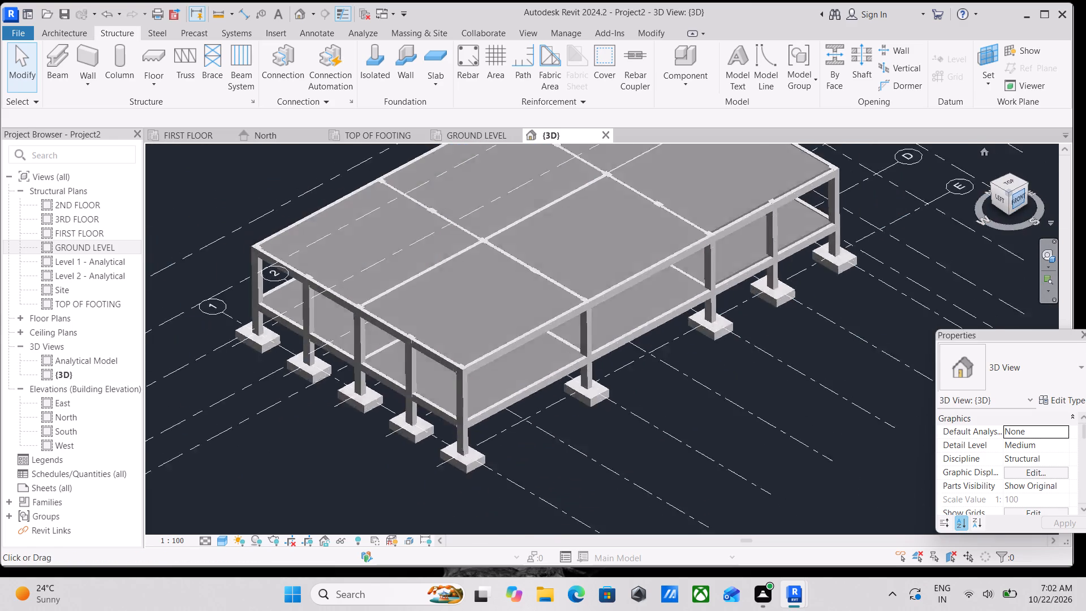
scroll(571, 314, "up", 3)
scroll(654, 431, "up", 3)
scroll(671, 322, "up", 4)
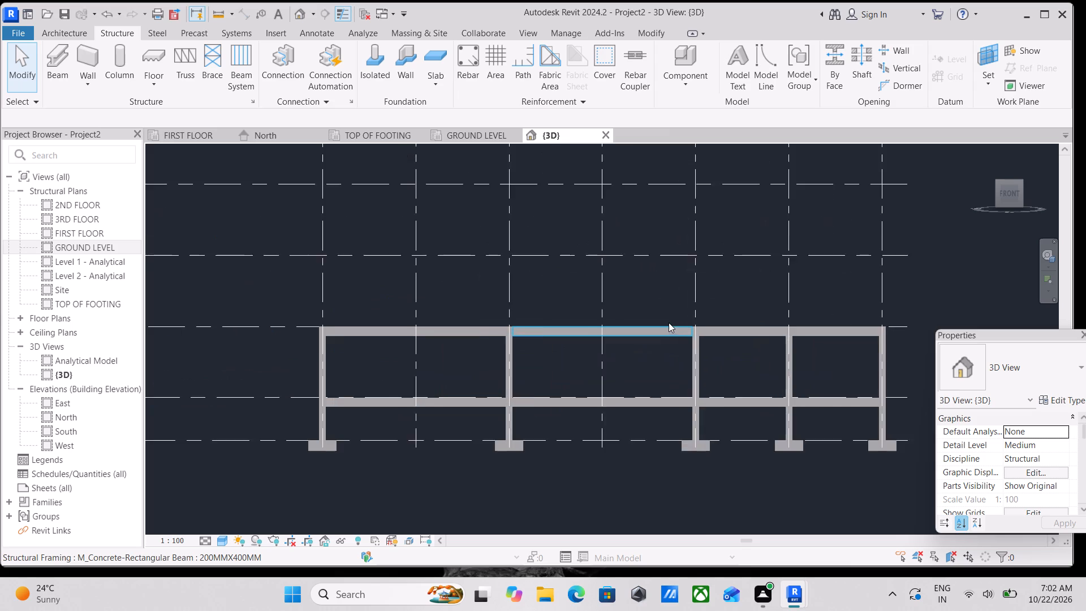
scroll(616, 393, "down", 2)
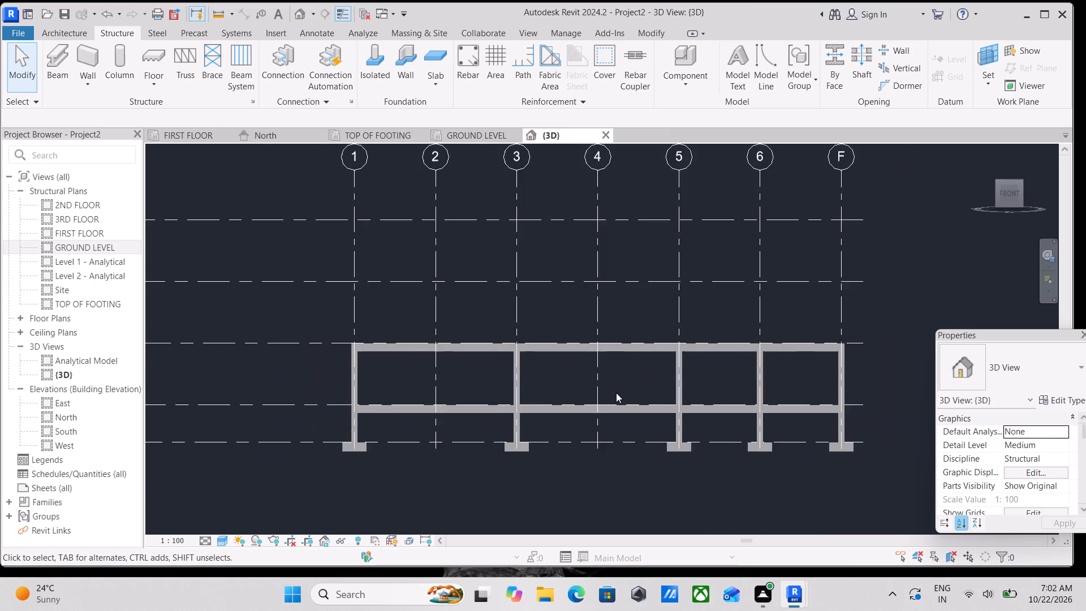
scroll(531, 404, "down", 4)
middle_click_drag(499, 397, 519, 457)
scroll(519, 455, "up", 1)
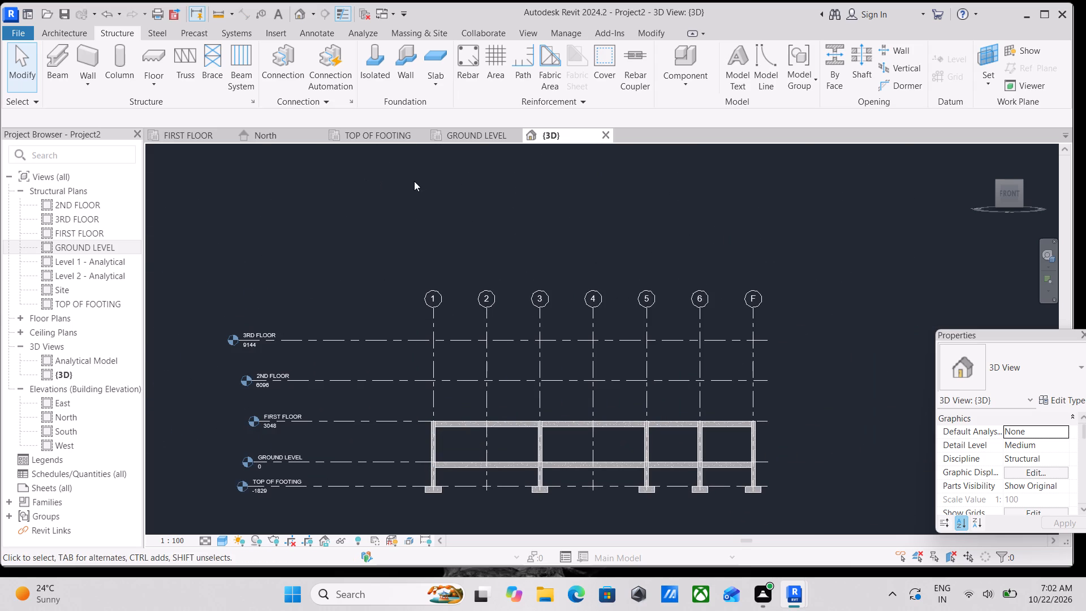
scroll(614, 454, "down", 1)
middle_click_drag(614, 454, 604, 466)
scroll(659, 464, "down", 2)
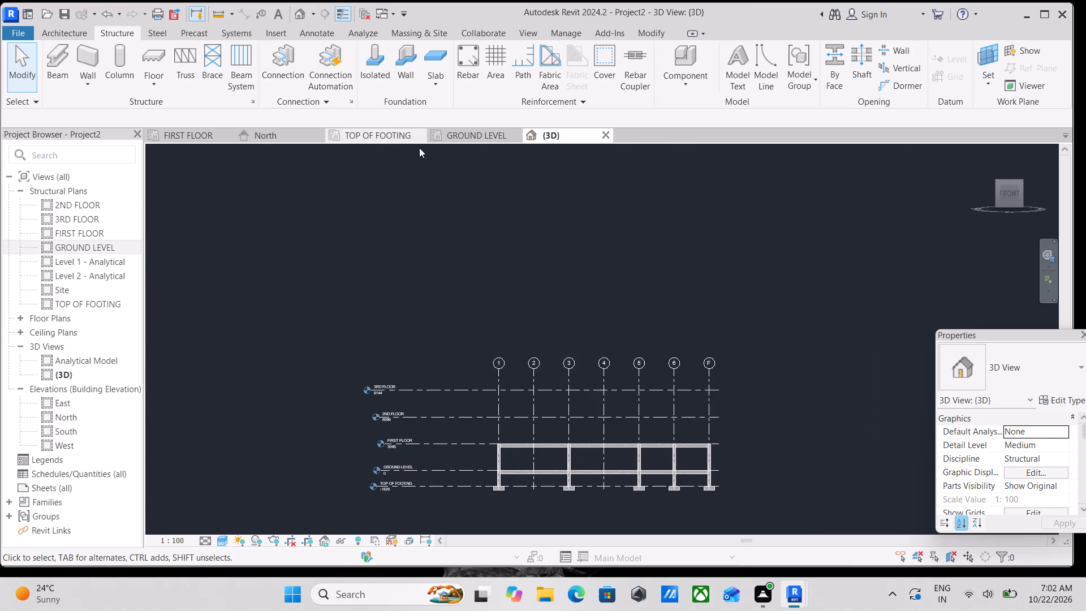
Open the GROUND LEVEL structural plan and examine the bays between gridlines 3 and 5, from C to E.
left_click(466, 136)
scroll(593, 332, "up", 2)
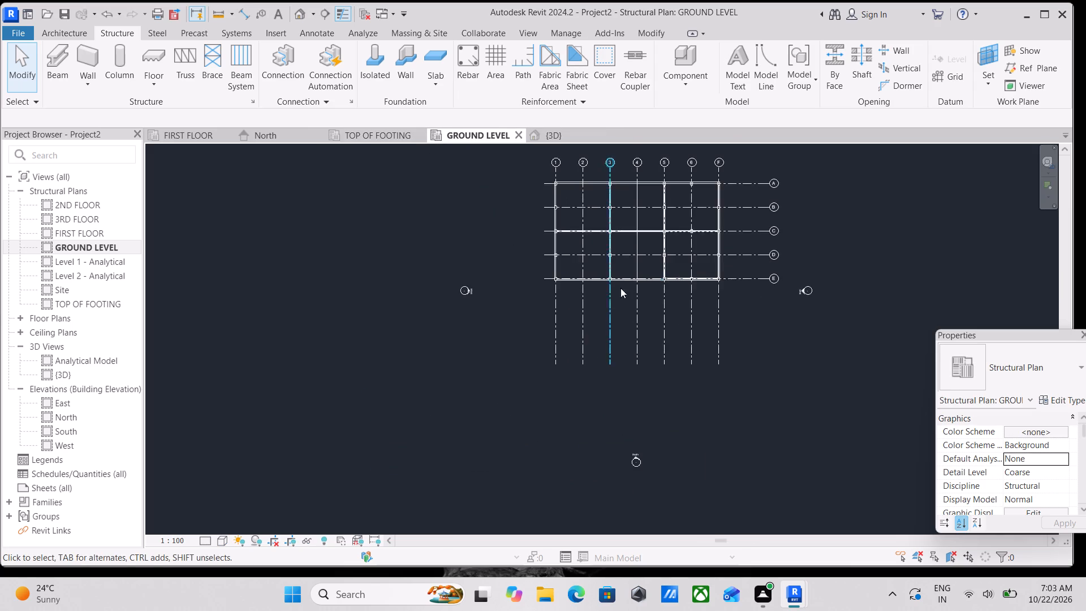
scroll(623, 284, "up", 7)
middle_click_drag(622, 244, 620, 335)
scroll(620, 353, "up", 4)
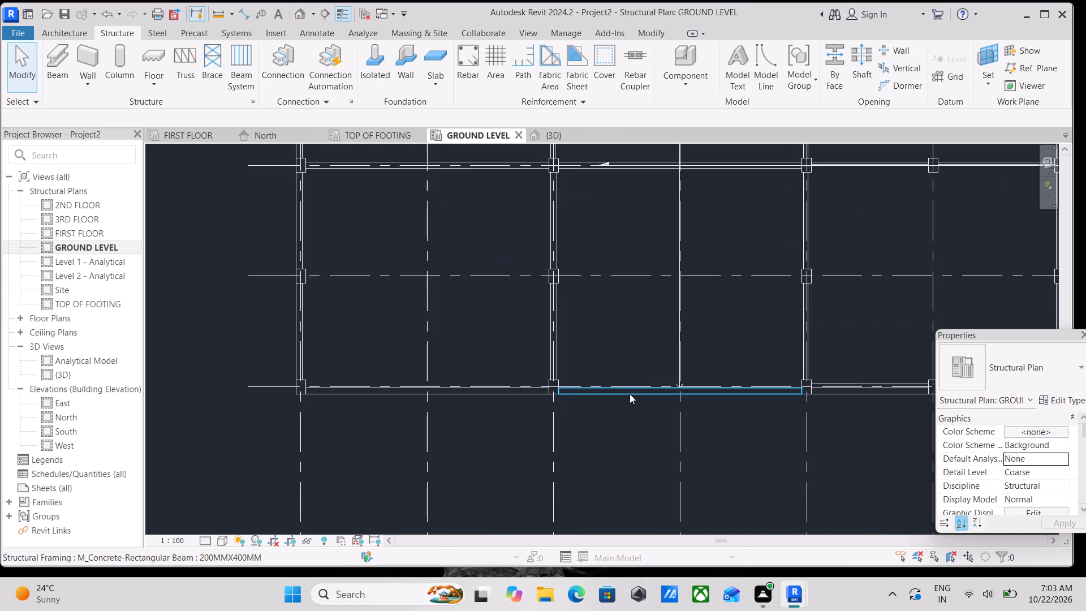
middle_click_drag(658, 340, 685, 379)
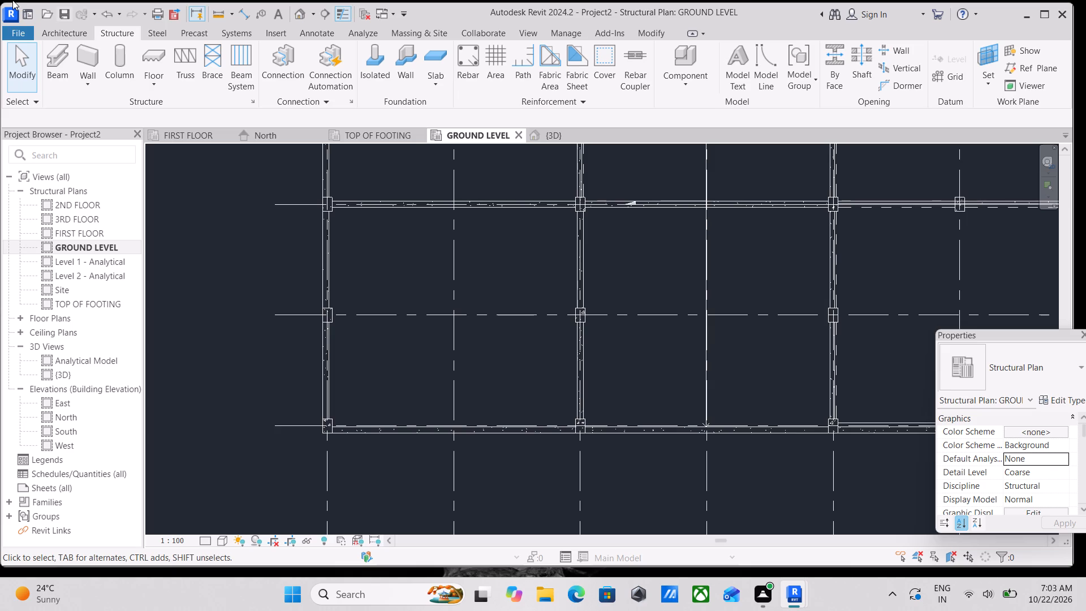
scroll(6, 10, "down", 3)
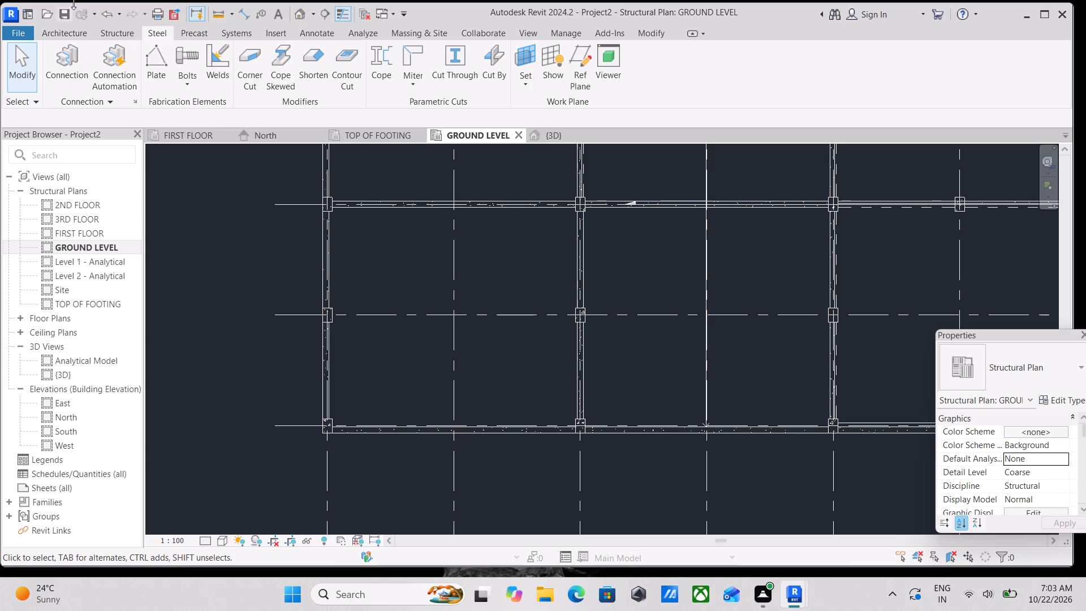
scroll(40, 20, "down", 2)
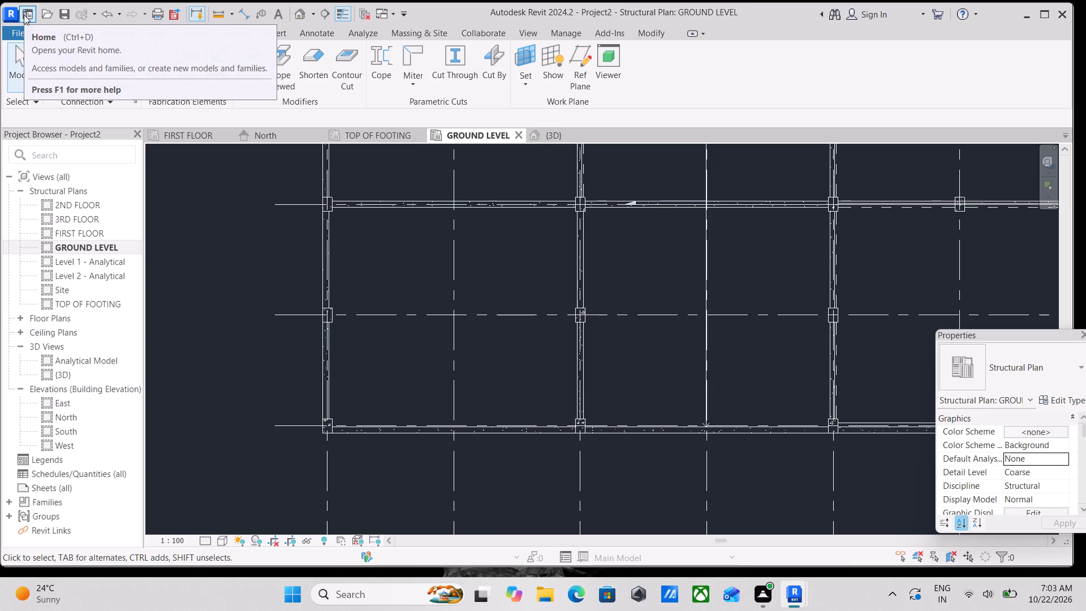
scroll(367, 289, "down", 4)
scroll(587, 337, "up", 7)
middle_click_drag(550, 365, 603, 433)
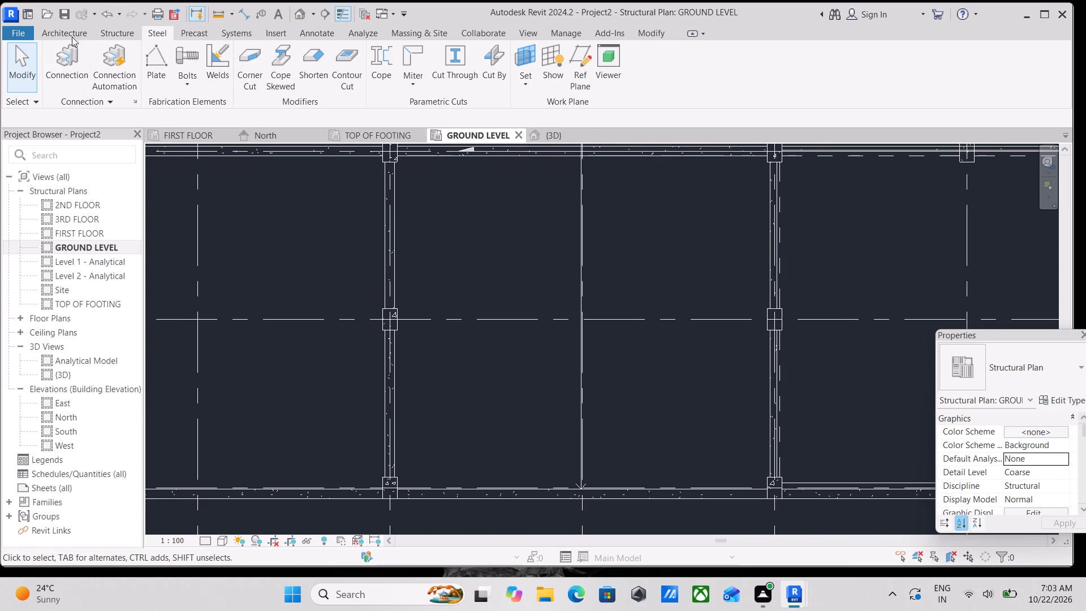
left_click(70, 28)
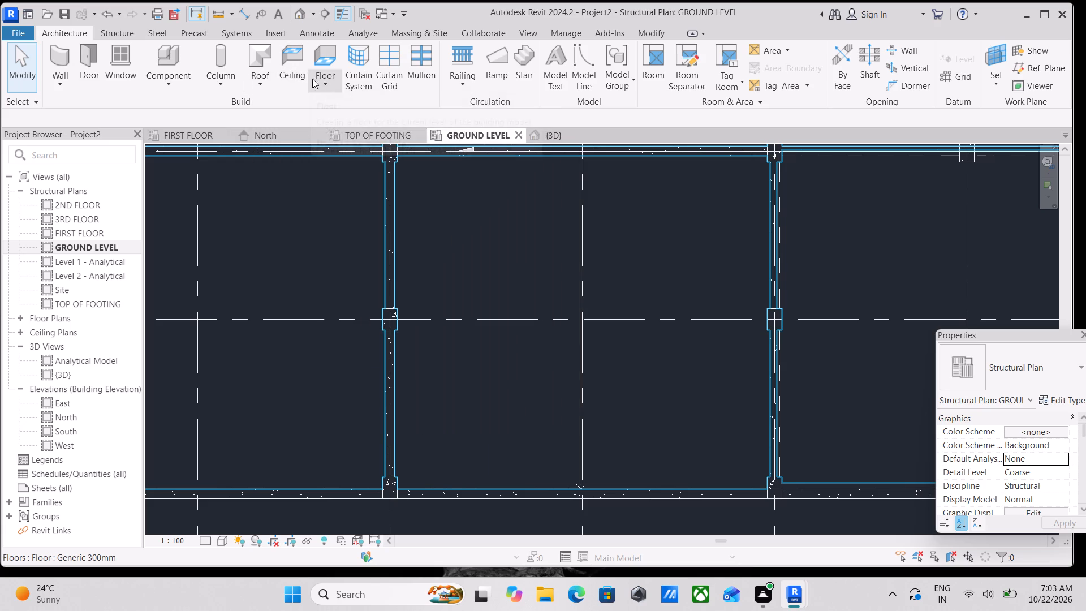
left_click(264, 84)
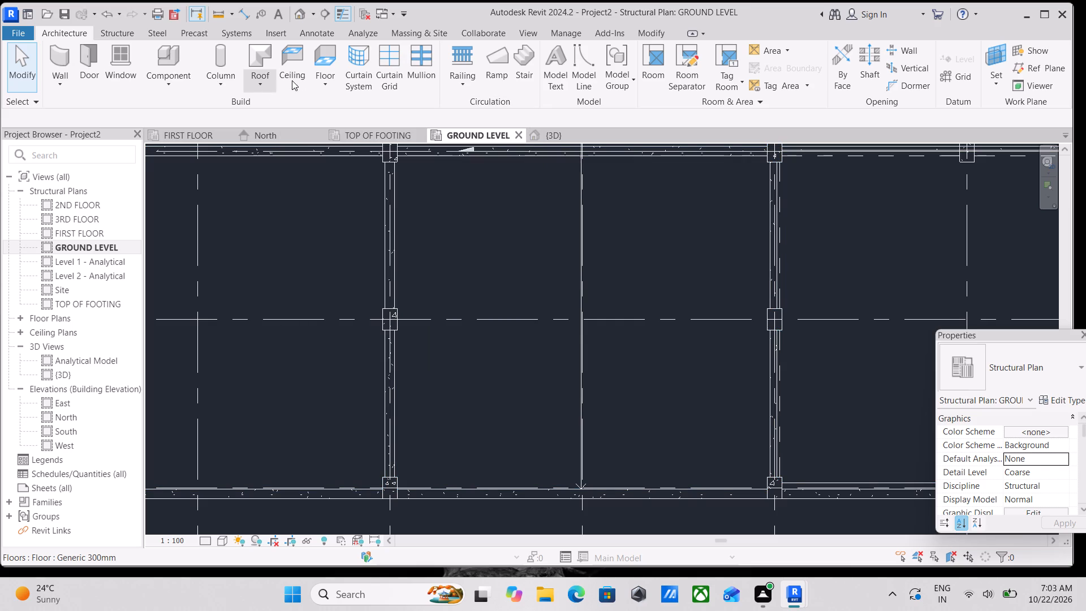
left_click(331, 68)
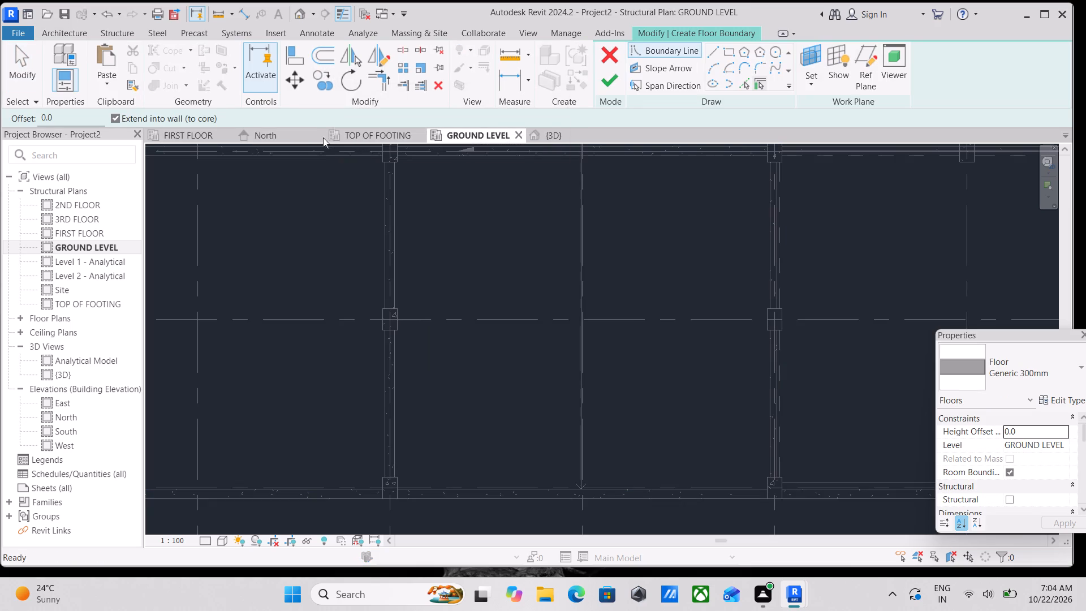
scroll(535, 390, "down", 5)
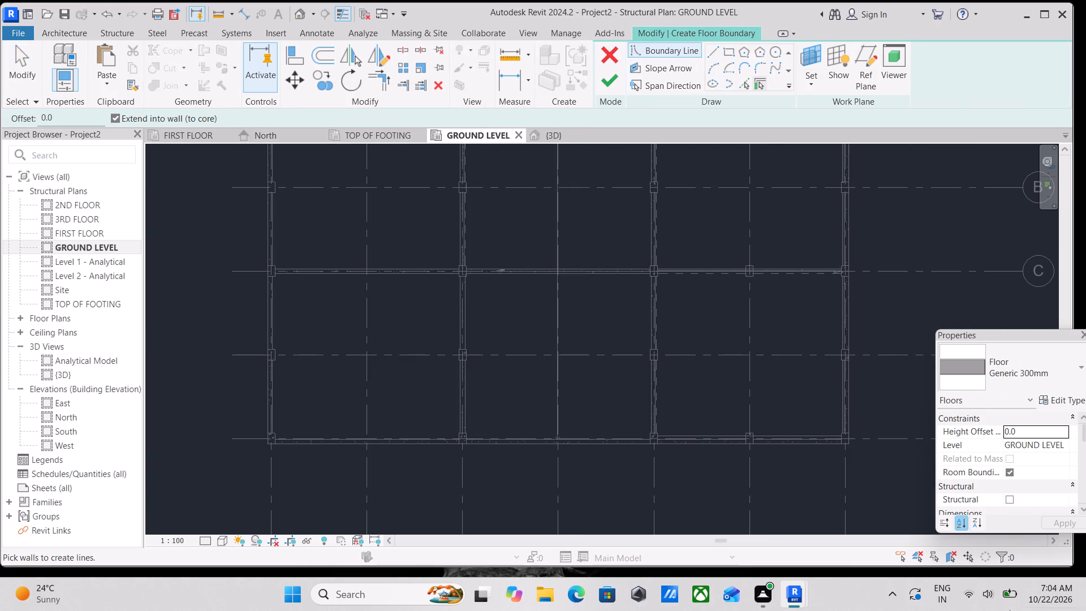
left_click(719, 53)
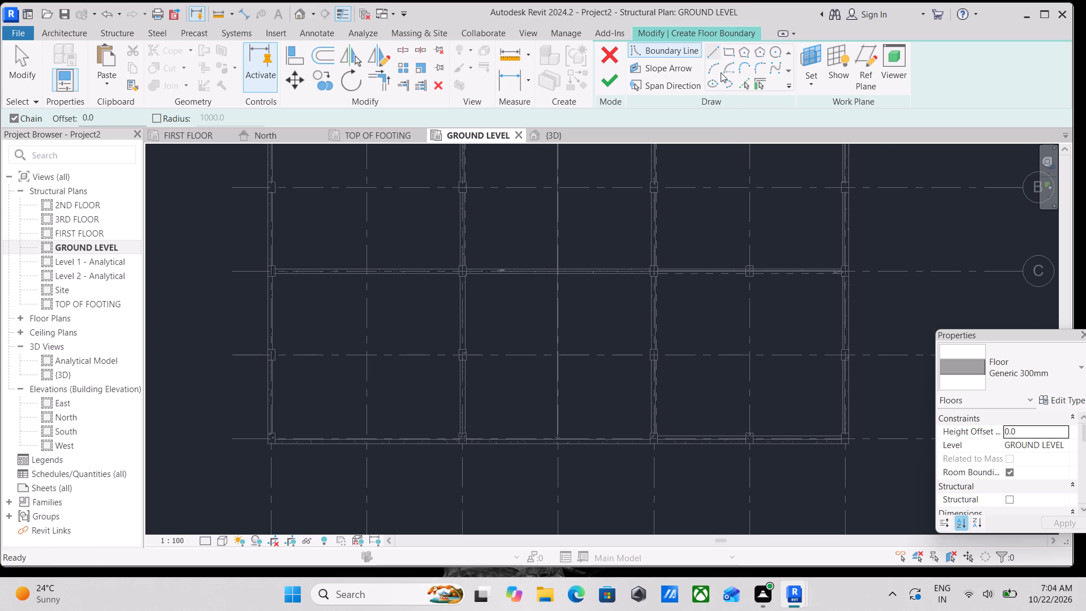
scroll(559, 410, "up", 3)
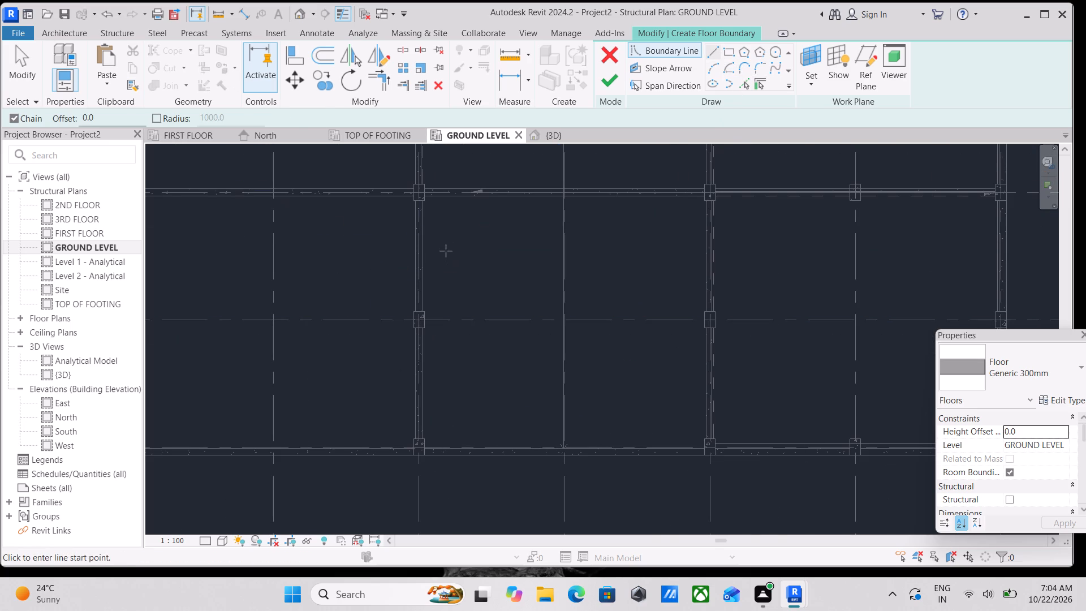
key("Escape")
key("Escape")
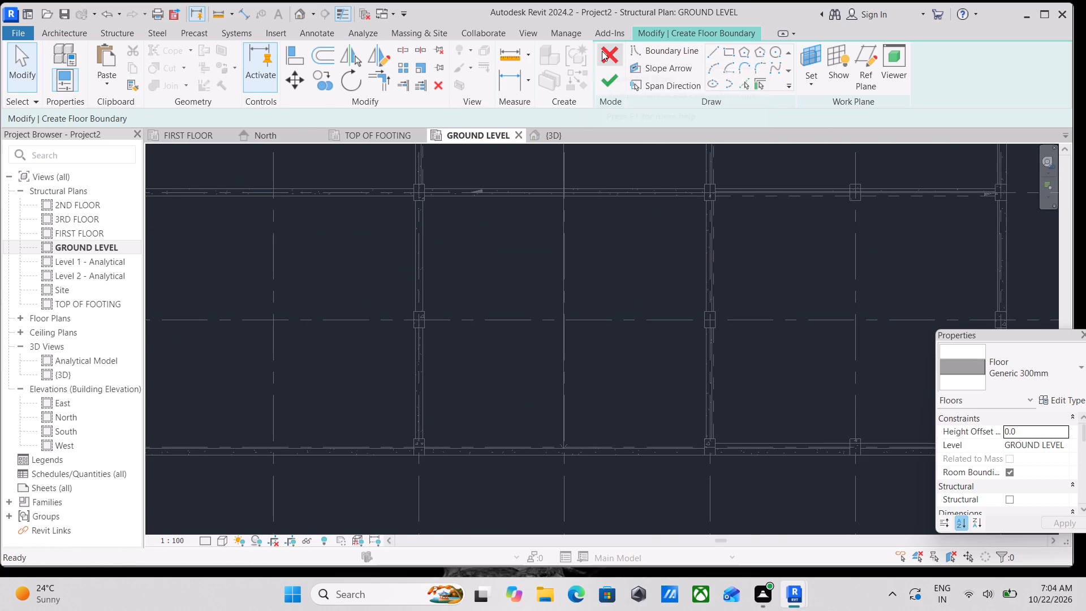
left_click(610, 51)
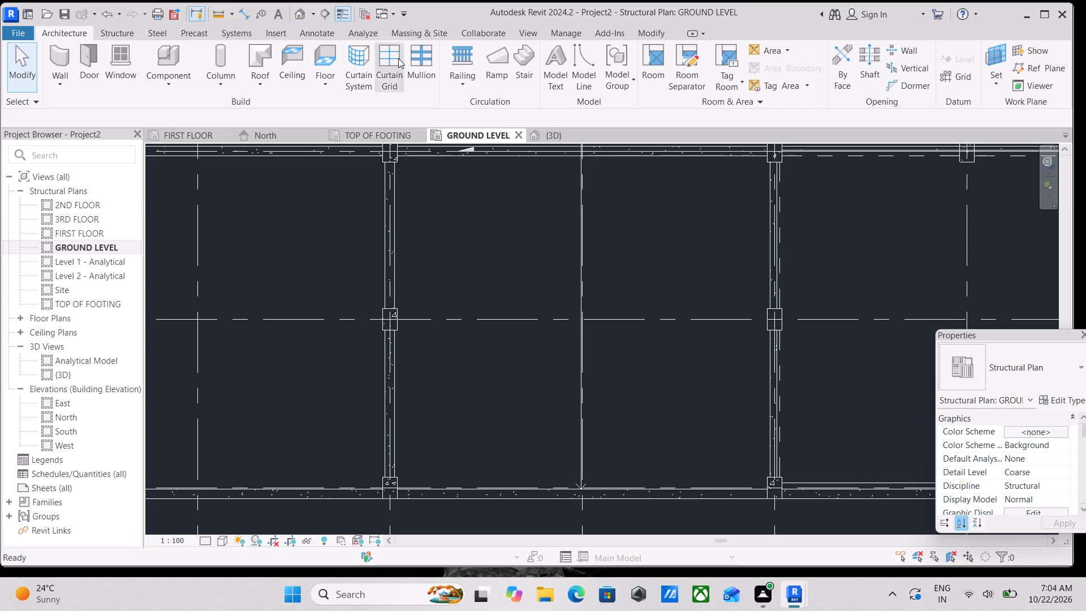
Start a stair with a sketched run and draw a vertical boundary line about 3191 mm long, ending at gridline D.
left_click(527, 74)
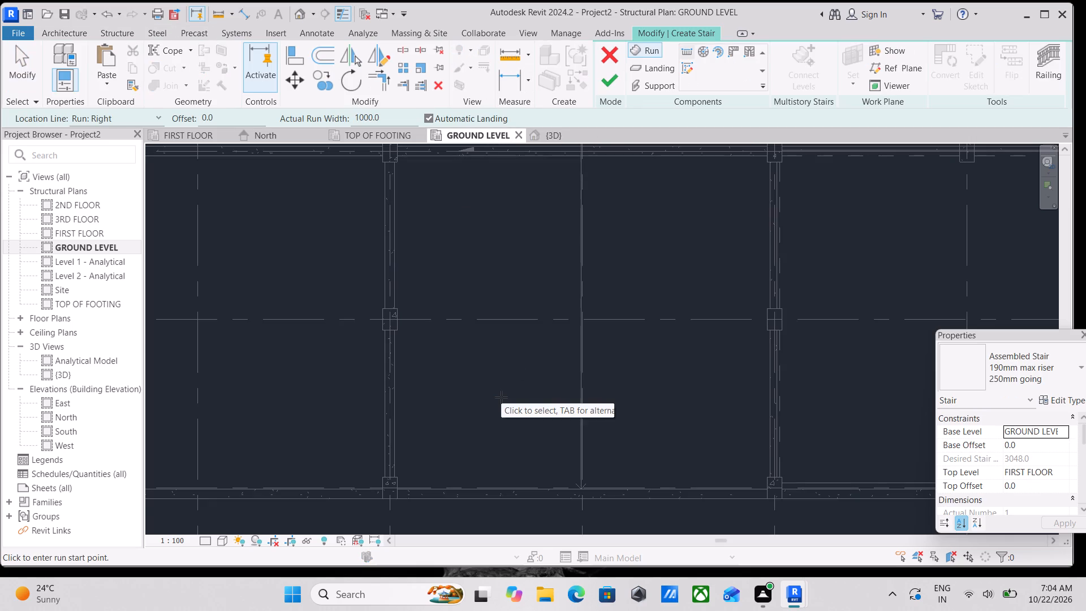
scroll(540, 458, "up", 1)
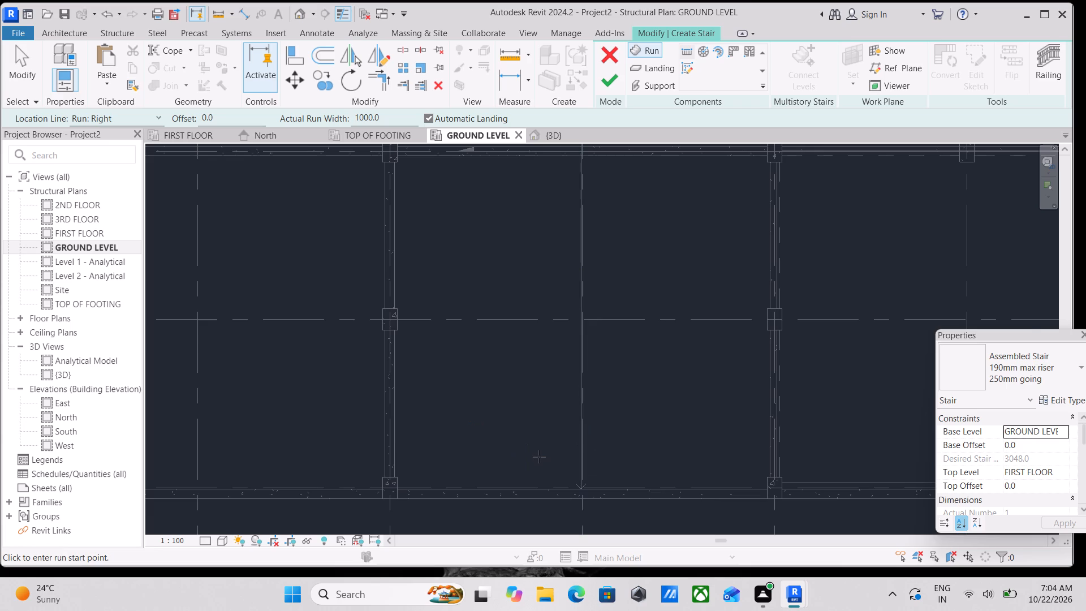
scroll(539, 457, "up", 1)
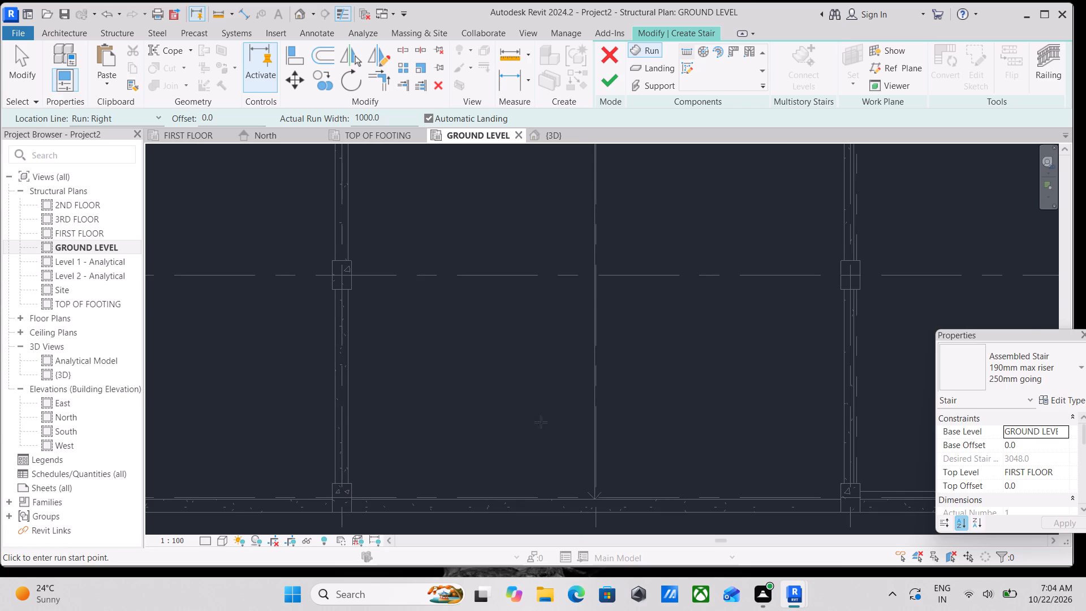
left_click(692, 63)
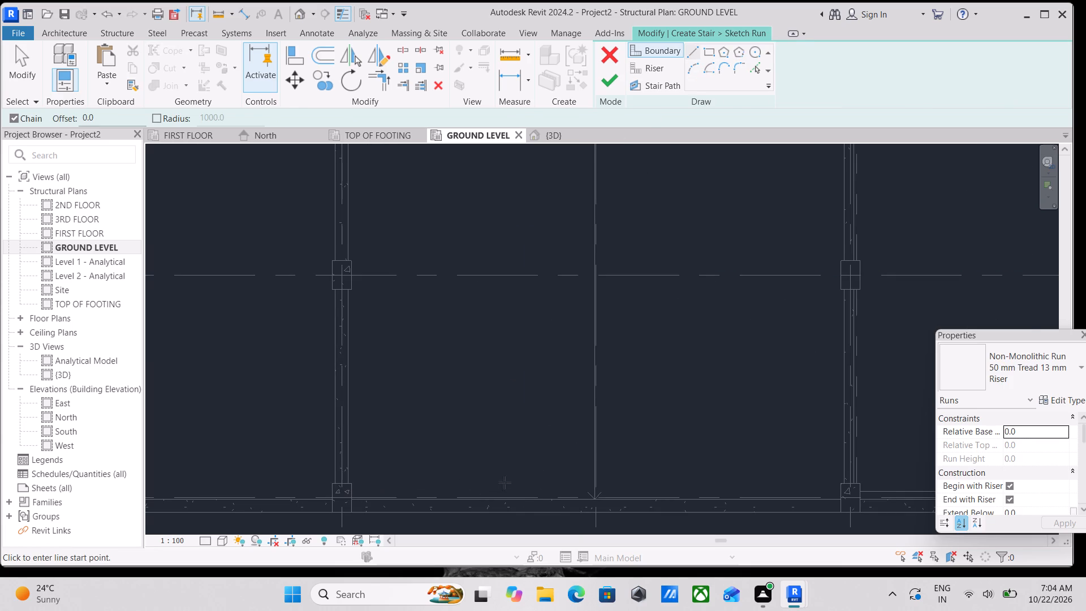
left_click(506, 478)
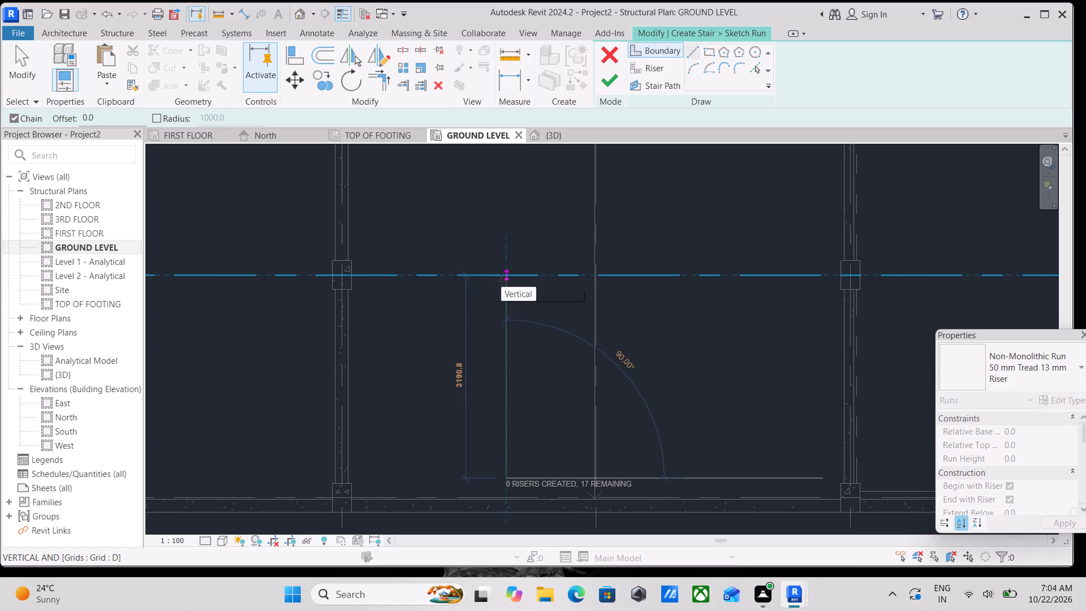
left_click(501, 281)
key("Escape")
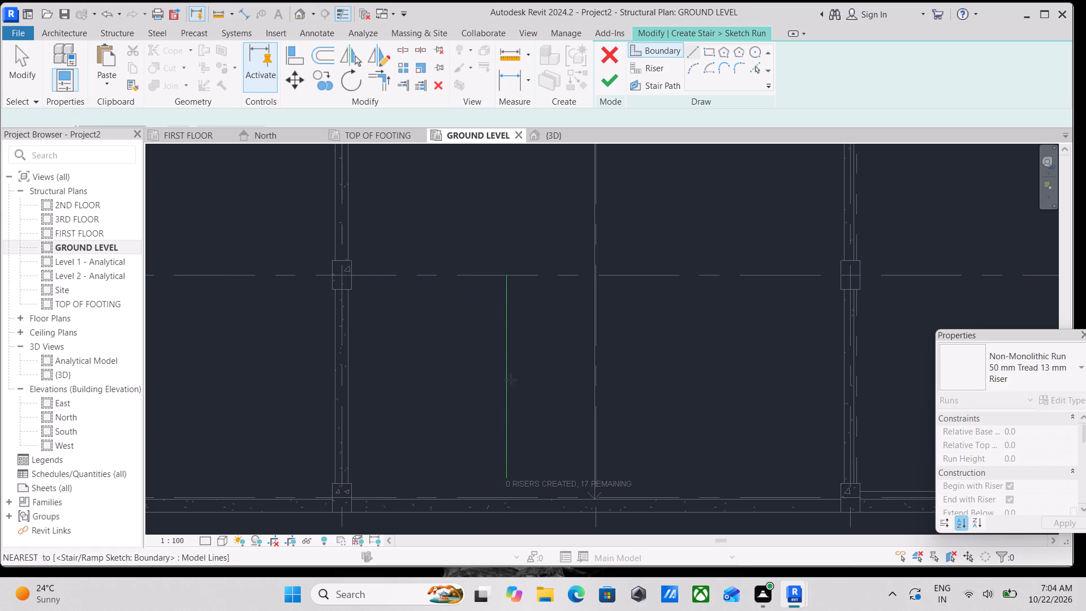
key("Escape")
Draw a horizontal boundary line about 2100 mm long from the lower end of the vertical boundary, across the bay.
scroll(503, 470, "up", 2)
middle_click_drag(554, 445, 518, 367)
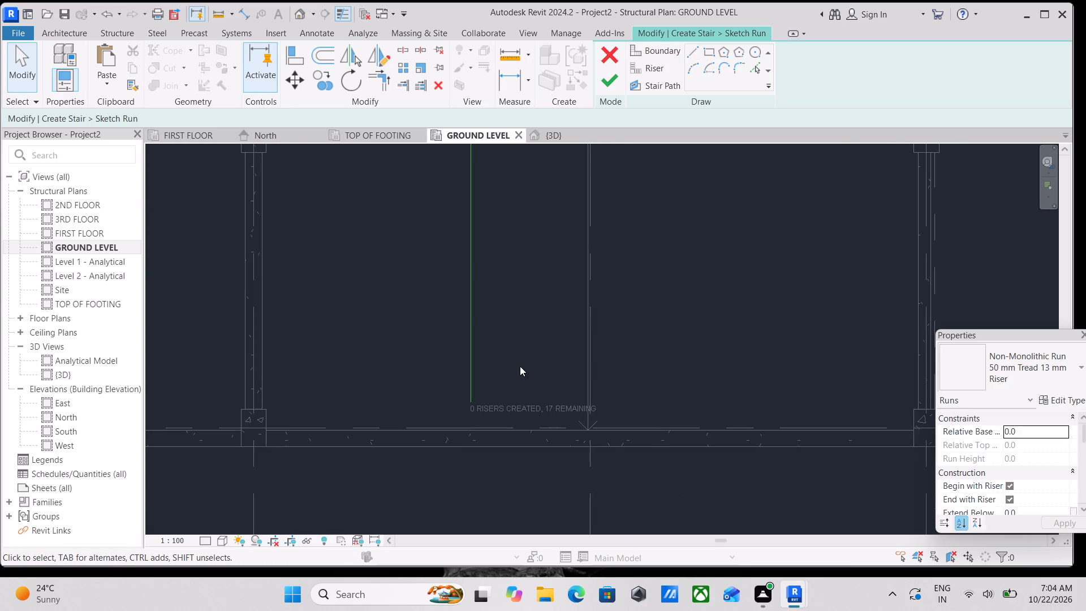
scroll(467, 401, "up", 2)
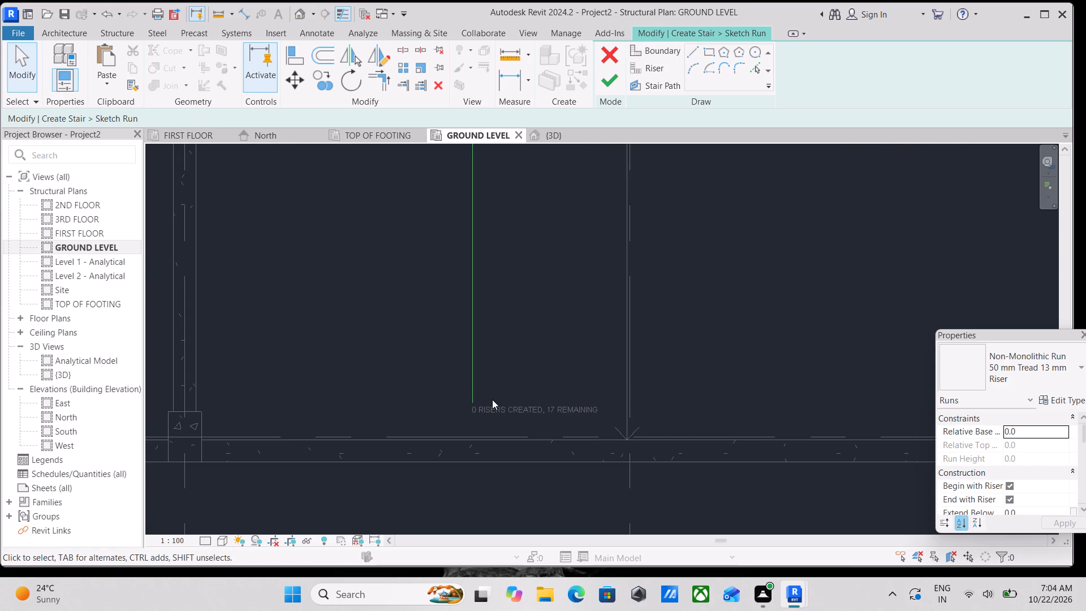
left_click(690, 48)
left_click(469, 403)
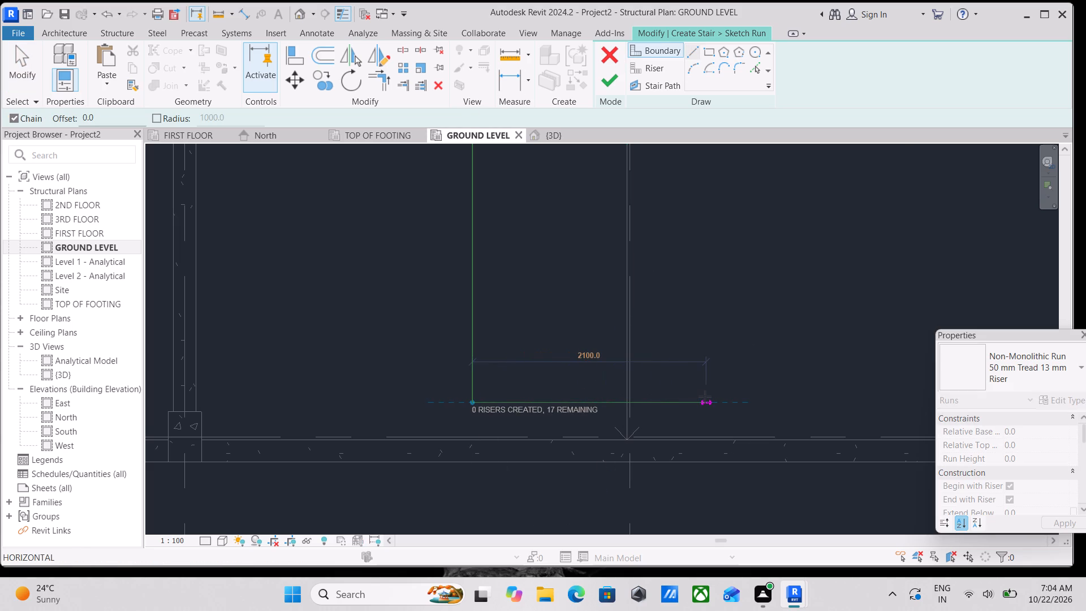
left_click(705, 397)
key("Escape")
key("Escape")
key("Escape")
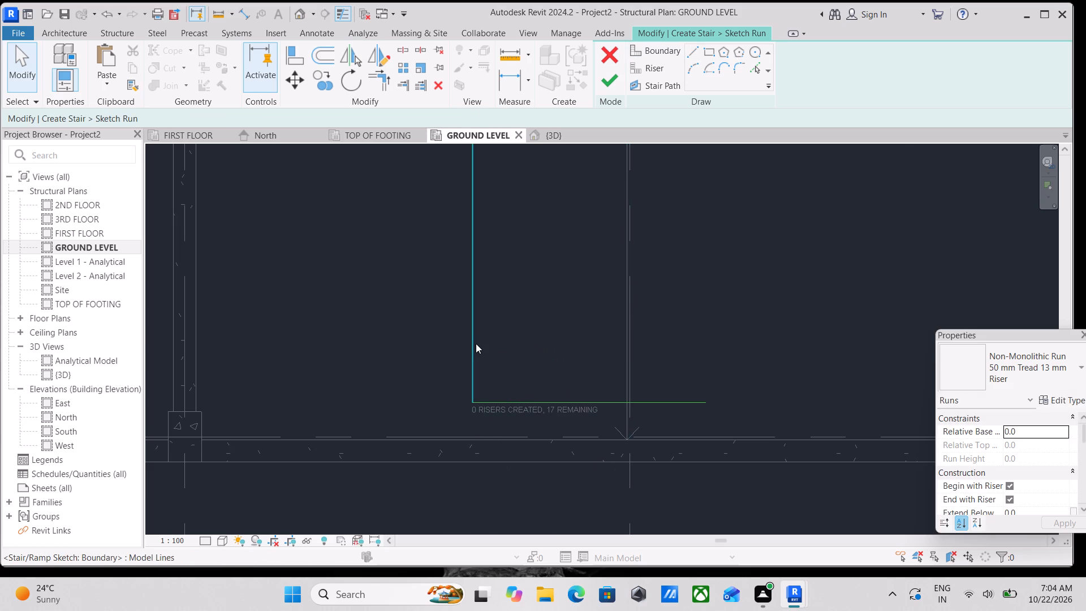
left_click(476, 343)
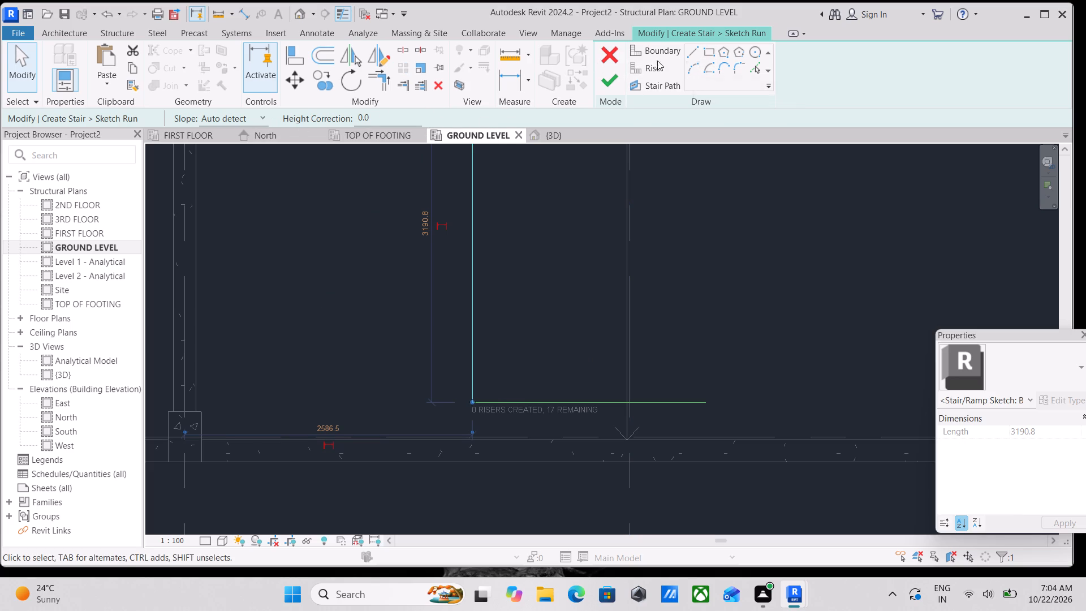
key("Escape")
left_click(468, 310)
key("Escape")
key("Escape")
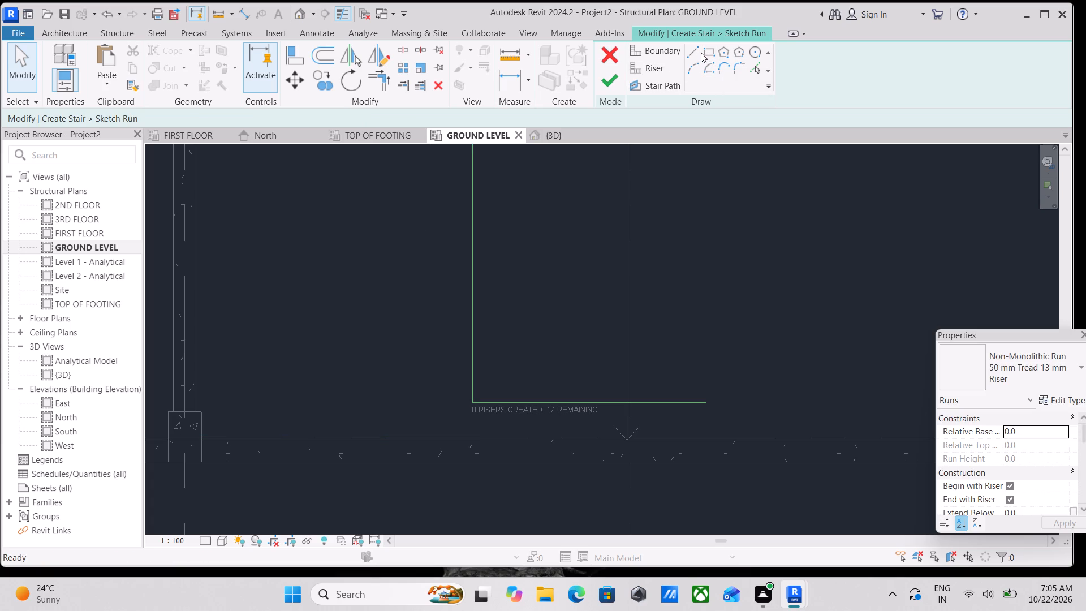
Create a parallel boundary line by picking the vertical boundary with a 7' offset toward the free end of the horizontal line.
left_click(756, 71)
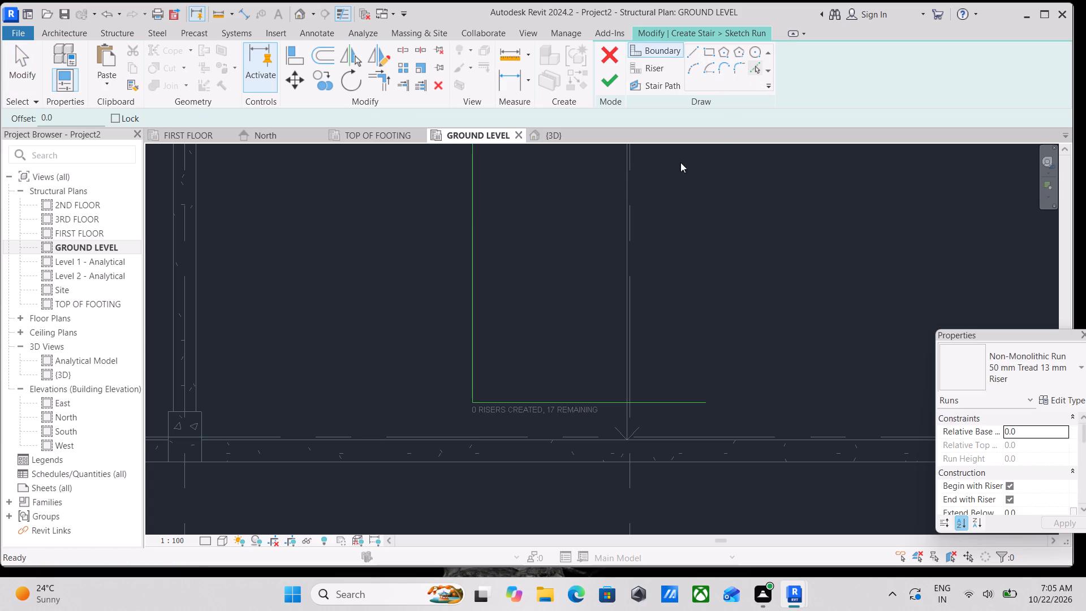
left_click_drag(75, 121, 1, 124)
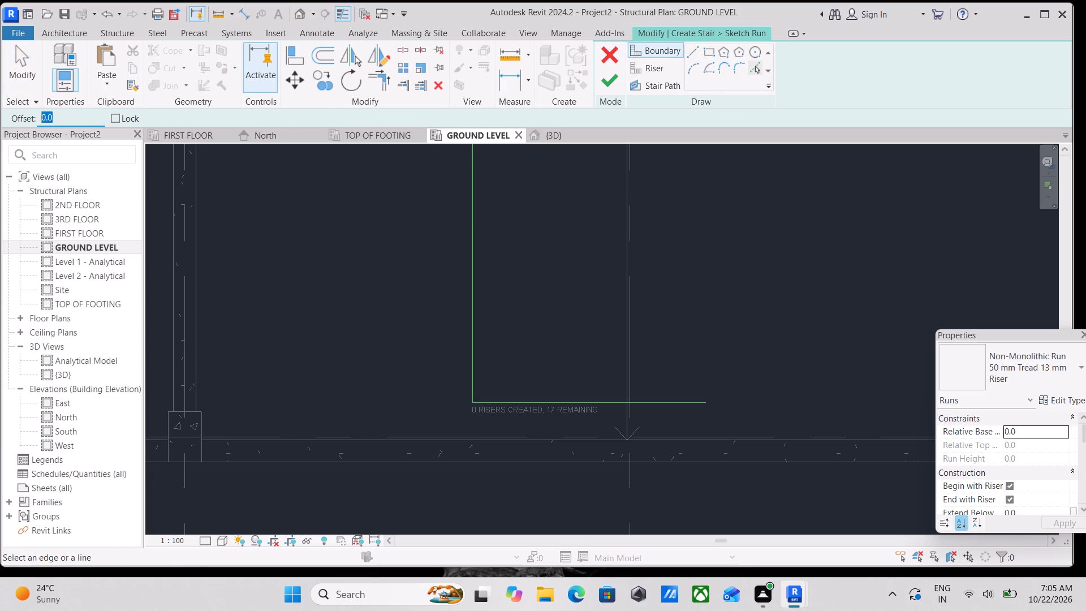
left_click_drag(1, 124, 0, 124)
type("7'")
key("Return")
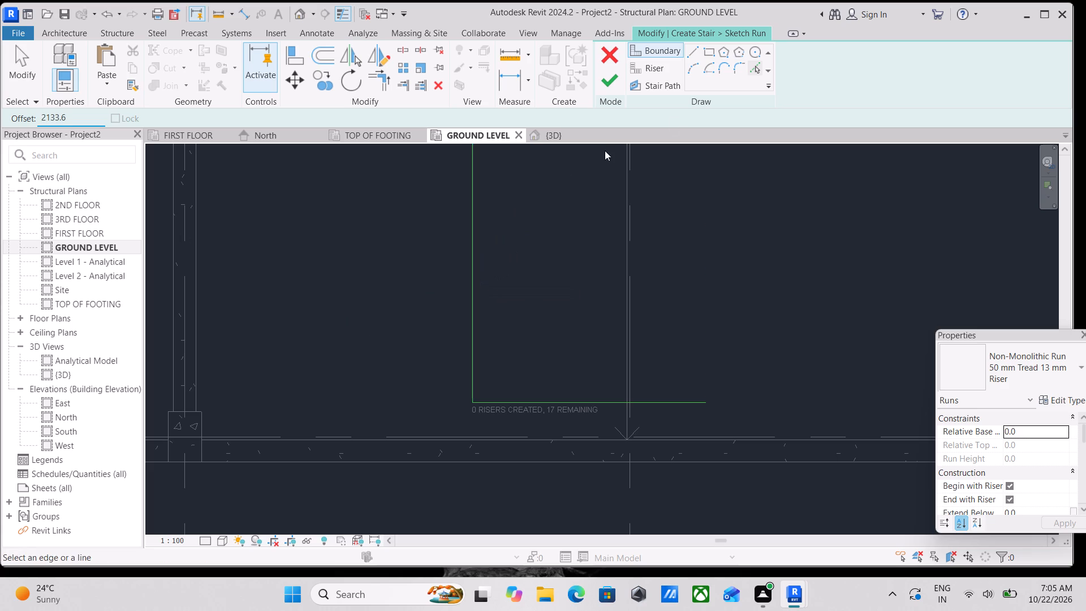
left_click(753, 71)
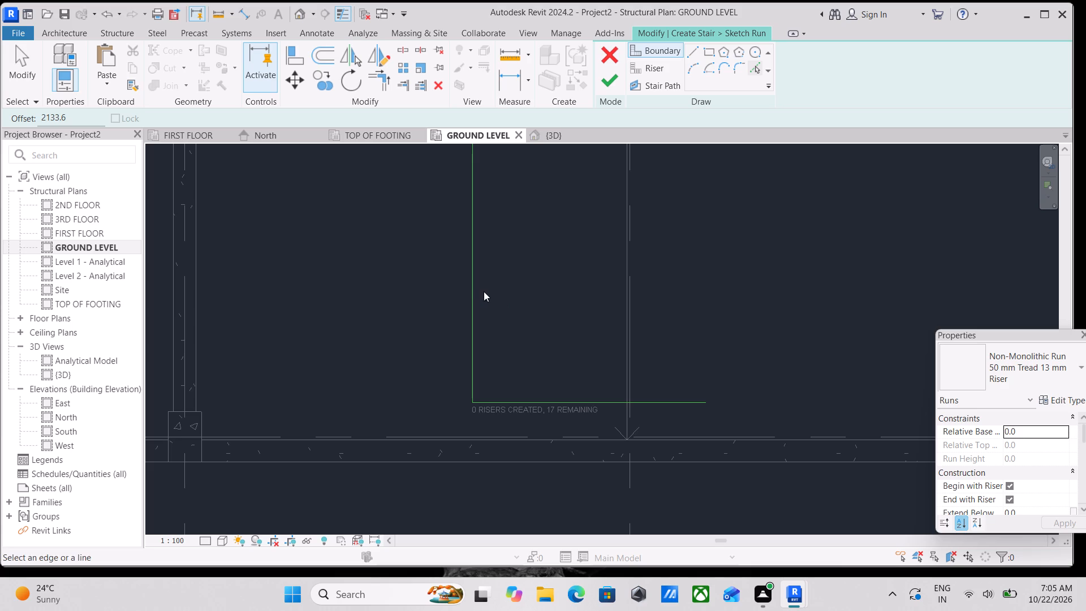
left_click(474, 289)
scroll(697, 372, "up", 1)
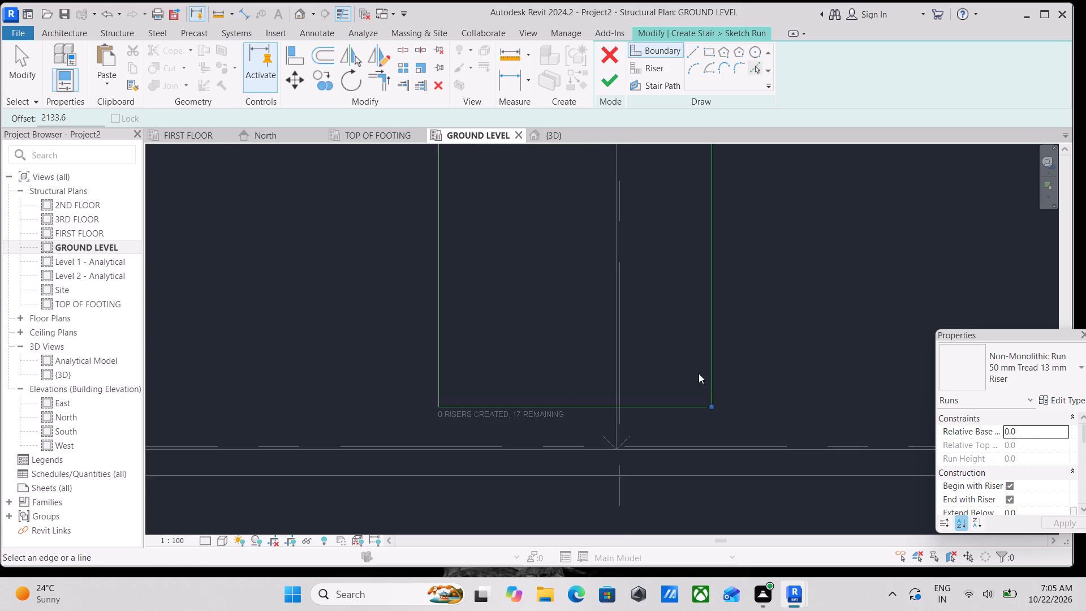
scroll(699, 373, "up", 2)
scroll(813, 385, "down", 2)
middle_click_drag(812, 389, 801, 464)
scroll(716, 354, "down", 3)
key("Escape")
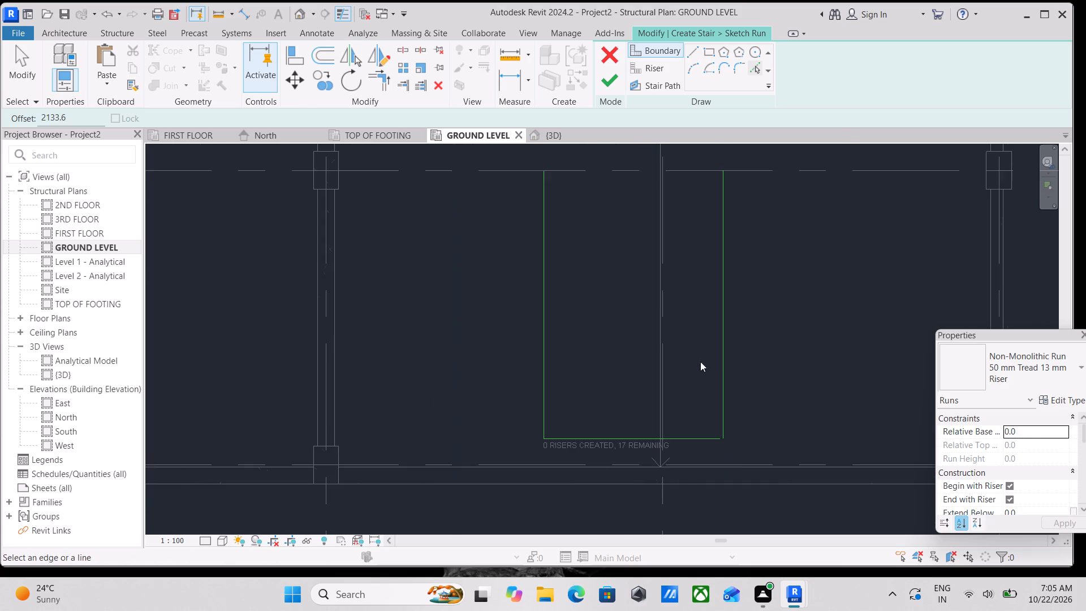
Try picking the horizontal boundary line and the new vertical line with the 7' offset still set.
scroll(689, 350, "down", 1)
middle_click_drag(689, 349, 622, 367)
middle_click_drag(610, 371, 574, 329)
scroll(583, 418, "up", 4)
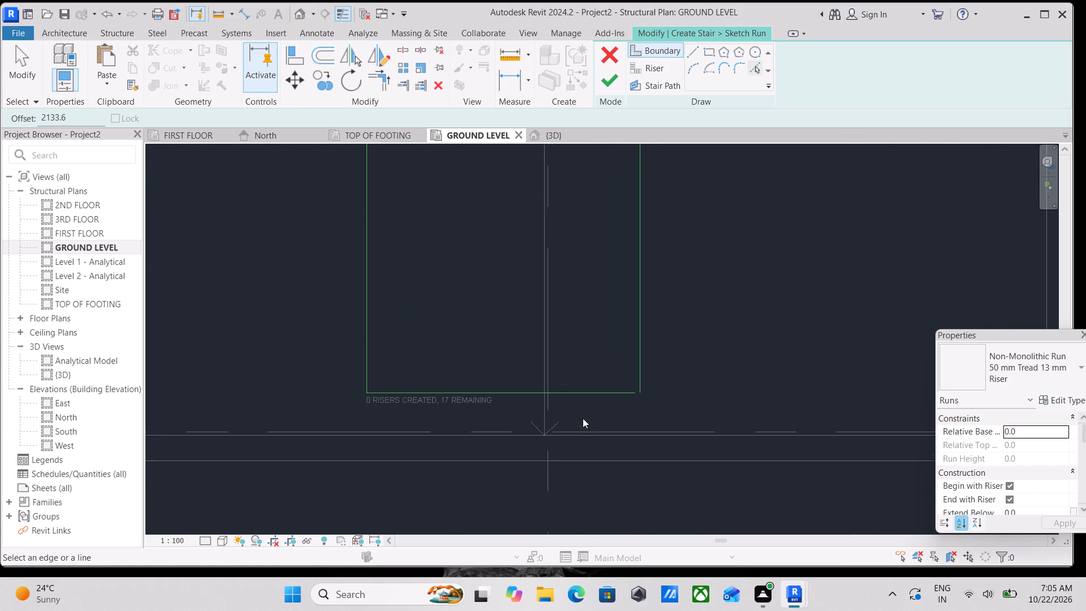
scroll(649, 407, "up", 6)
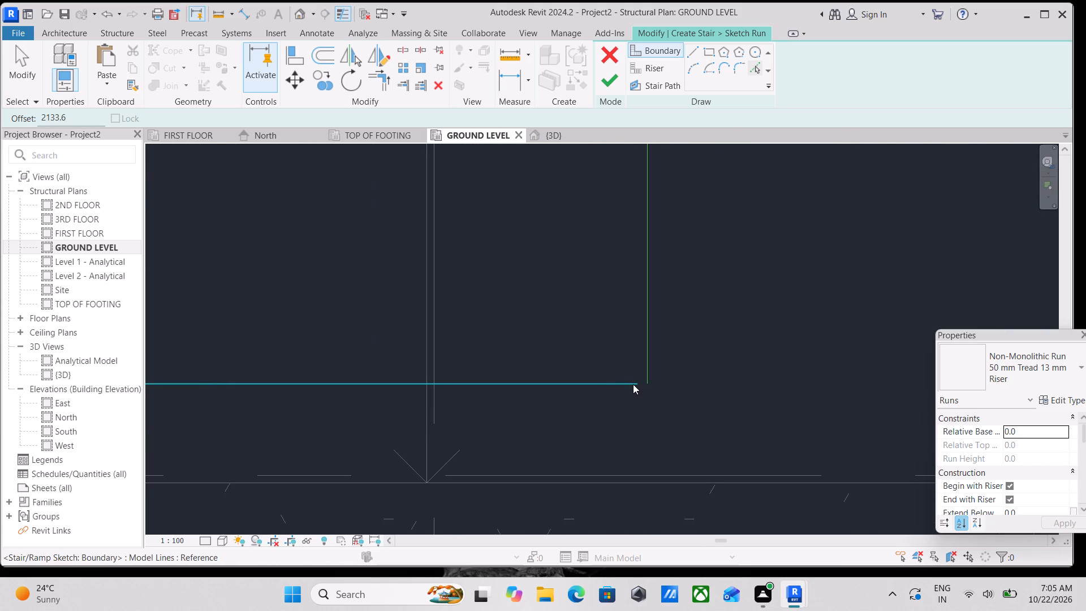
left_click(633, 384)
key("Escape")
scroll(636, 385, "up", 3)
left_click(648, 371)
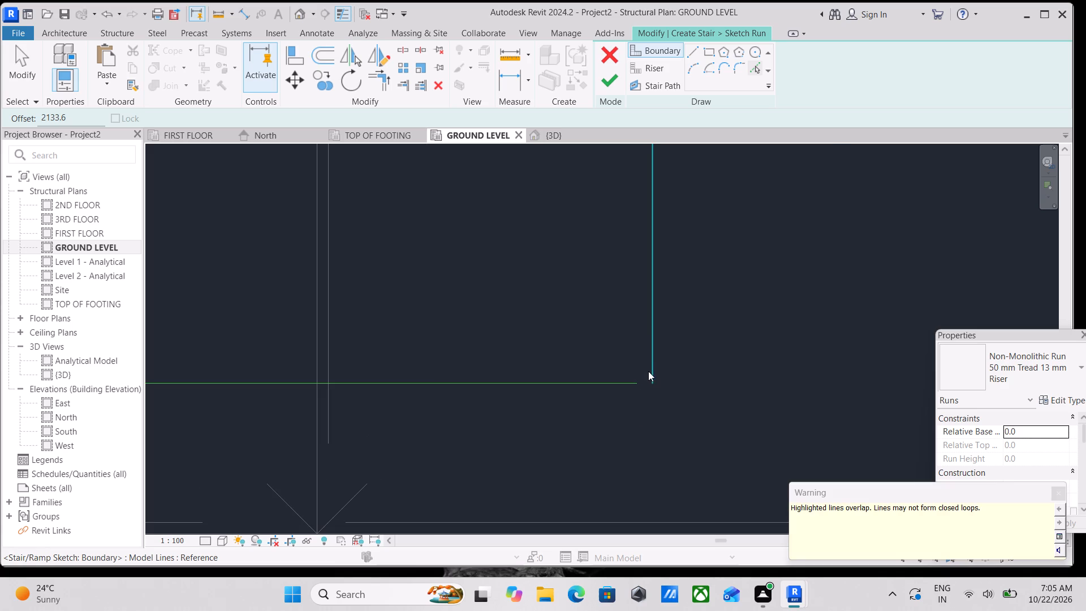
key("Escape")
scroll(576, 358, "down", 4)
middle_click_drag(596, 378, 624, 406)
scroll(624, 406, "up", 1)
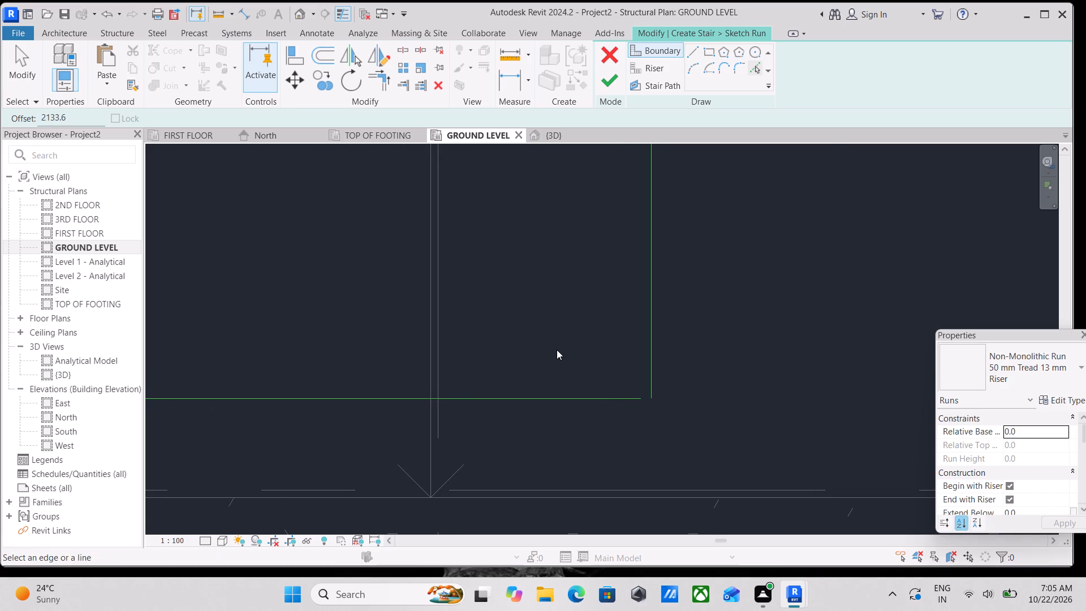
Trim/extend the offset vertical boundary and the lower horizontal boundary to meet in a corner.
type("TR")
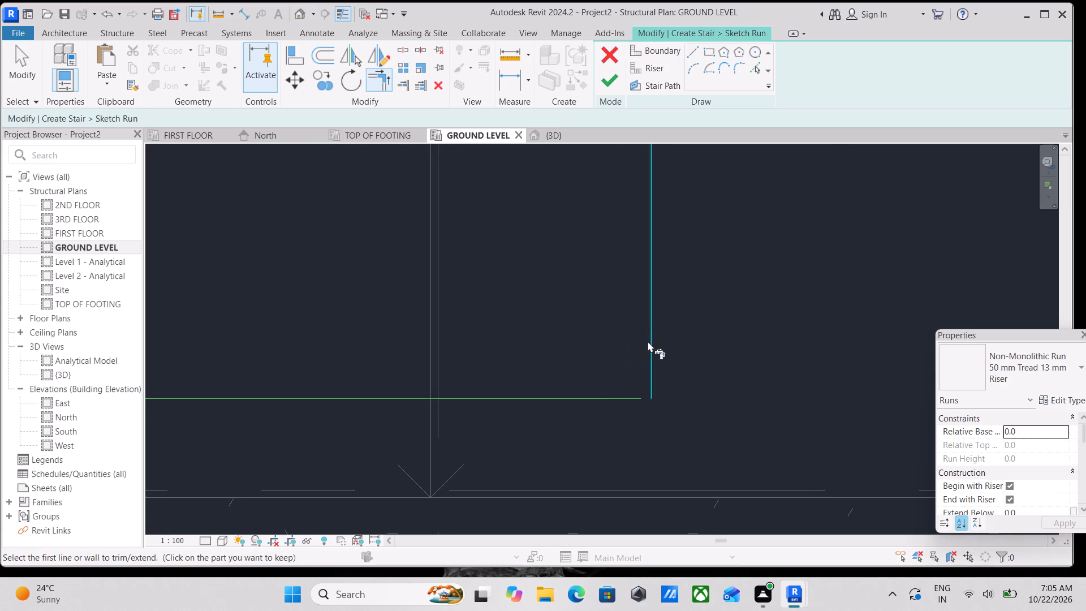
left_click(648, 341)
left_click(624, 397)
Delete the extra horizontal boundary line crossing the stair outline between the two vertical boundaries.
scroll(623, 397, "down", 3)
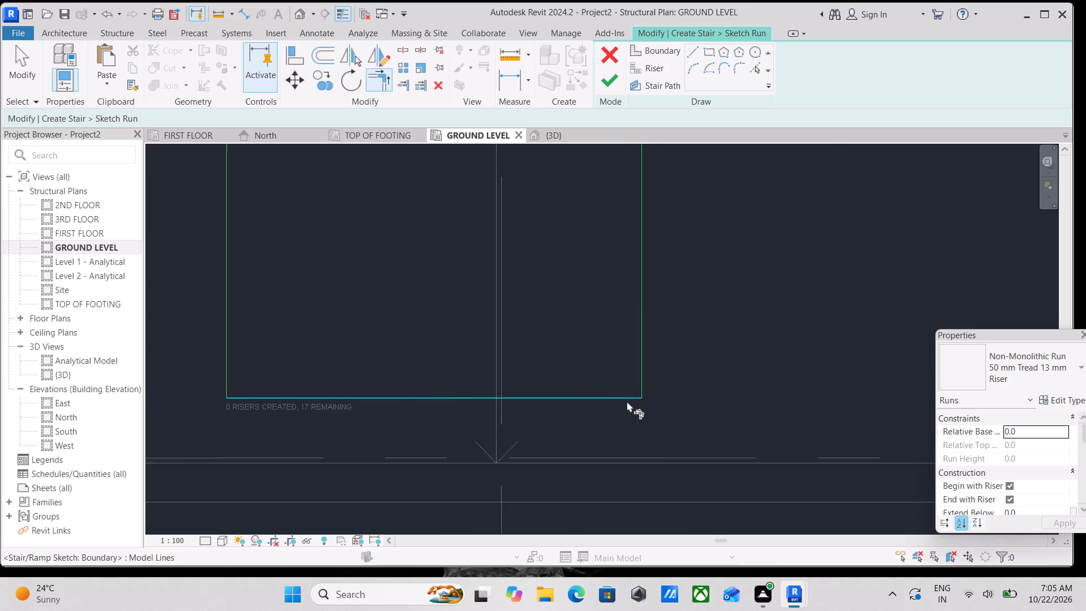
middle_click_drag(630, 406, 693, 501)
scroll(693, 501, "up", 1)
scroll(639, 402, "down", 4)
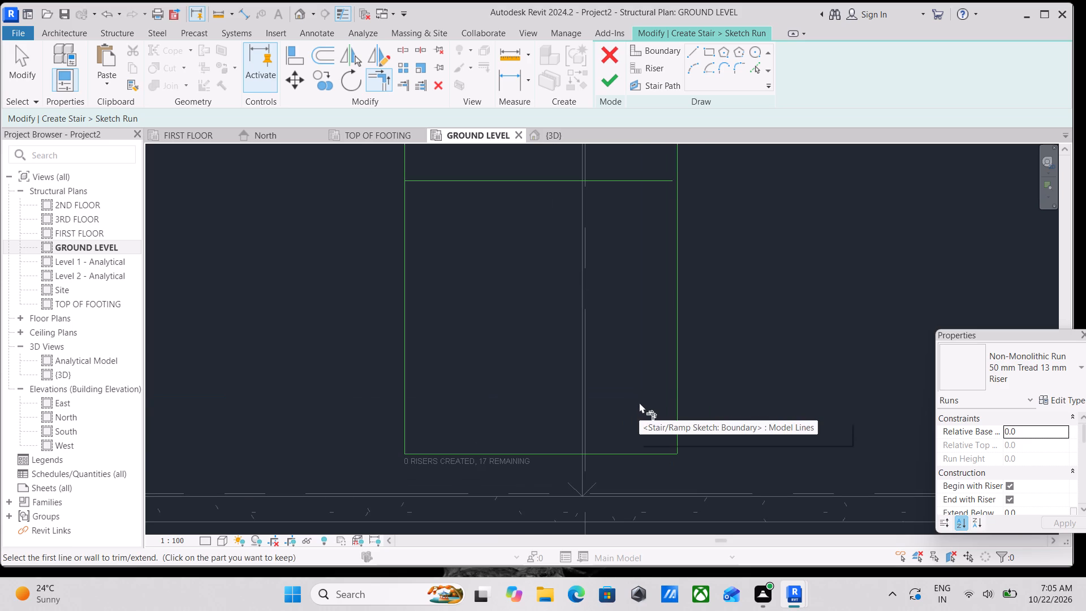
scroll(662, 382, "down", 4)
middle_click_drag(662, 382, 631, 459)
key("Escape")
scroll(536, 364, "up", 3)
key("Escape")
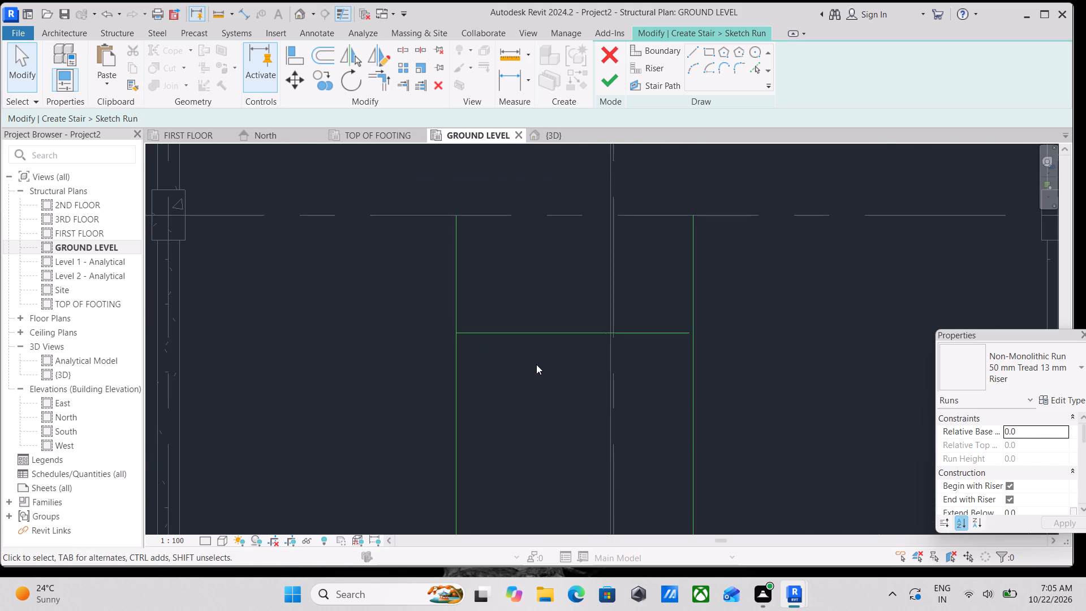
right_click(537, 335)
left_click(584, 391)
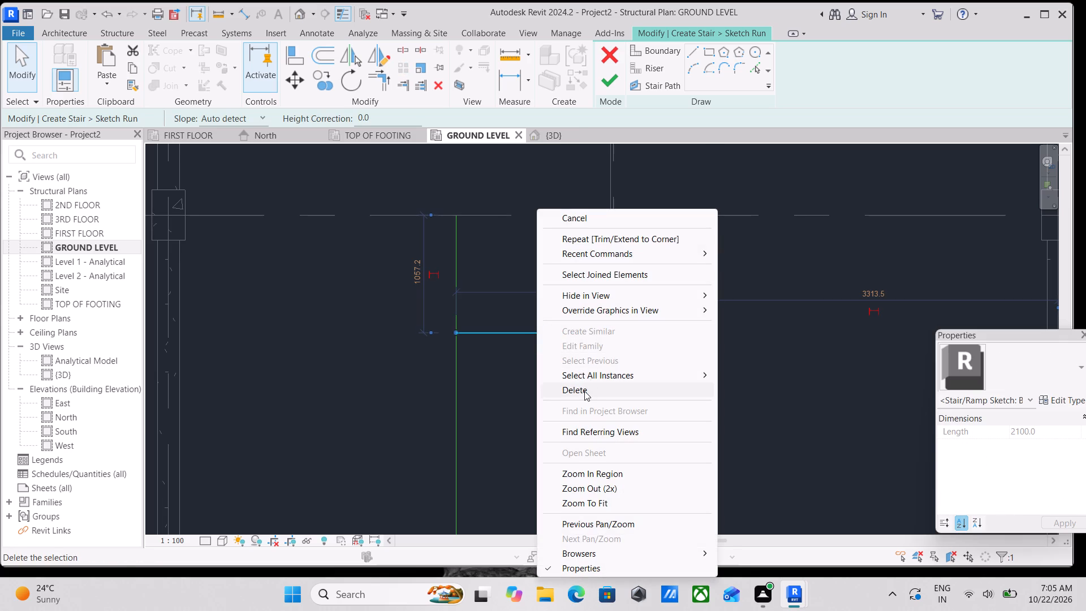
Draw a vertical boundary line from the midpoint of the stair outline's lower edge up to grid D.
scroll(584, 391, "down", 4)
middle_click_drag(584, 391, 584, 369)
scroll(517, 450, "up", 2)
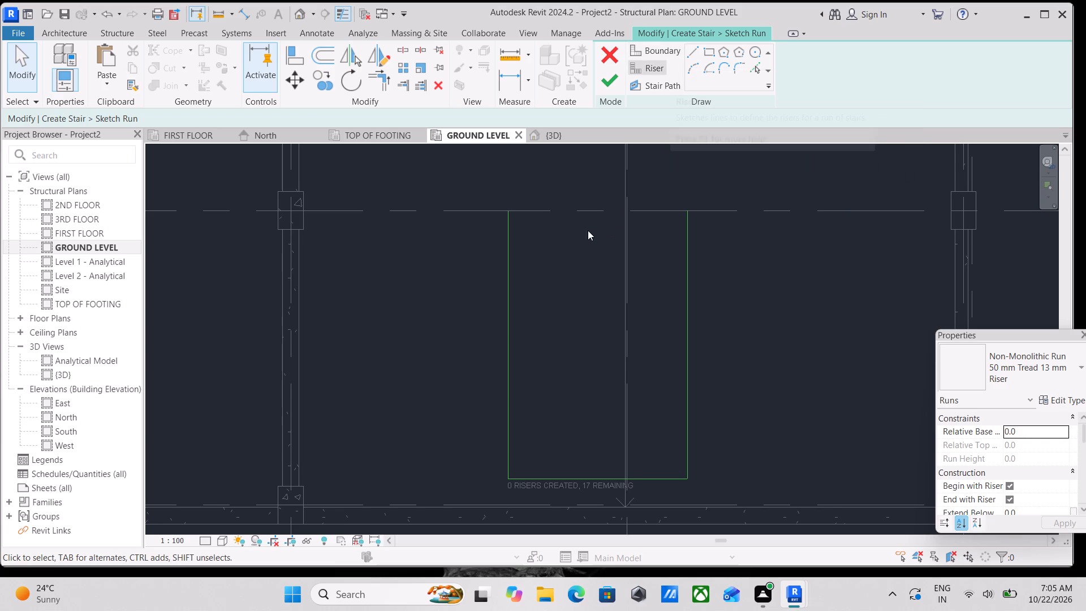
middle_click_drag(588, 230, 589, 235)
left_click(694, 49)
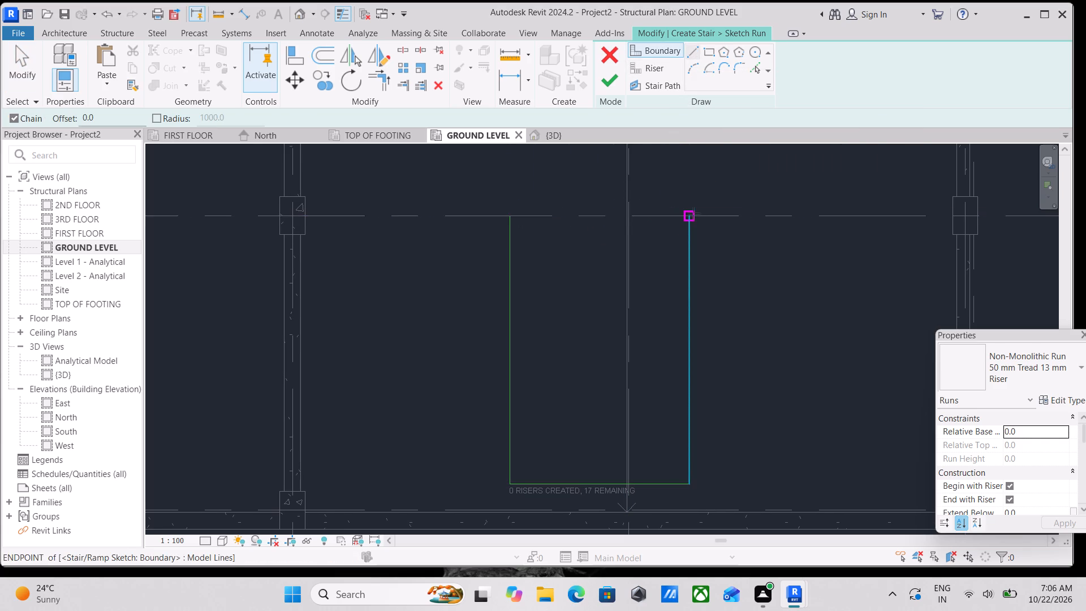
left_click(618, 218)
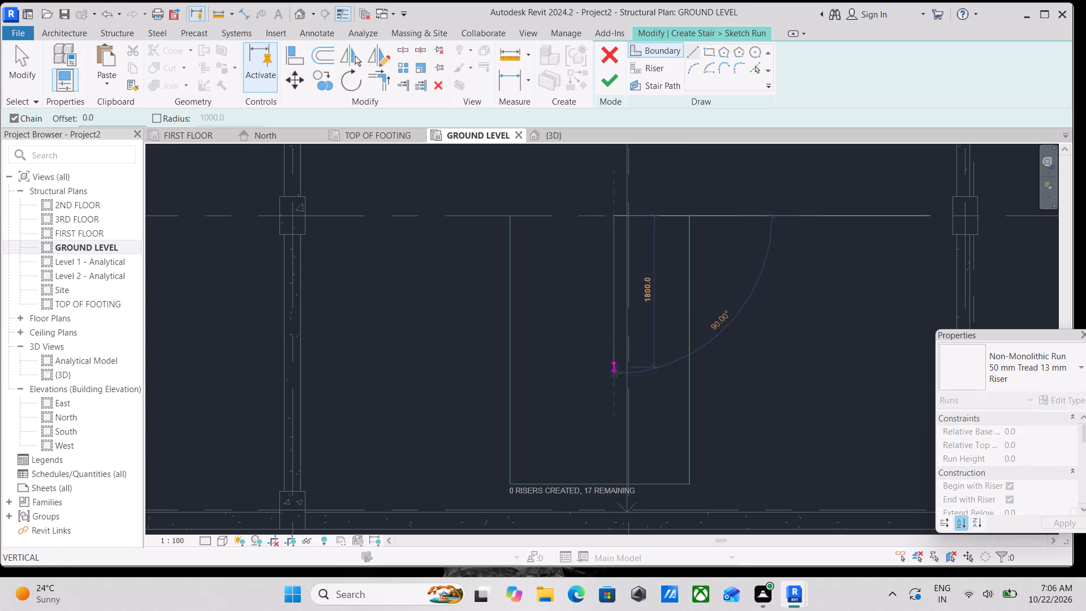
key("Escape")
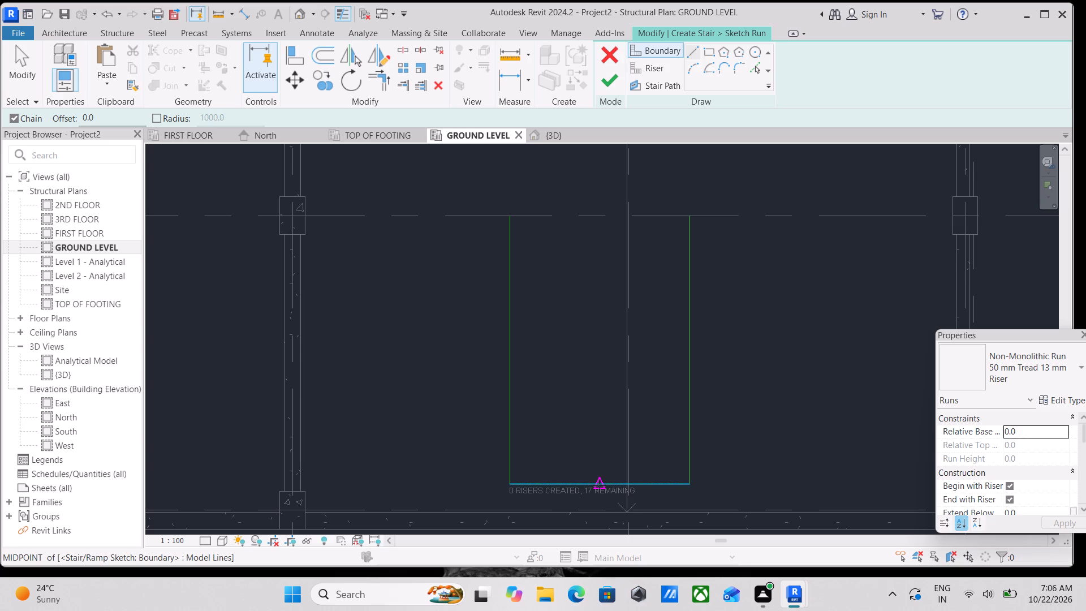
left_click(599, 485)
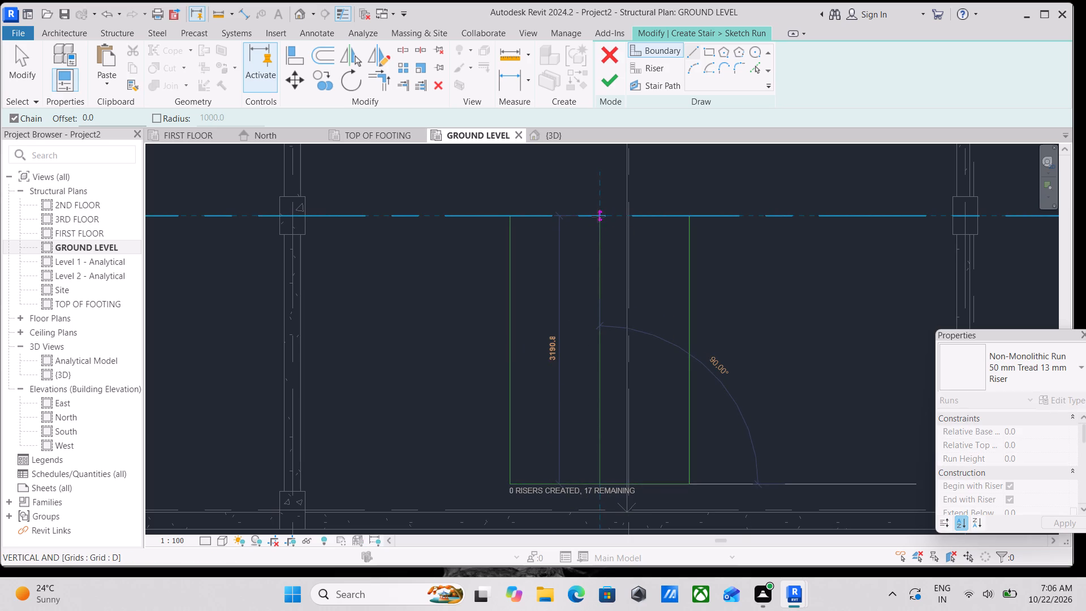
left_click(598, 216)
key("Escape")
key("Escape")
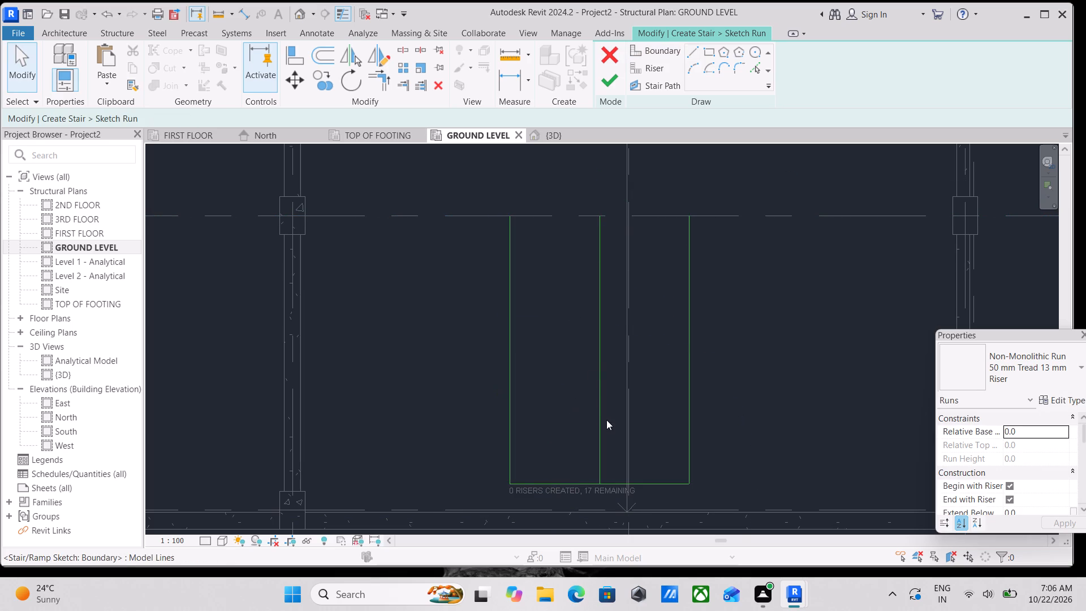
Shorten the centre boundary line from its lower end to a length of 2400 mm.
left_click(603, 409)
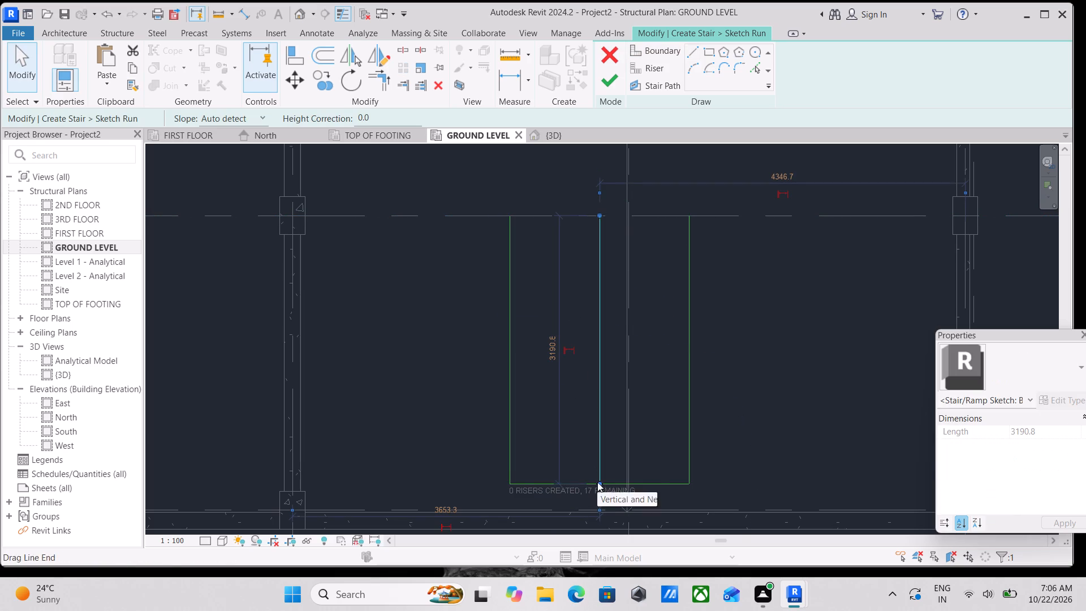
left_click_drag(597, 482, 593, 418)
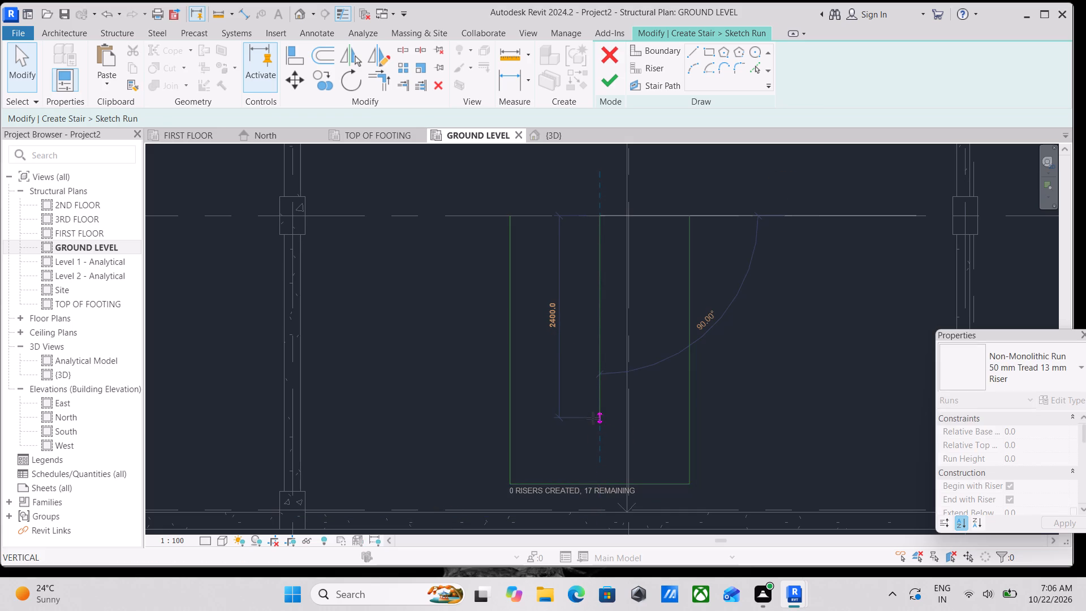
left_click_drag(593, 418, 593, 416)
key("Escape")
Create parallel boundary lines on both sides of the centre line by picking it with a 2" offset.
scroll(611, 422, "up", 2)
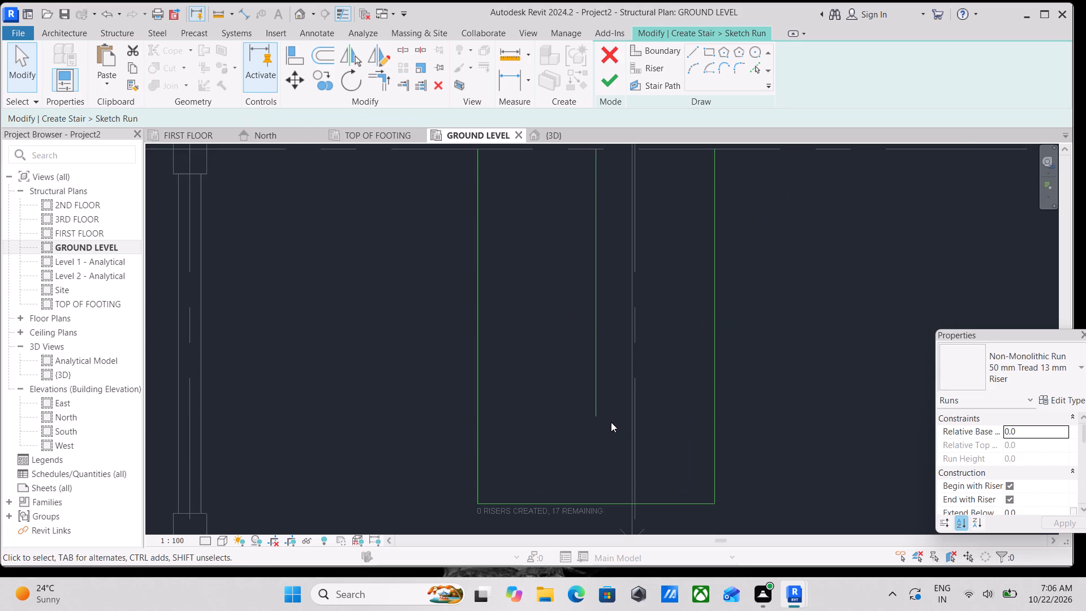
scroll(616, 282, "down", 1)
middle_click_drag(616, 282, 617, 330)
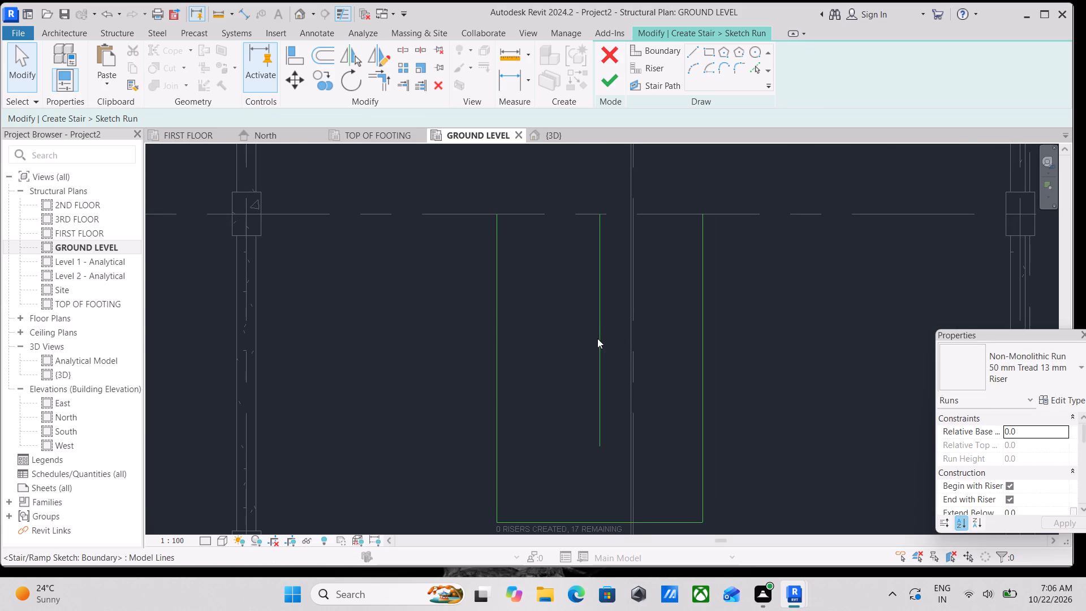
left_click(759, 74)
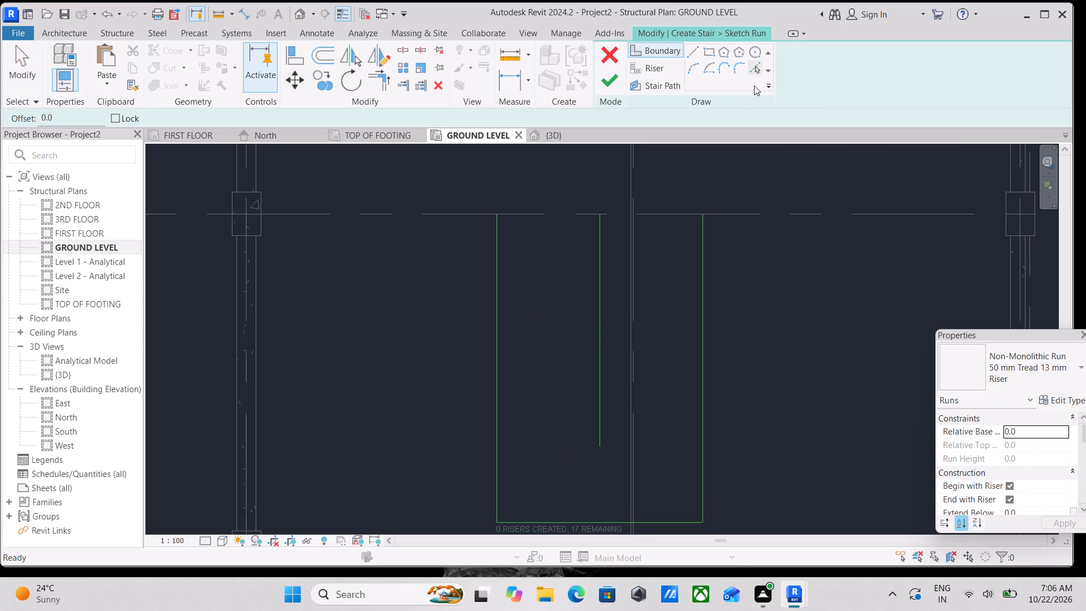
left_click_drag(61, 115, 41, 121)
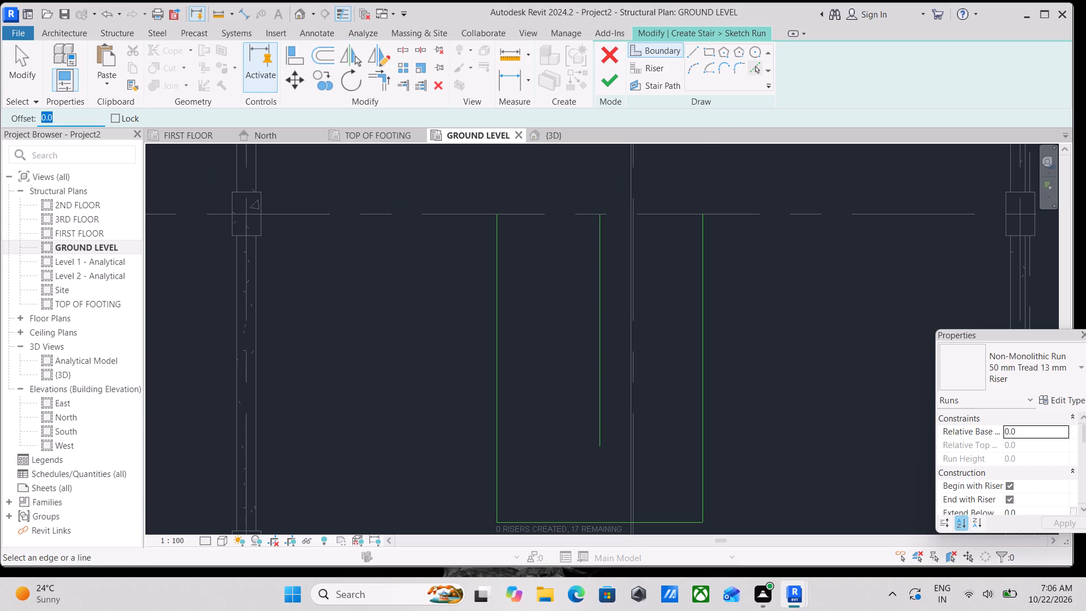
key("2")
key("shift+quotedbl")
key("Return")
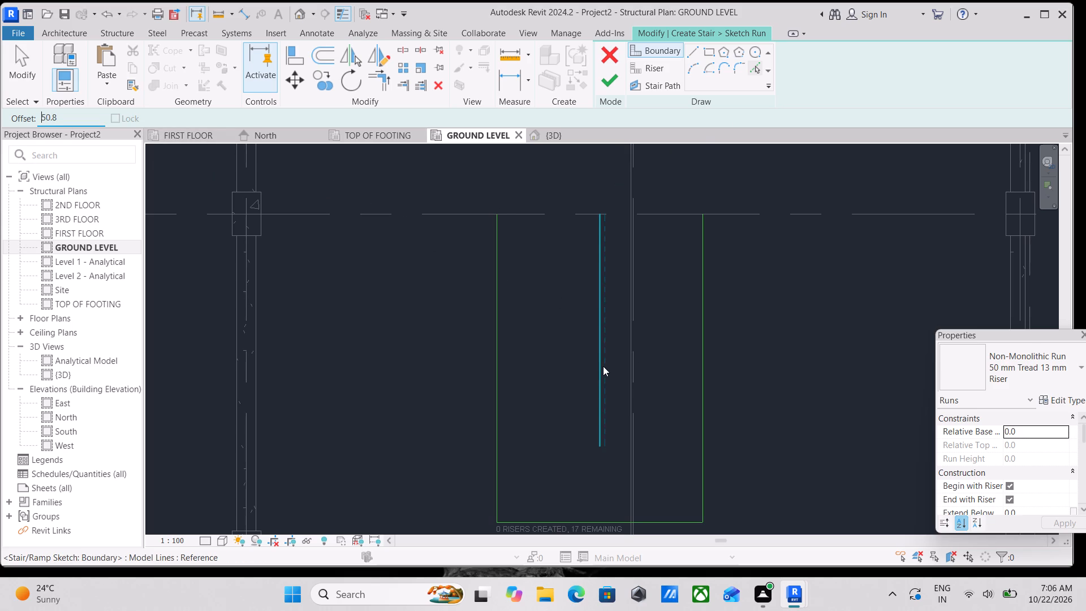
scroll(602, 365, "up", 6)
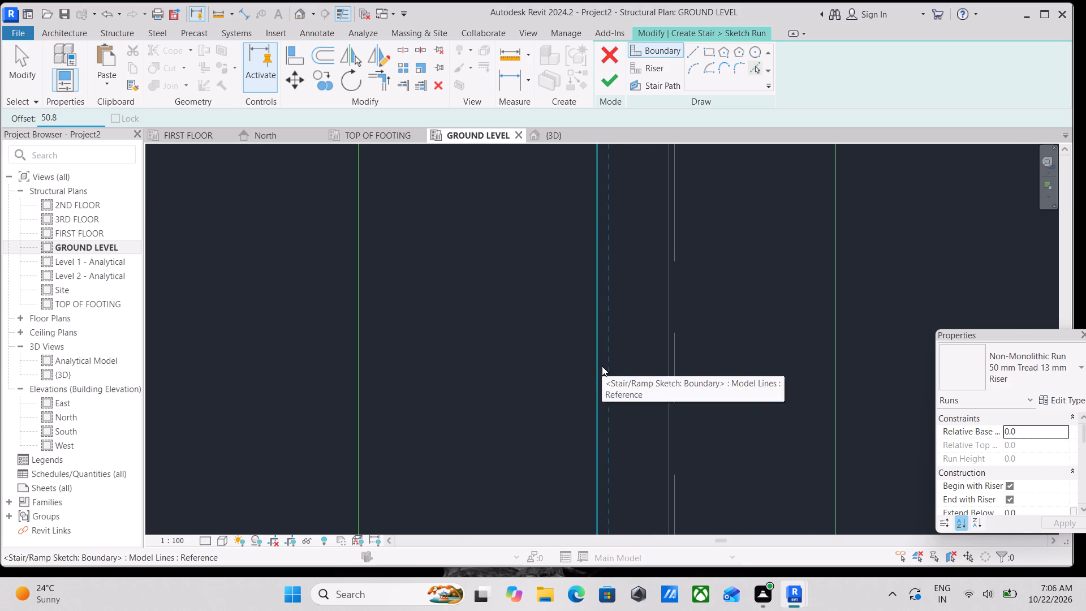
left_click(602, 366)
left_click(593, 374)
scroll(634, 329, "down", 2)
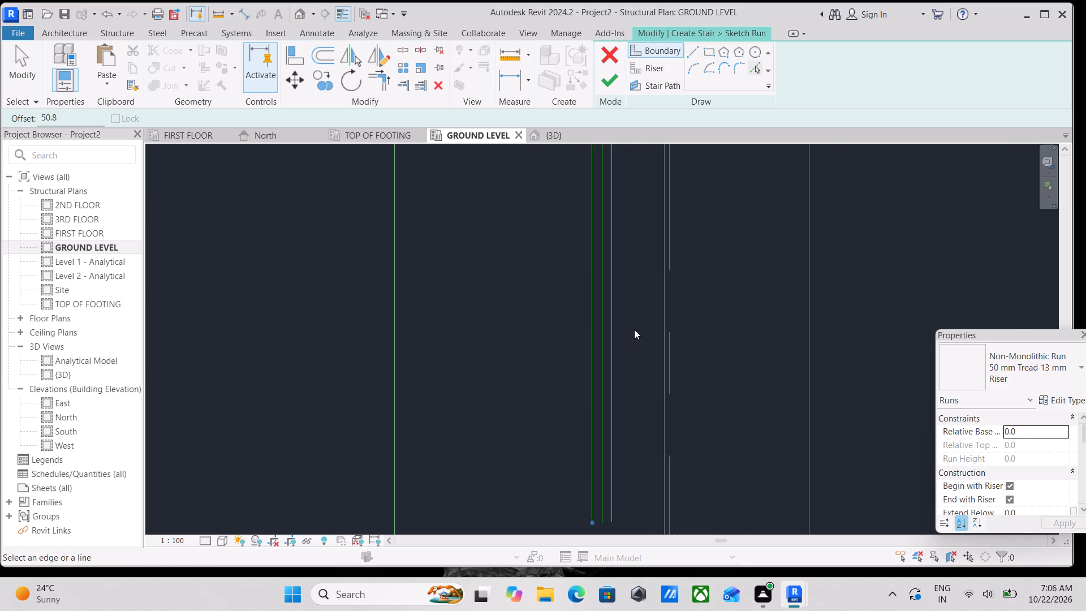
scroll(634, 329, "down", 2)
middle_click_drag(634, 329, 633, 345)
key("Escape")
scroll(626, 506, "up", 3)
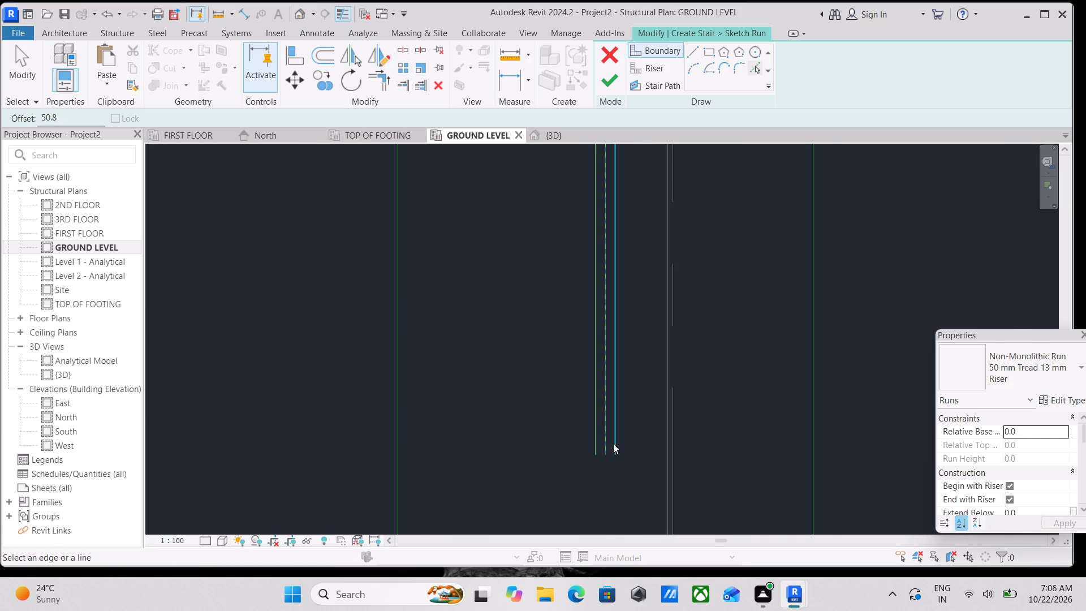
key("Escape")
key("Escape")
key("Escape")
Delete the original centre boundary line between the two offset lines.
right_click(606, 427)
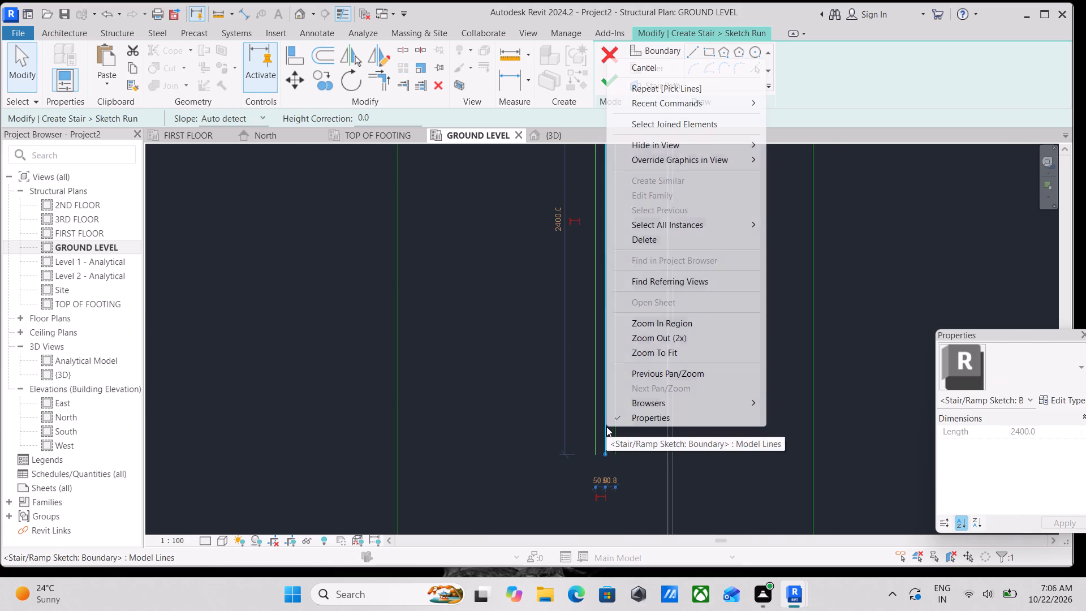
left_click(680, 240)
Draw a short horizontal boundary line joining the lower ends of the two central lines.
scroll(632, 333, "down", 3)
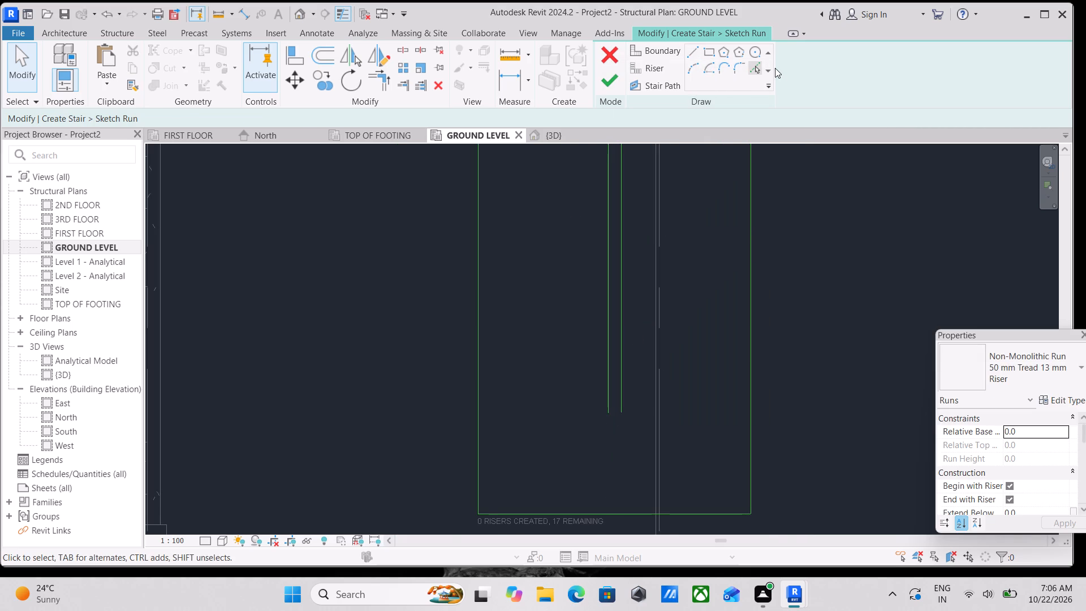
left_click(759, 67)
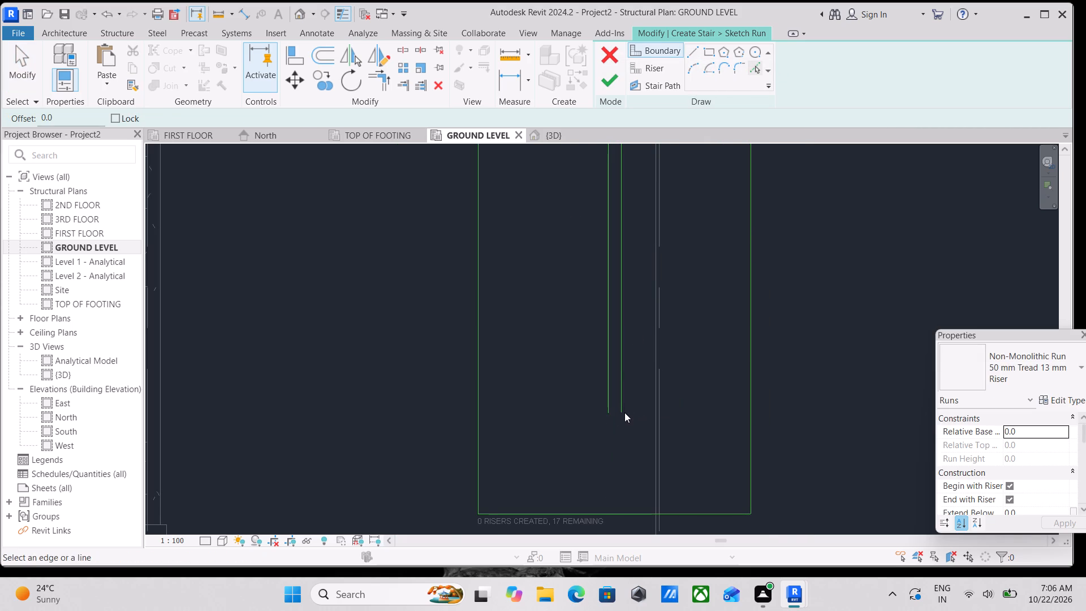
left_click(687, 51)
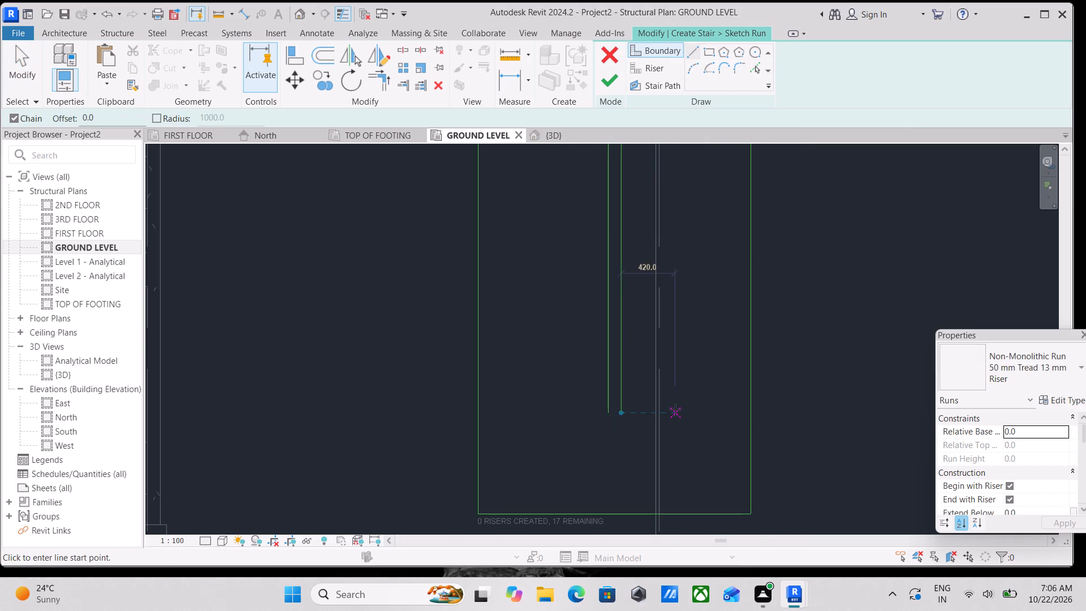
scroll(645, 419, "up", 7)
left_click(572, 395)
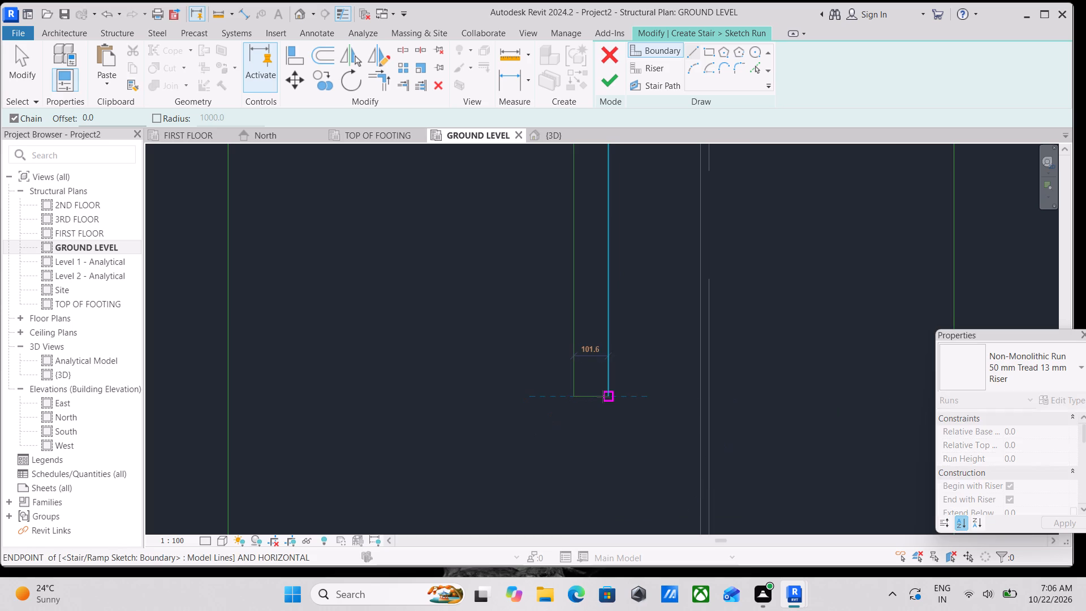
left_click(603, 397)
scroll(603, 397, "down", 4)
key("Escape")
Draw a horizontal riser line from the lower right corner of the central gap to the right outer boundary.
scroll(637, 334, "down", 4)
middle_click_drag(639, 348, 643, 408)
scroll(643, 408, "up", 1)
scroll(643, 408, "down", 2)
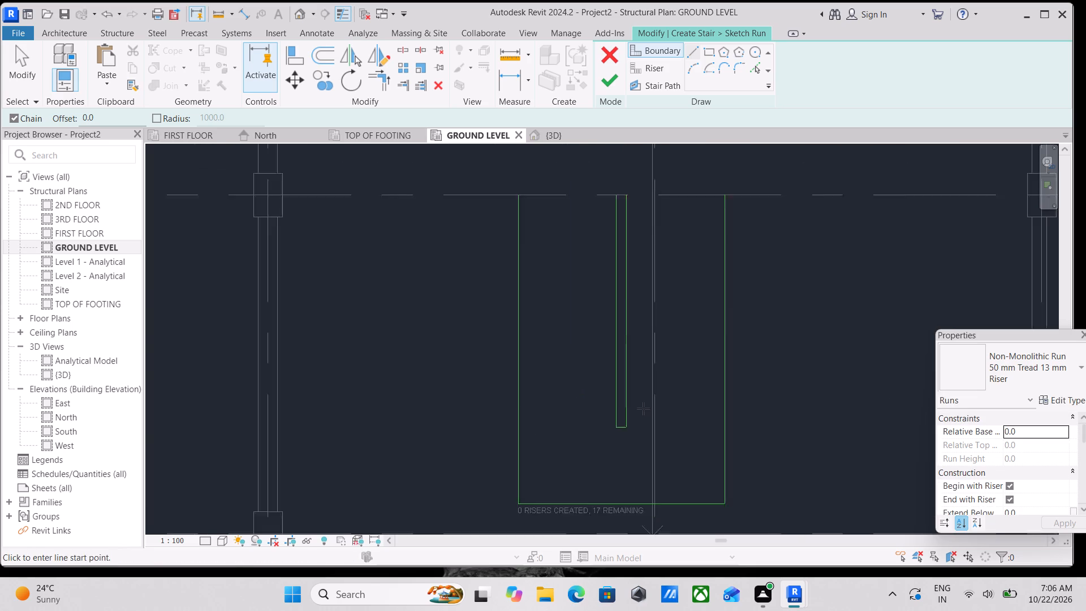
scroll(643, 408, "down", 2)
middle_click_drag(643, 408, 643, 430)
scroll(623, 270, "up", 3)
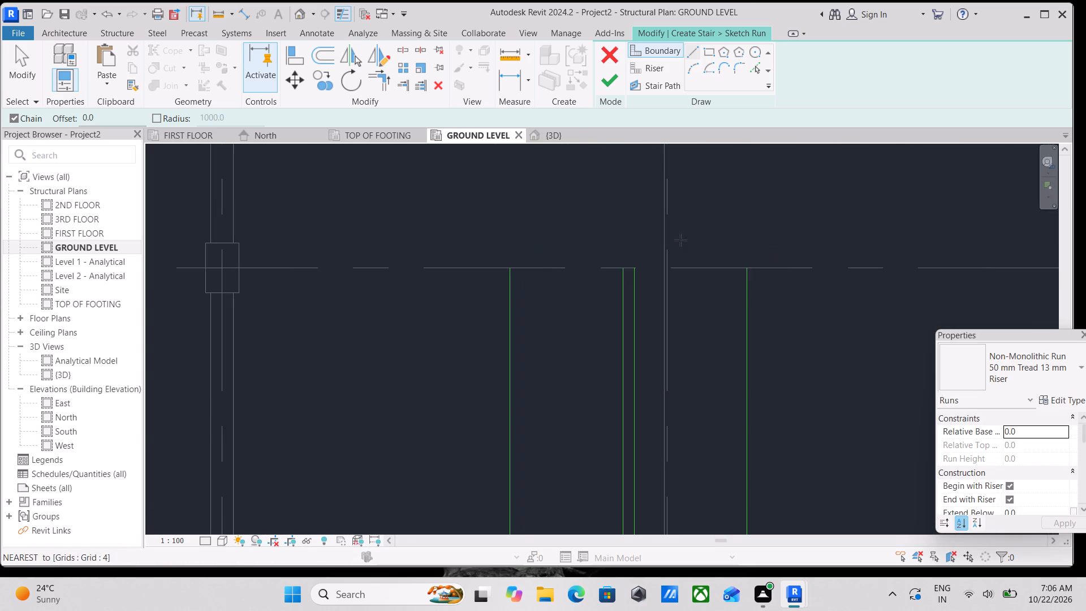
middle_click_drag(703, 320, 722, 183)
scroll(708, 253, "down", 1)
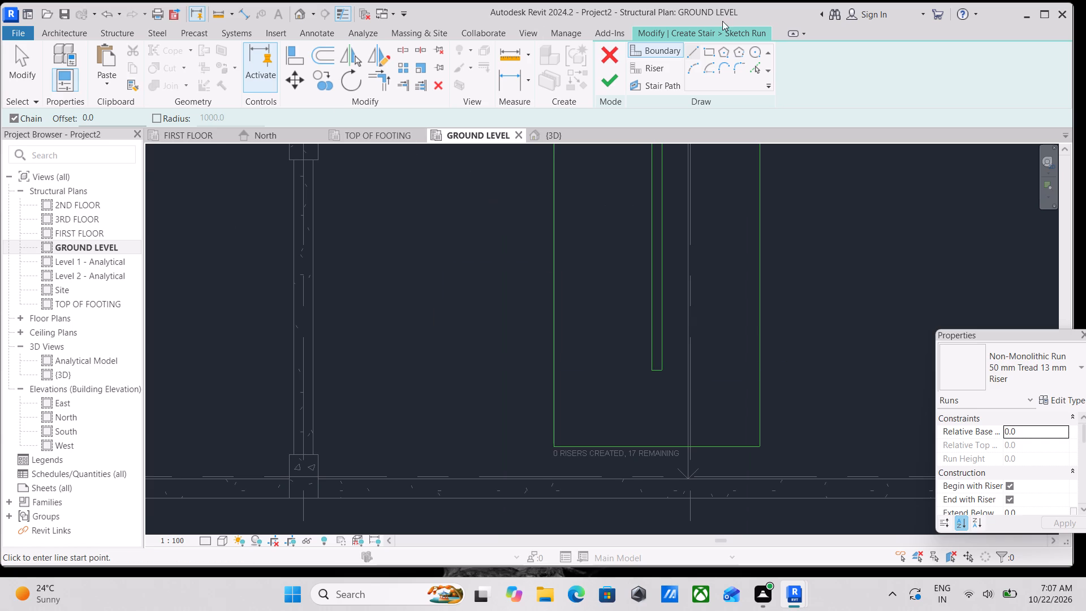
left_click(664, 64)
left_click(689, 50)
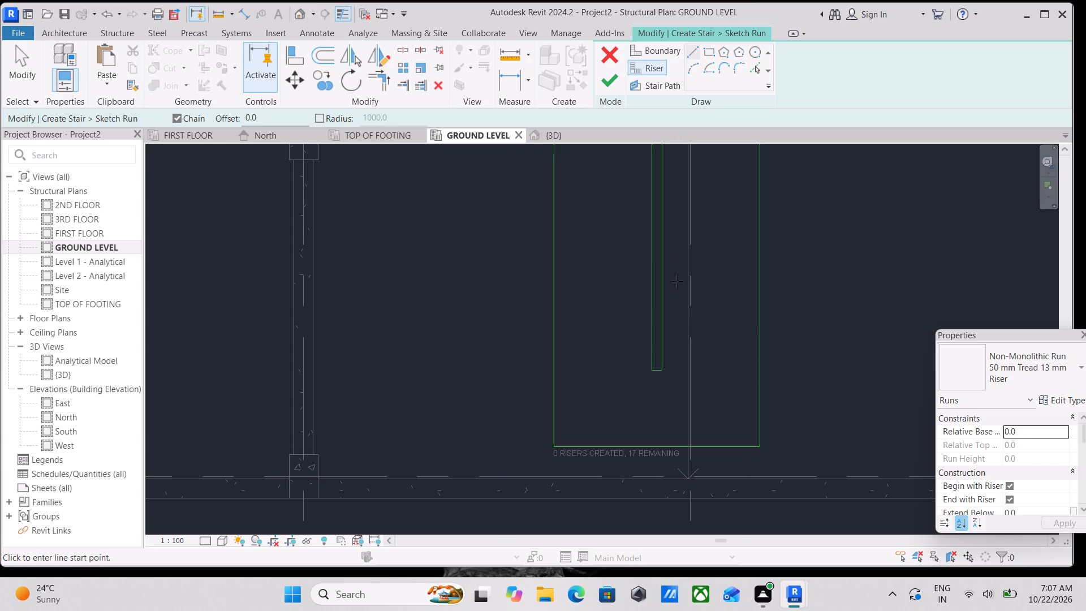
scroll(670, 372, "up", 6)
left_click(654, 361)
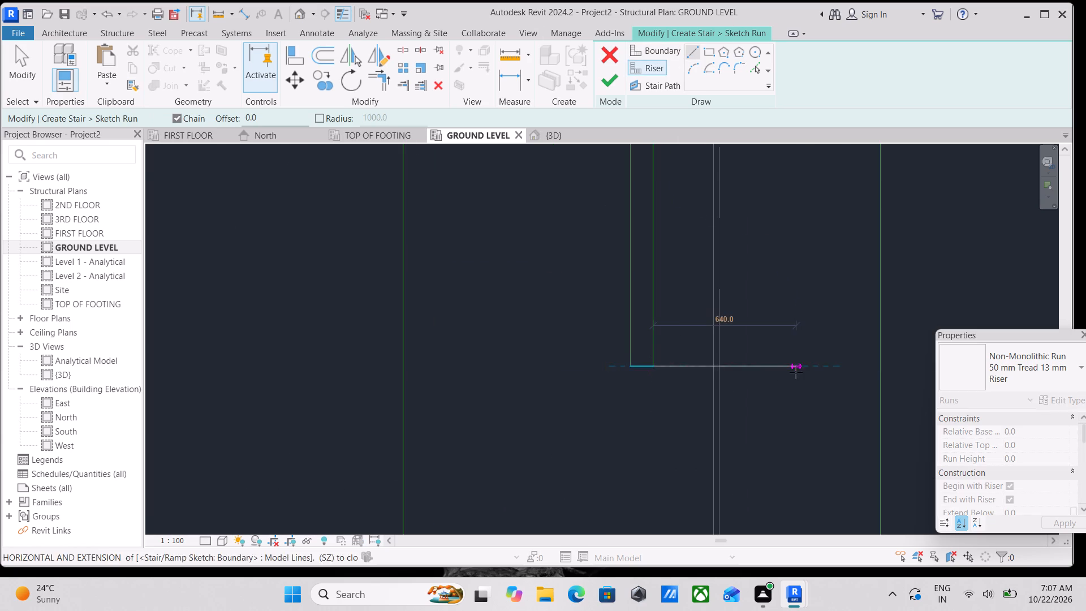
left_click(876, 365)
scroll(876, 365, "down", 4)
scroll(875, 267, "down", 3)
scroll(798, 266, "down", 4)
key("Escape")
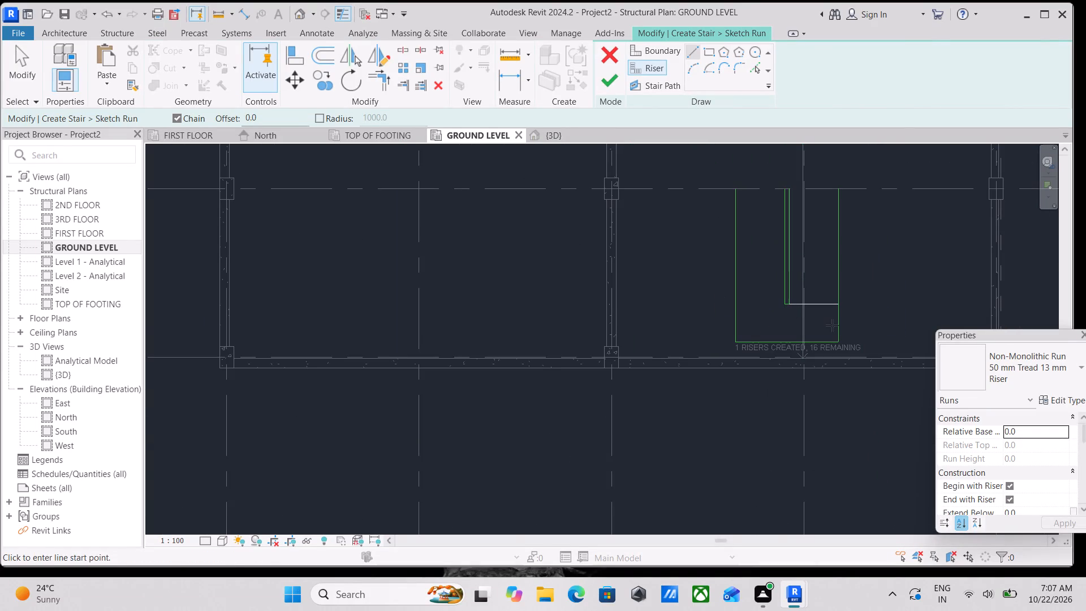
key("Escape")
Draw a horizontal riser line from the lower left corner of the central gap to the left outer boundary.
scroll(813, 304, "up", 4)
scroll(753, 307, "up", 2)
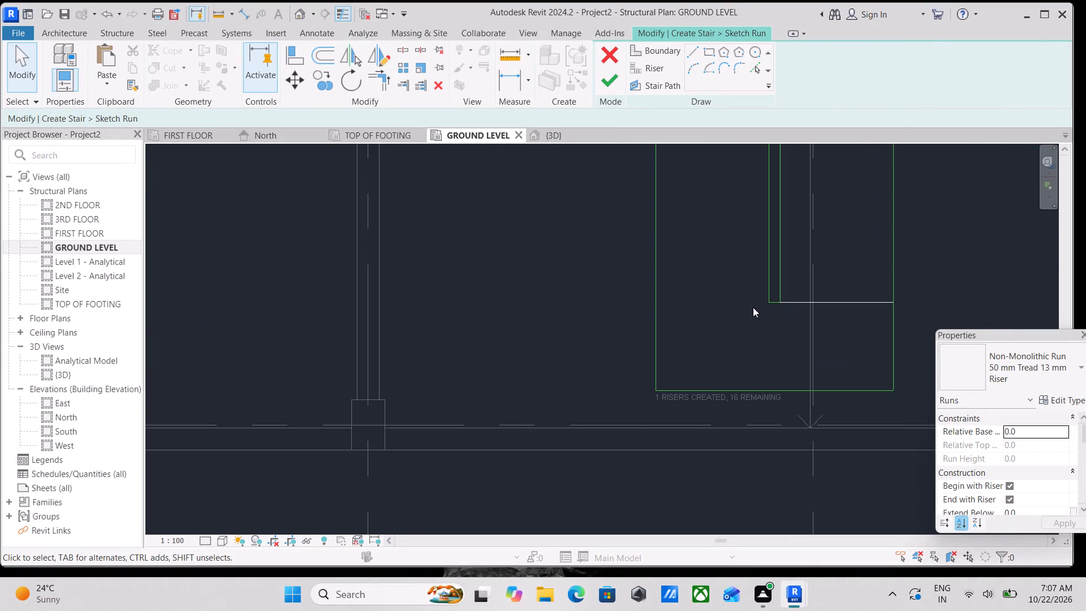
scroll(753, 307, "up", 3)
left_click(695, 54)
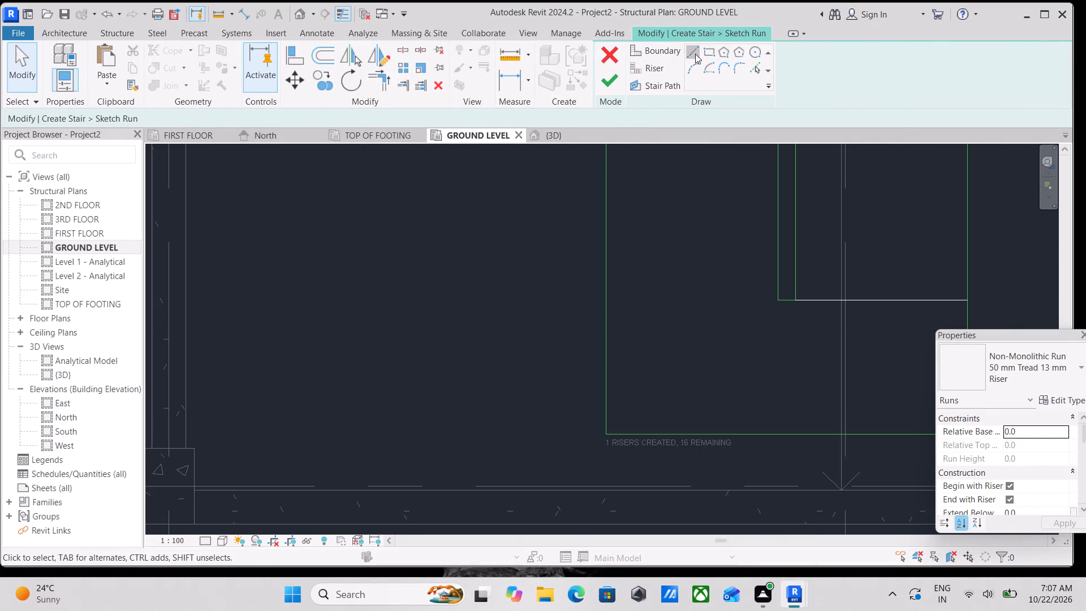
left_click(652, 67)
left_click(778, 303)
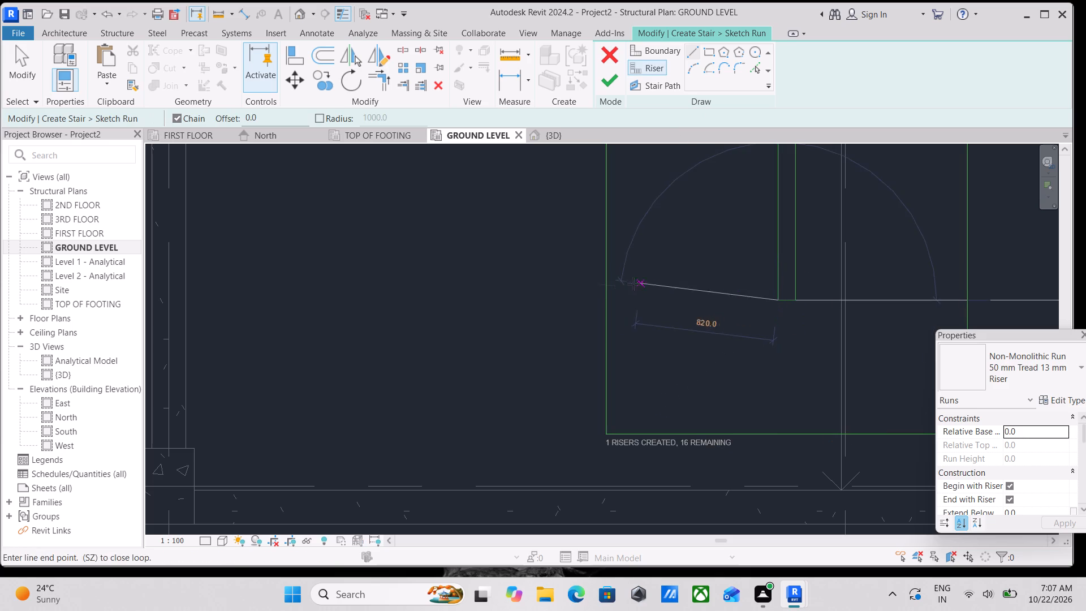
left_click(608, 300)
key("Escape")
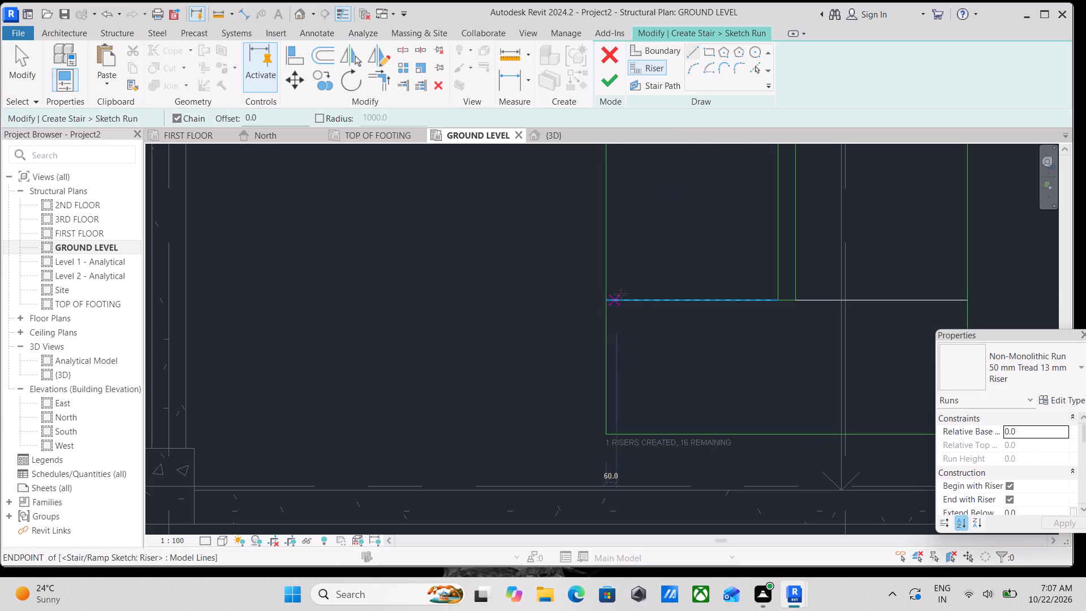
scroll(633, 288, "down", 8)
key("Escape")
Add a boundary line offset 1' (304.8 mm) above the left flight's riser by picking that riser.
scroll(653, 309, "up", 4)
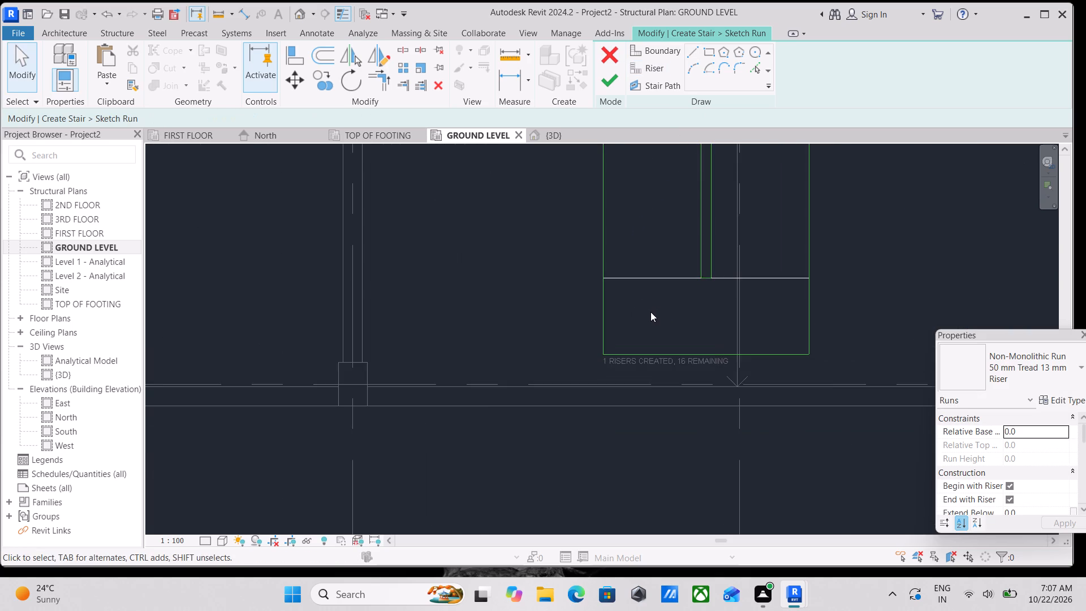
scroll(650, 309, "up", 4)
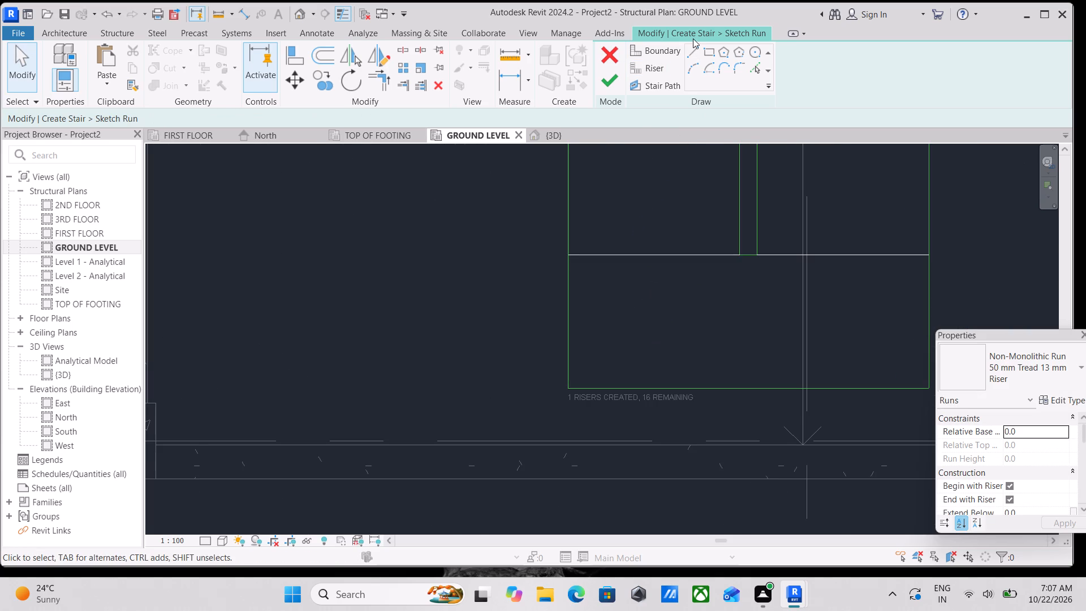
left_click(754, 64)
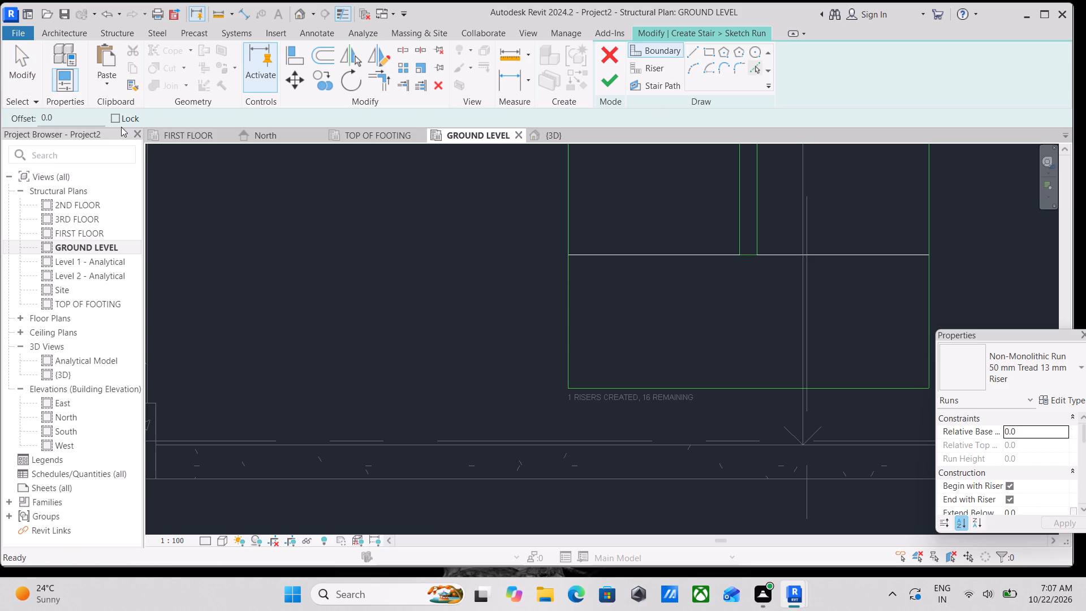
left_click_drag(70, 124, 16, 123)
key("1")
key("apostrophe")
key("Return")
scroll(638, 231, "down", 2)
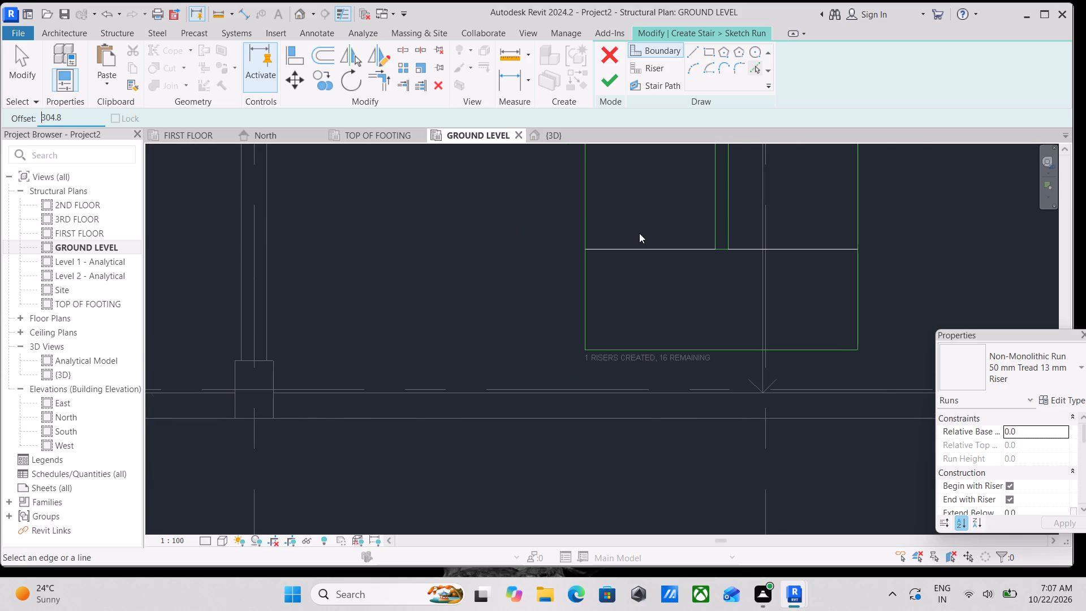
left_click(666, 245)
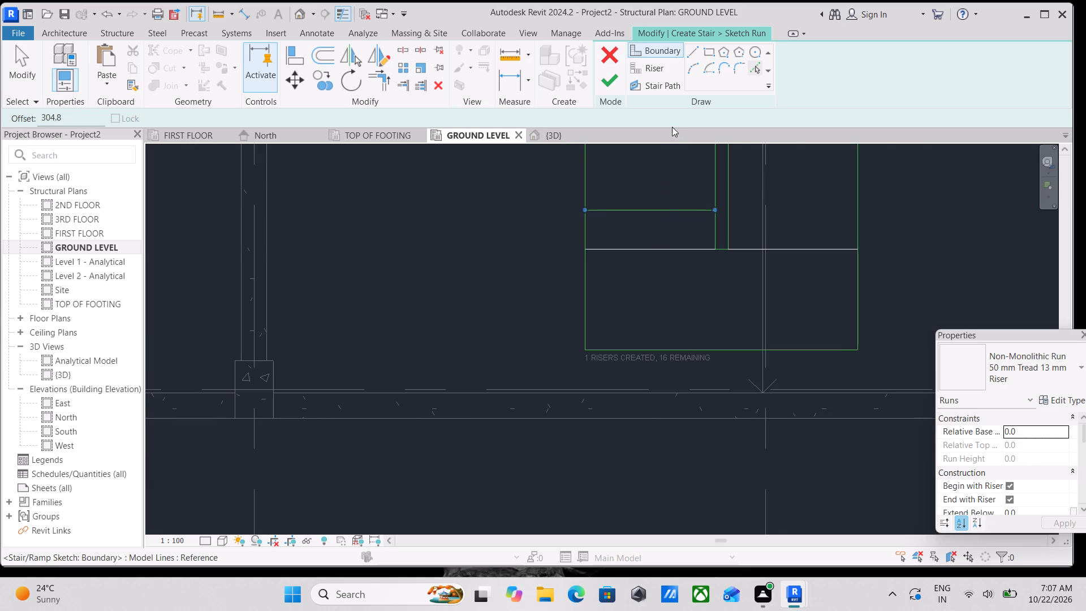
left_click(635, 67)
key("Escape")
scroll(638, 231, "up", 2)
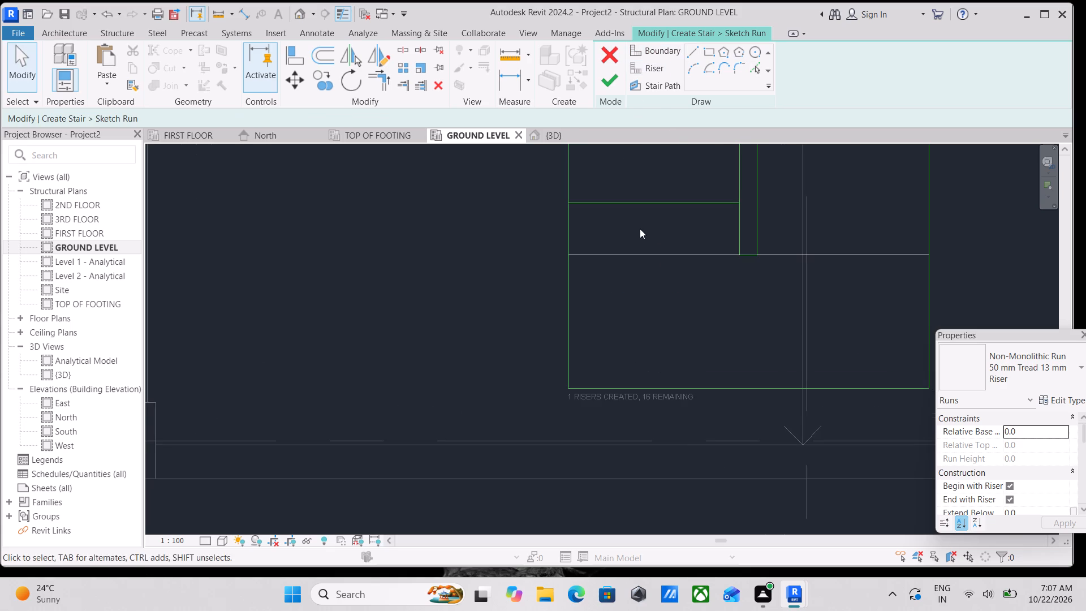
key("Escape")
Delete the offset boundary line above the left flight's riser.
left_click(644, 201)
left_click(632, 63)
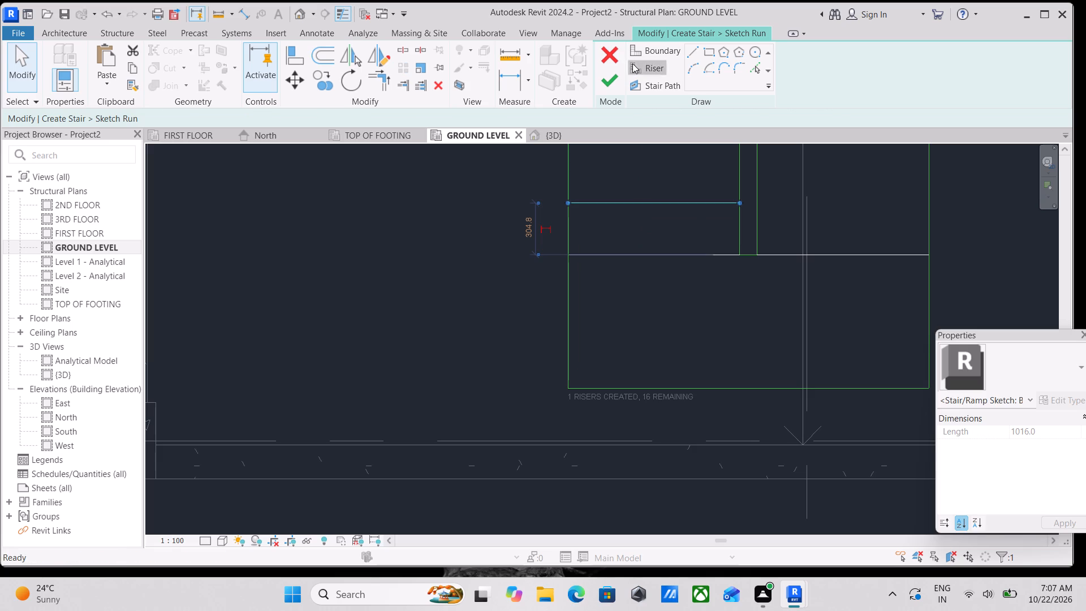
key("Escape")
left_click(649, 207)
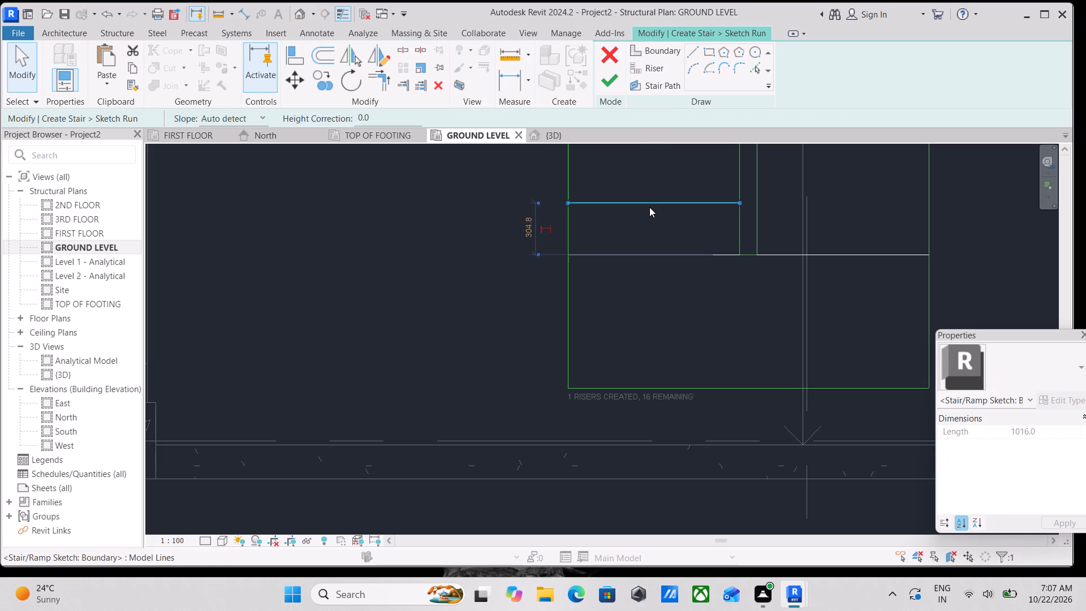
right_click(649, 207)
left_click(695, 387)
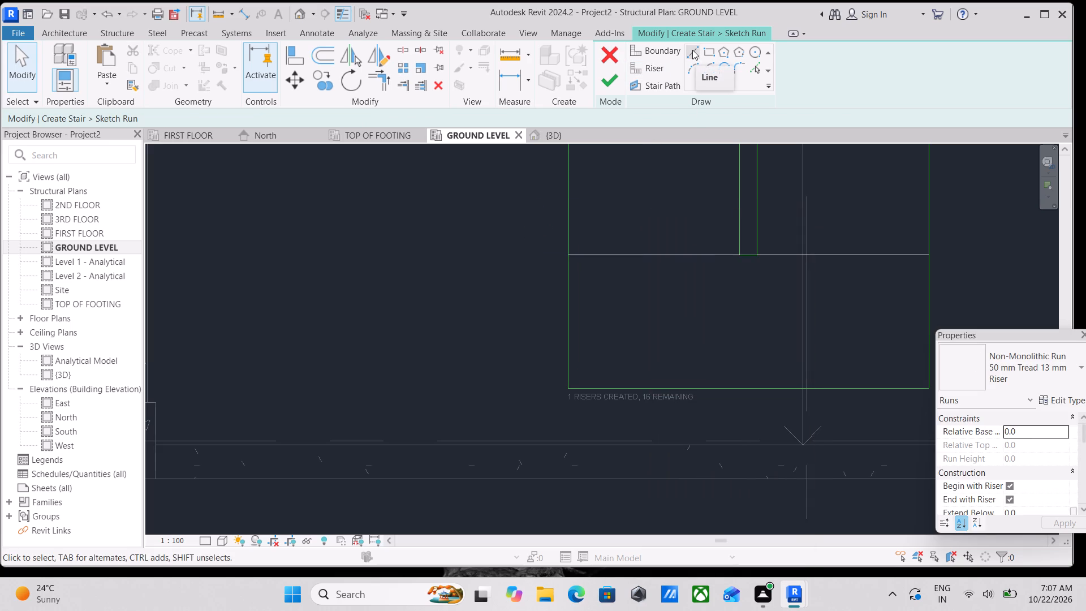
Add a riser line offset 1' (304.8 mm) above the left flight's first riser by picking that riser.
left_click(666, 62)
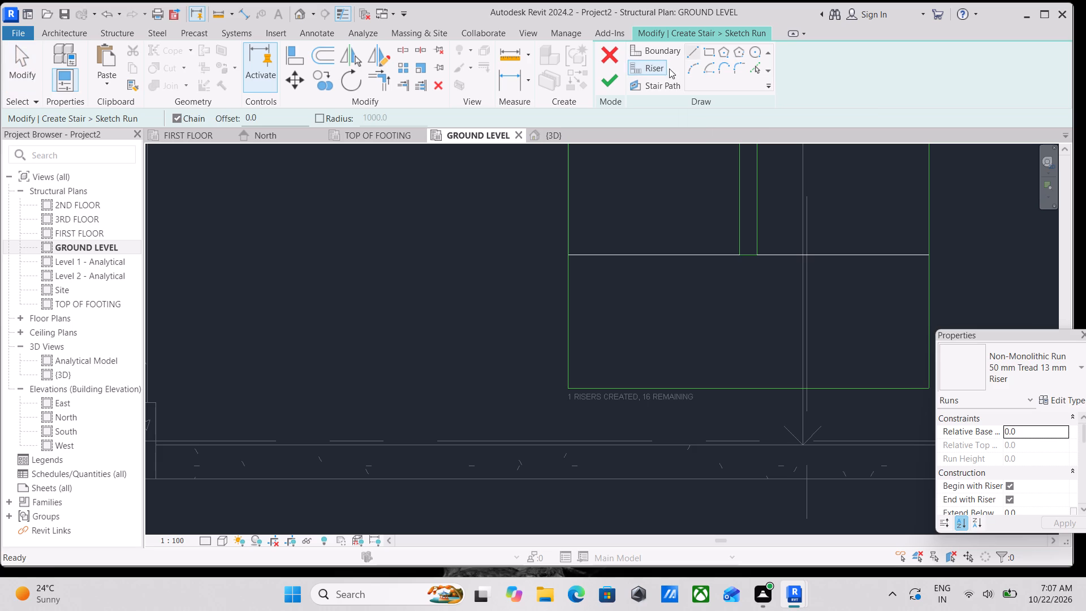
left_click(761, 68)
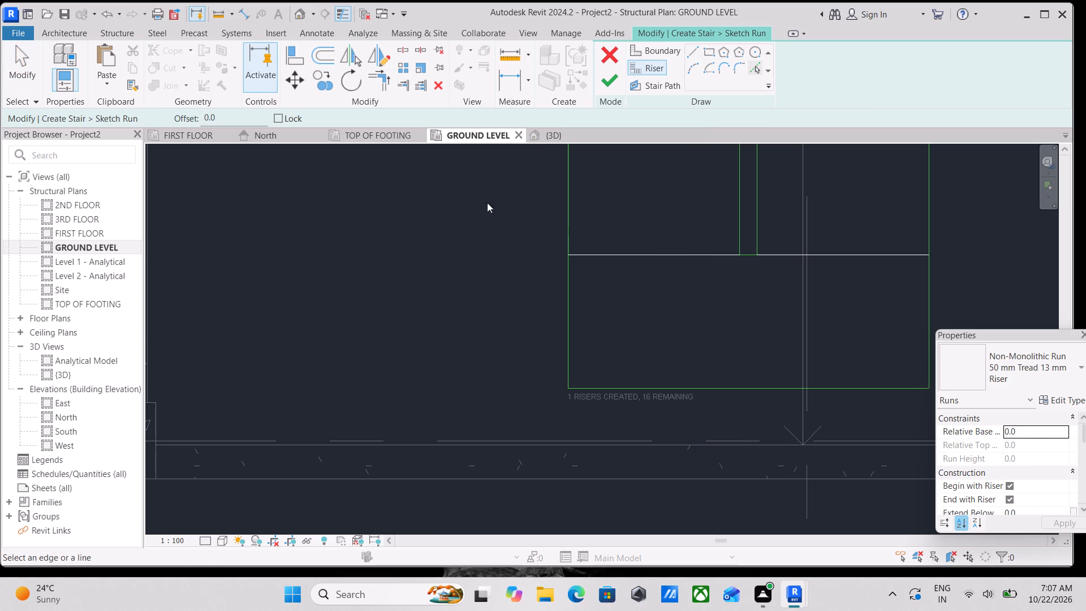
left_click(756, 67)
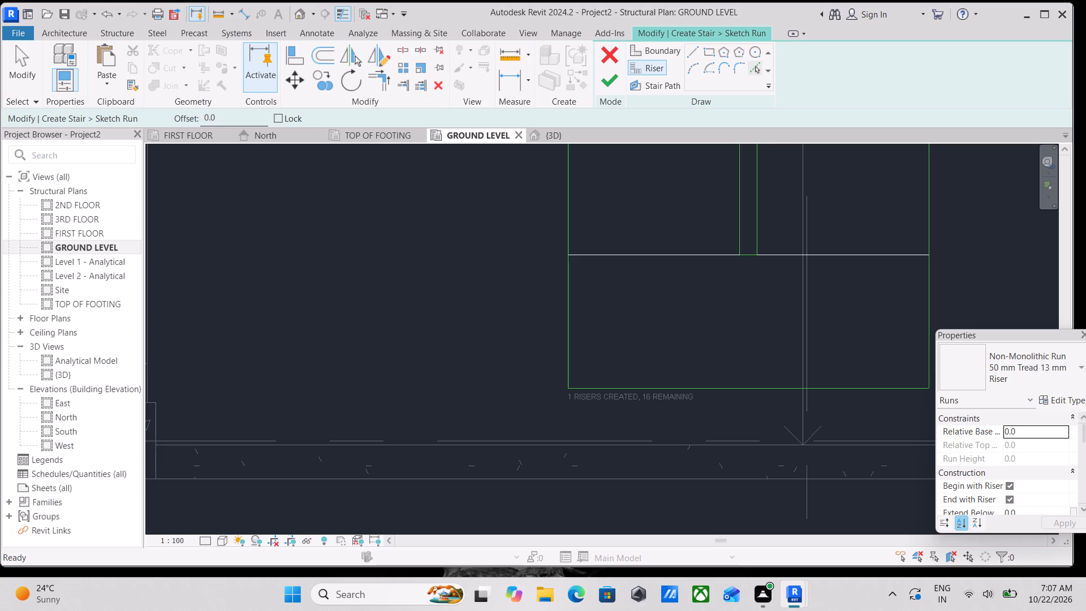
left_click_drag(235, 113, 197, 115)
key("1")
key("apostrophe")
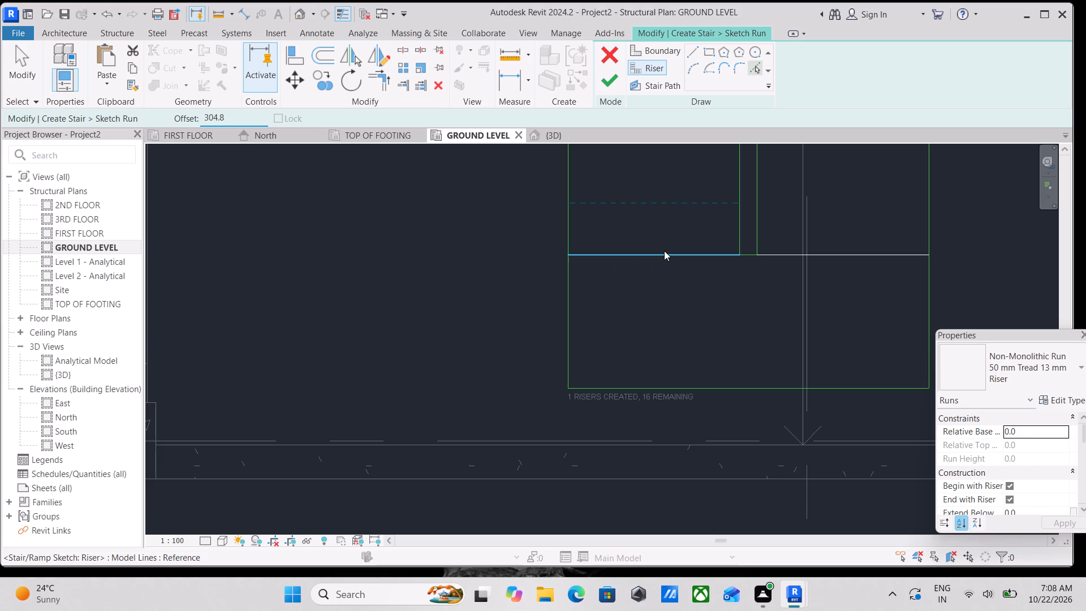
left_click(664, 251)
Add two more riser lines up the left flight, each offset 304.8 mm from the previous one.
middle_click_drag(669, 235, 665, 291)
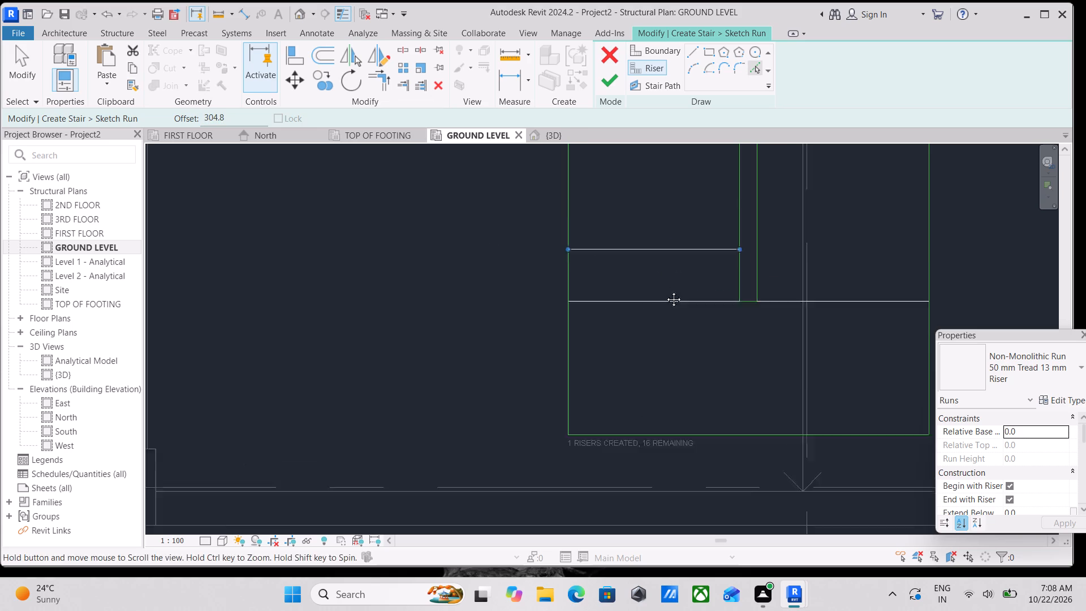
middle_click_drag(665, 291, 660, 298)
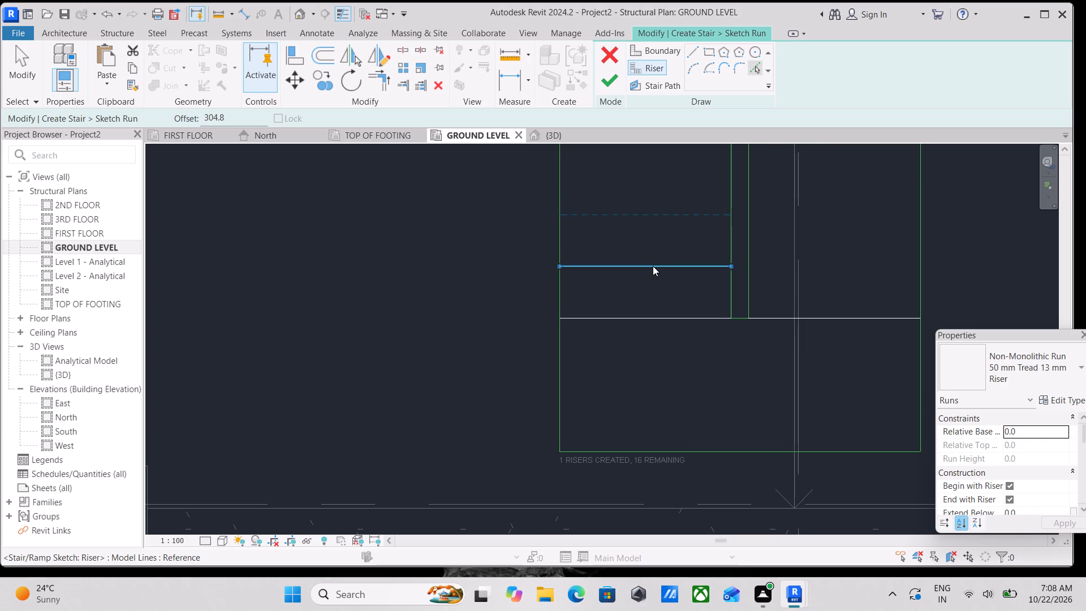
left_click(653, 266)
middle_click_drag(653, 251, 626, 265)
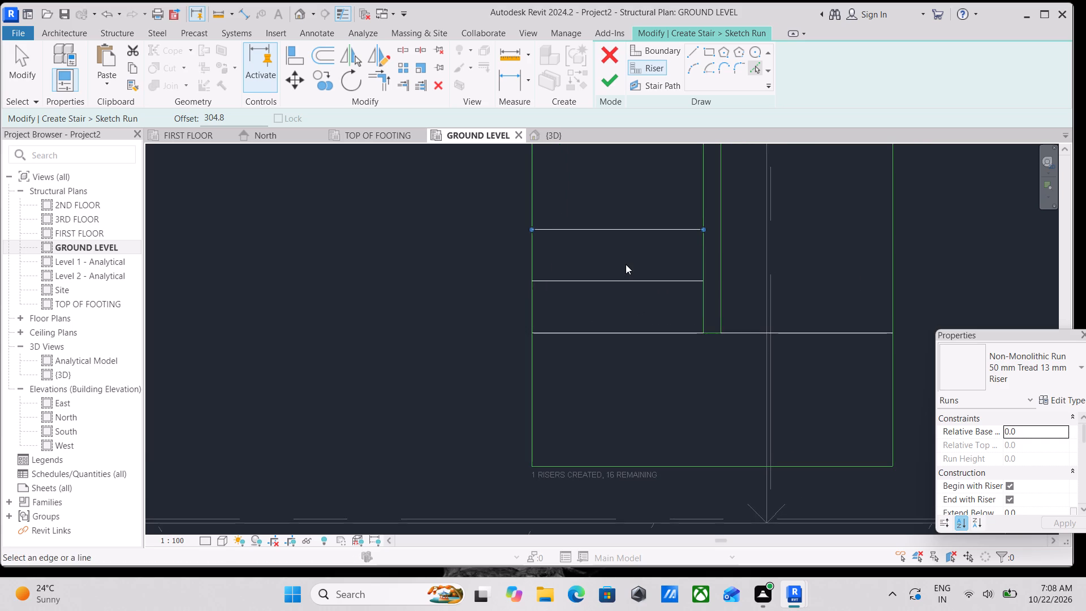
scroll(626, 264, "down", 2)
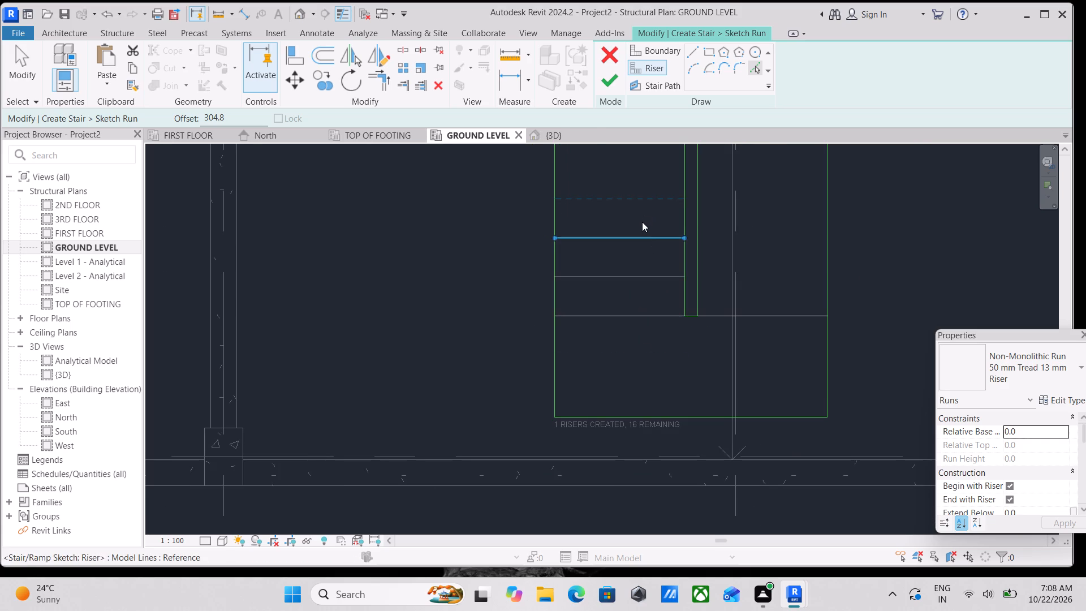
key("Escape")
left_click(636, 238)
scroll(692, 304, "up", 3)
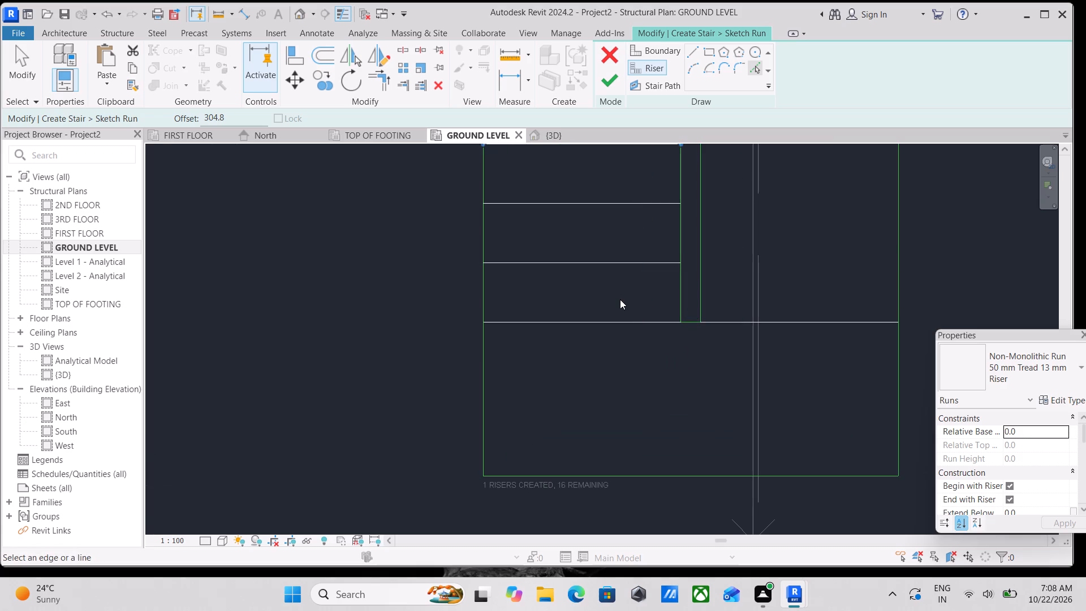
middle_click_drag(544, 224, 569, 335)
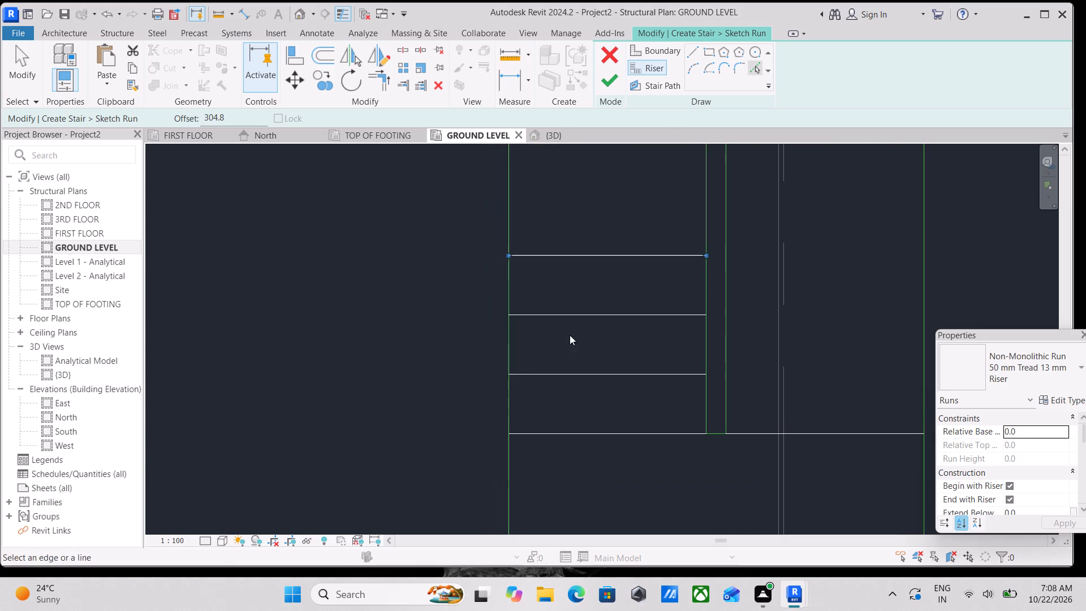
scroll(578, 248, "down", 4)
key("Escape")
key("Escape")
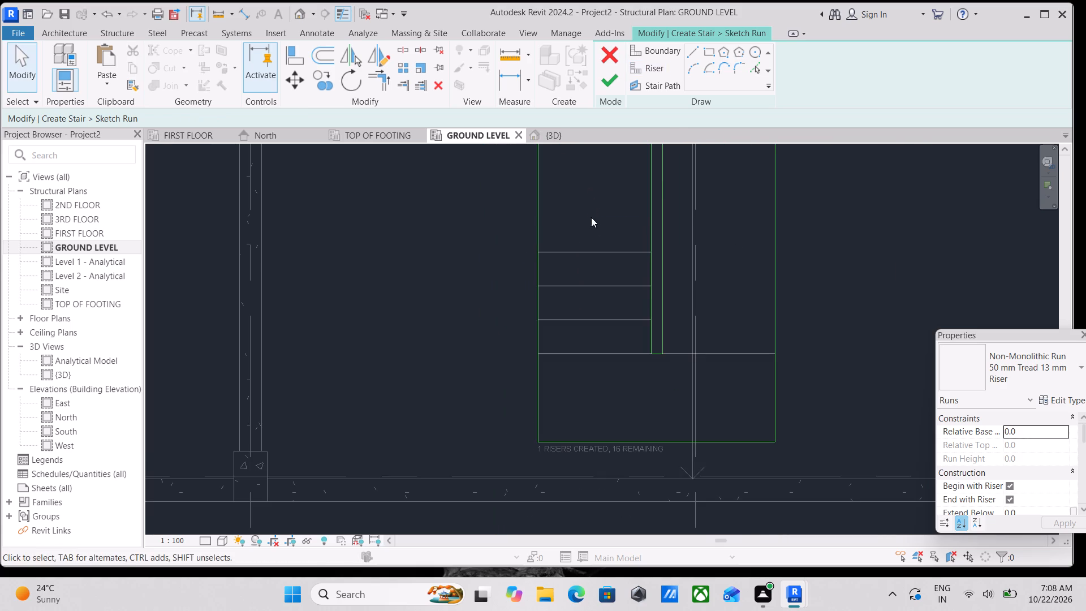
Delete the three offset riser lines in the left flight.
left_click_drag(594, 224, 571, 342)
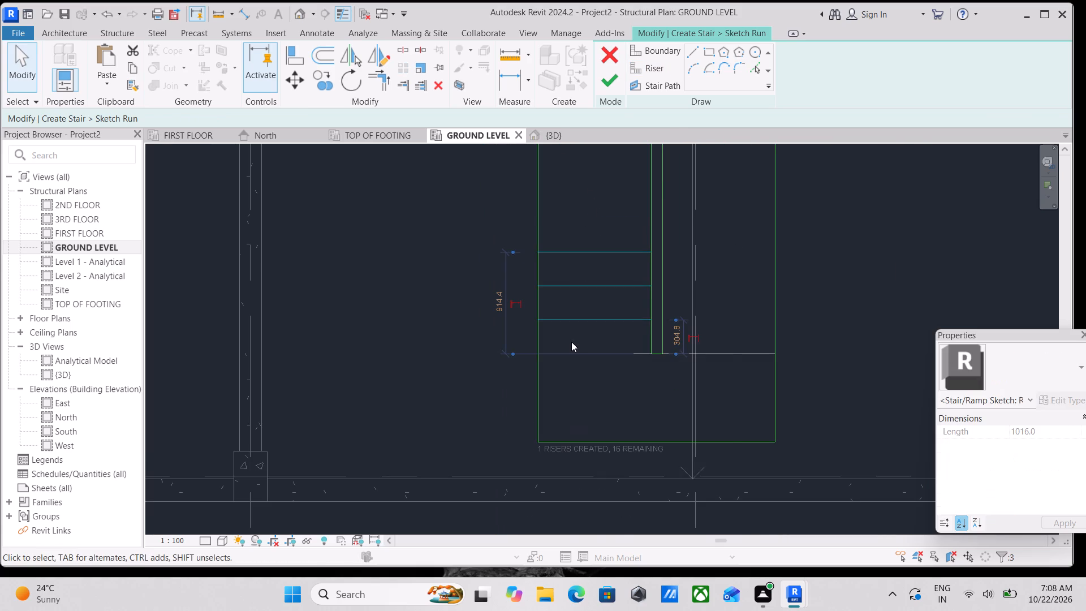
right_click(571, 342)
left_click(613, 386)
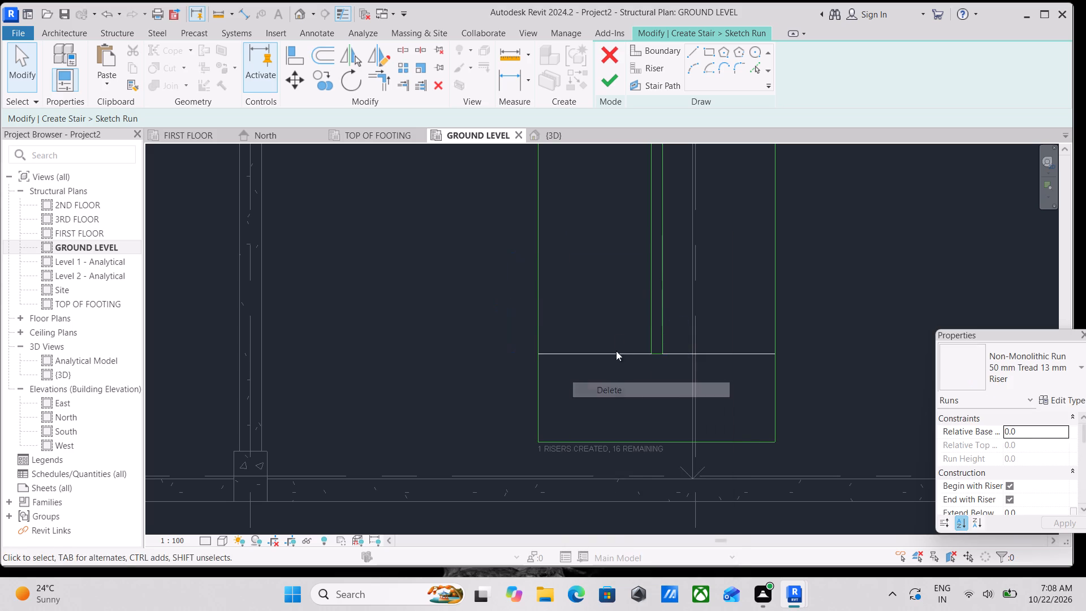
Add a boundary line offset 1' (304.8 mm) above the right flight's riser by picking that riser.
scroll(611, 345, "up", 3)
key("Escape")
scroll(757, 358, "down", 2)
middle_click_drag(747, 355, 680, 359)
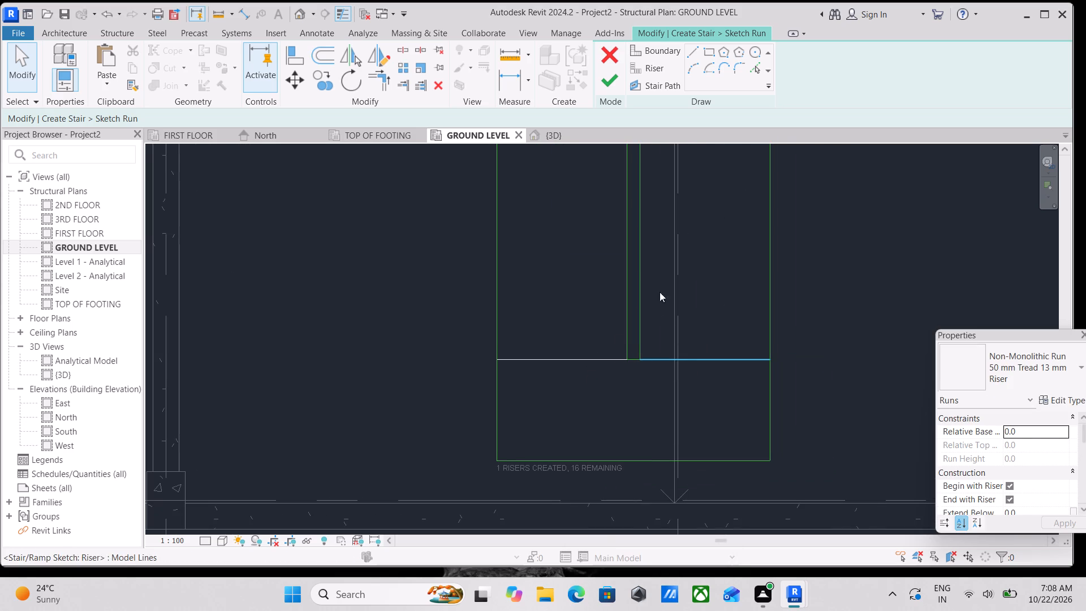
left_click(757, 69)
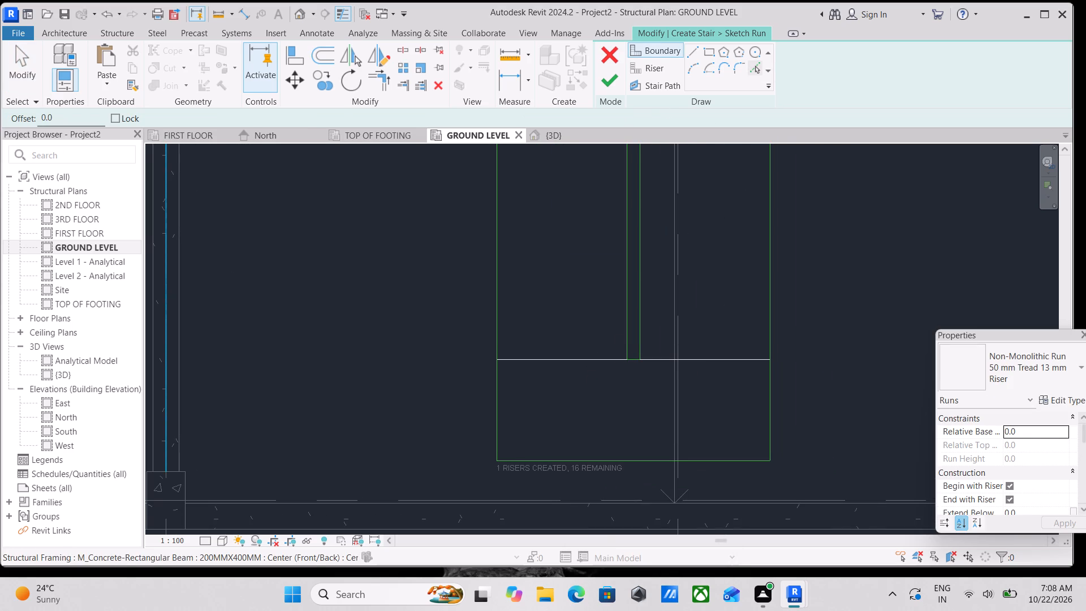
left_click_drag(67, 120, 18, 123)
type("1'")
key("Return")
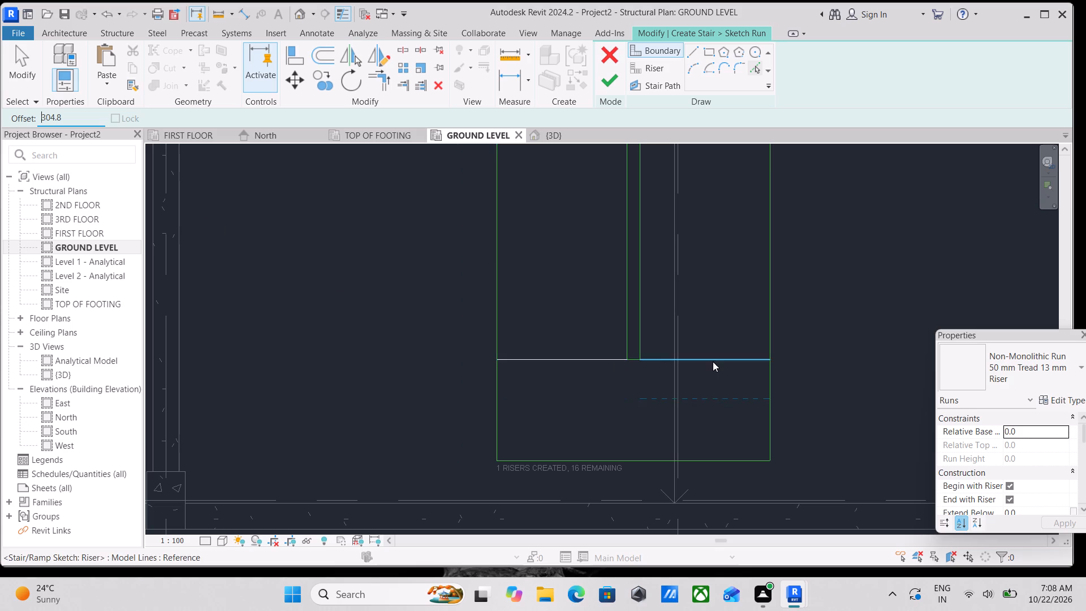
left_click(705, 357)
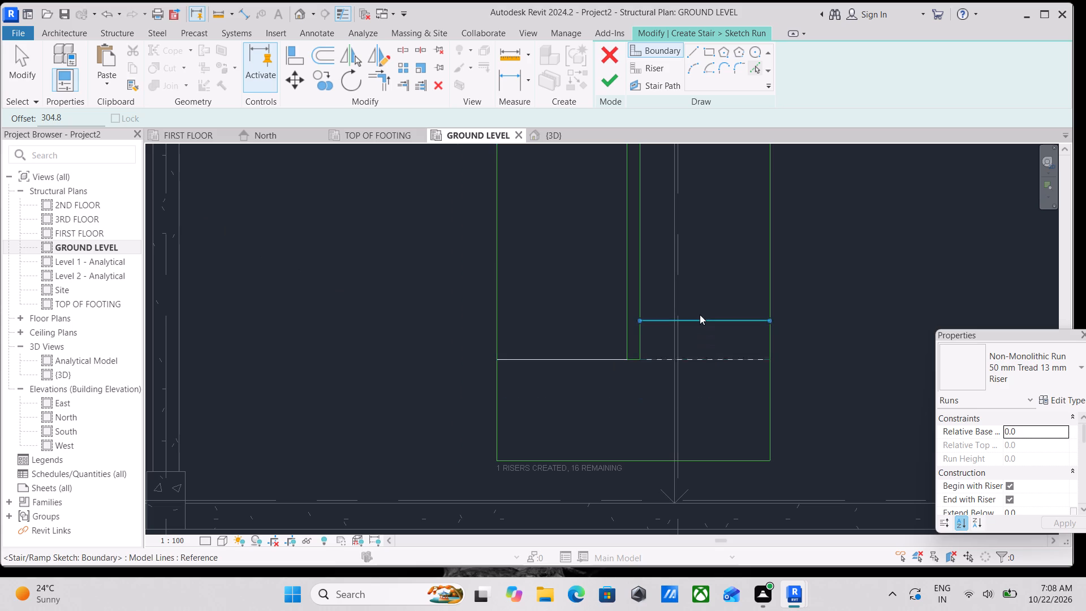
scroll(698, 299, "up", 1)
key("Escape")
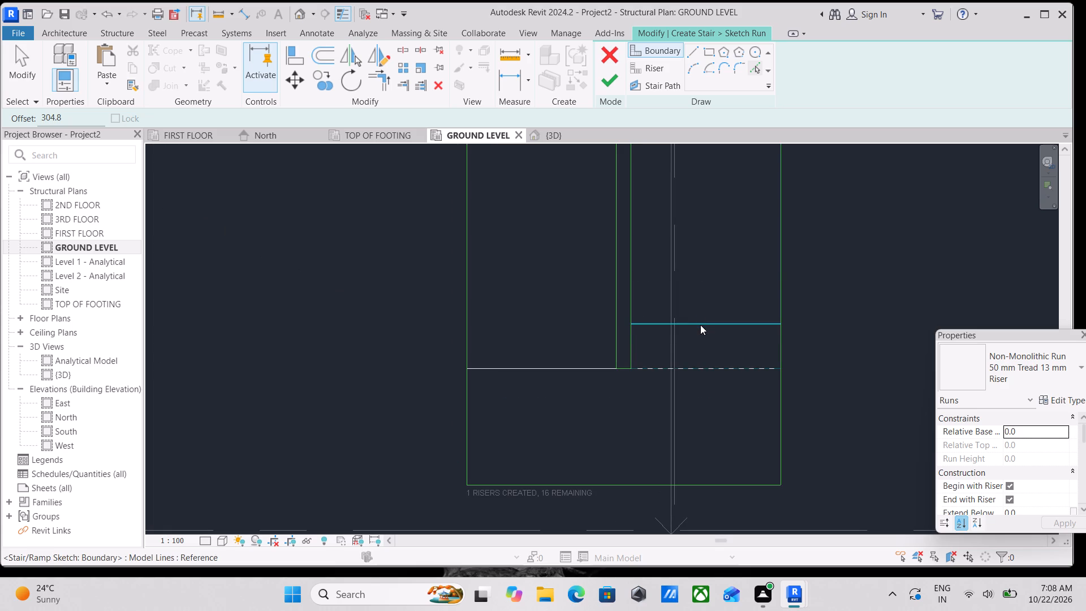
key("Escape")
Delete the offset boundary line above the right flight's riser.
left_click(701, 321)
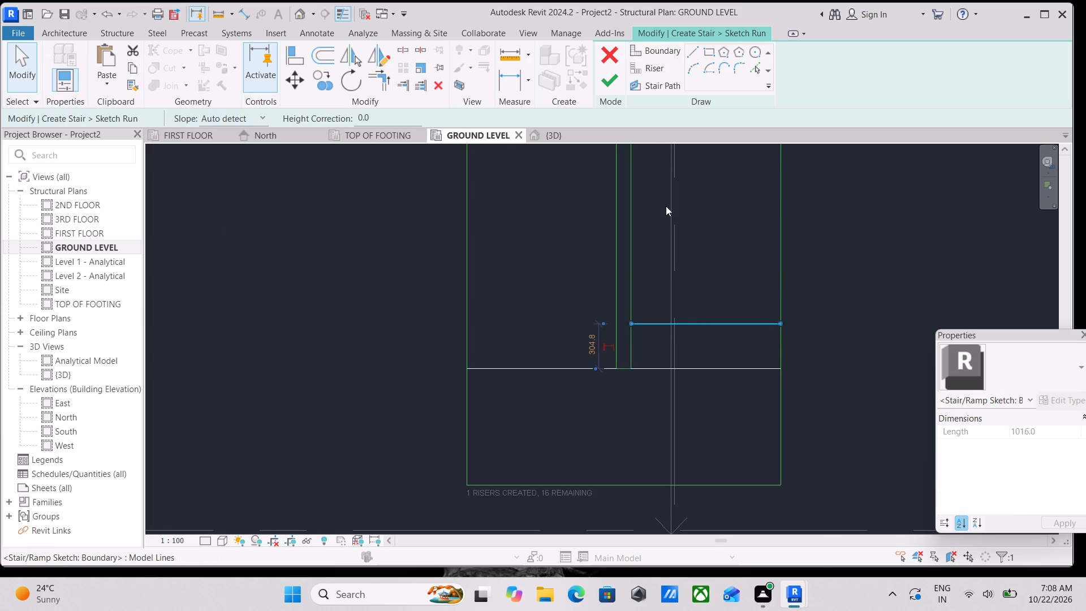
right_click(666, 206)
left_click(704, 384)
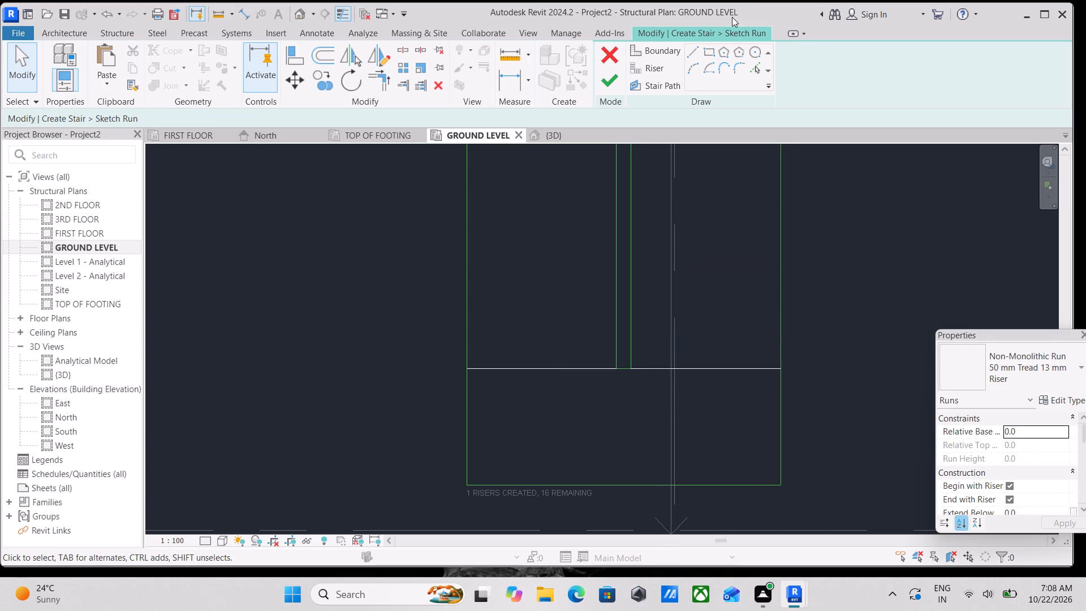
Add four riser lines up the left flight from its bottom riser, each offset 1' (304.8 mm) from the previous one.
left_click(755, 67)
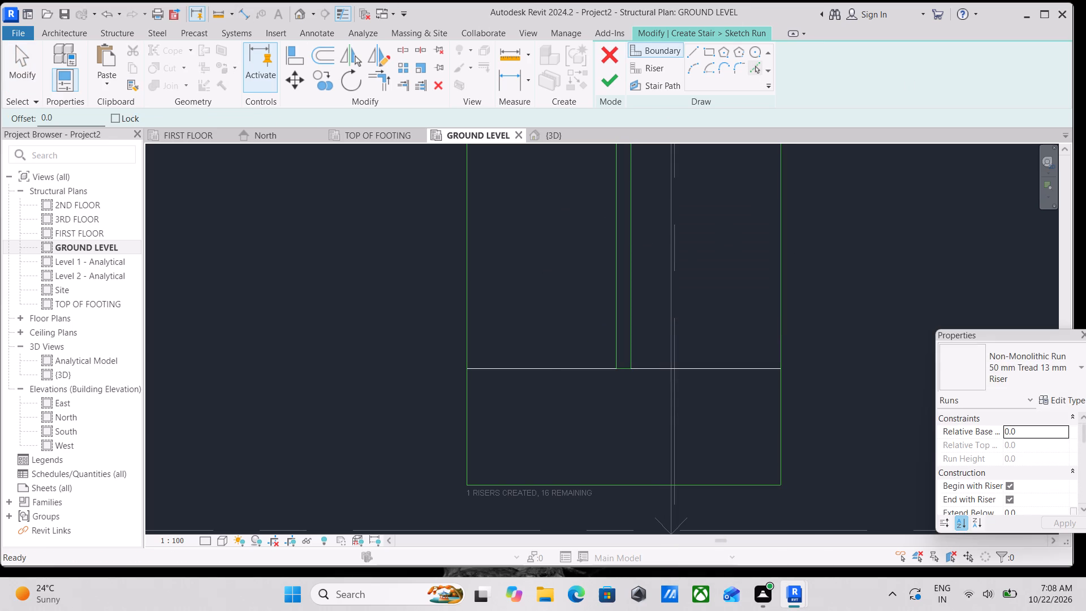
left_click_drag(58, 121, 0, 119)
left_click(645, 68)
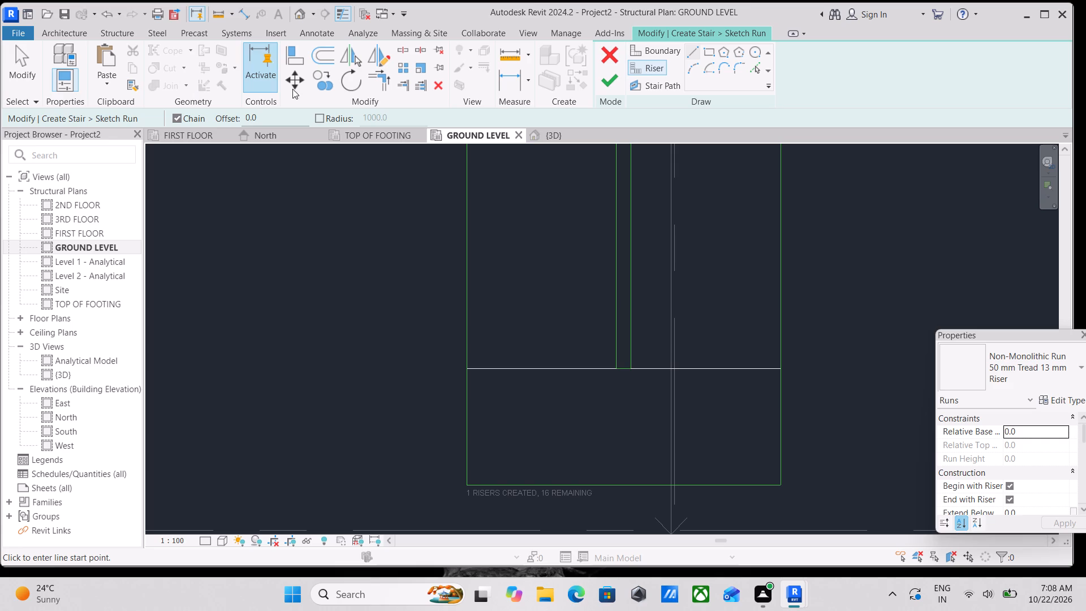
left_click(759, 66)
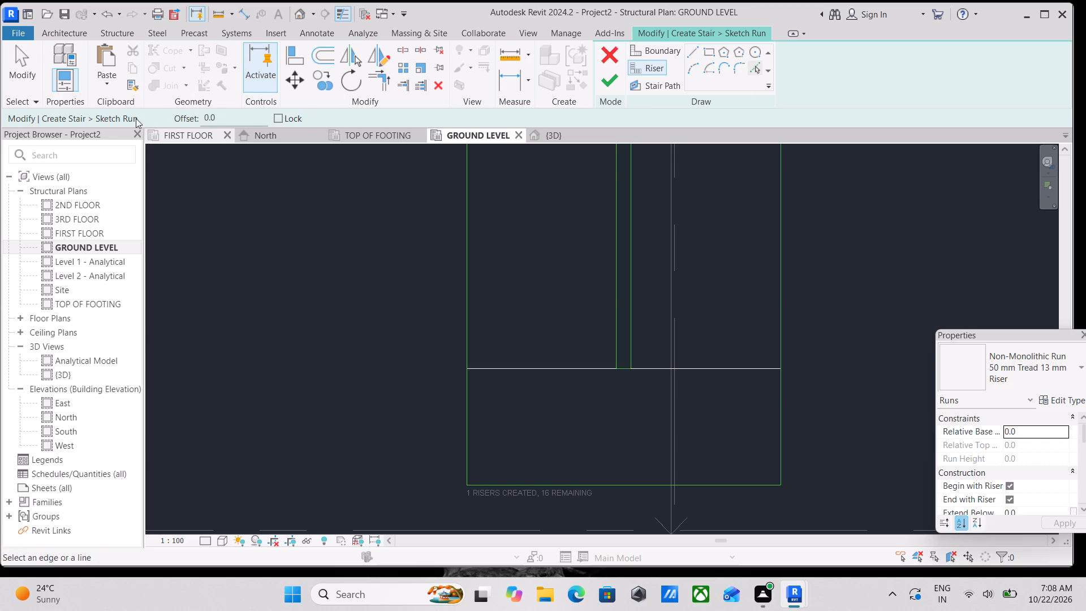
left_click_drag(221, 119, 165, 122)
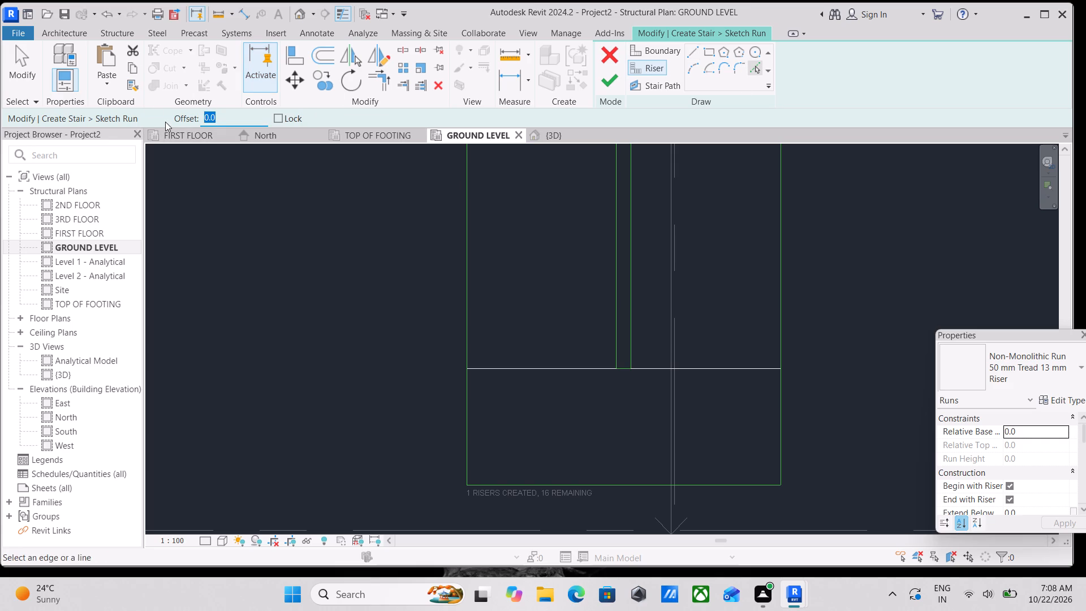
type("1'")
left_click(561, 367)
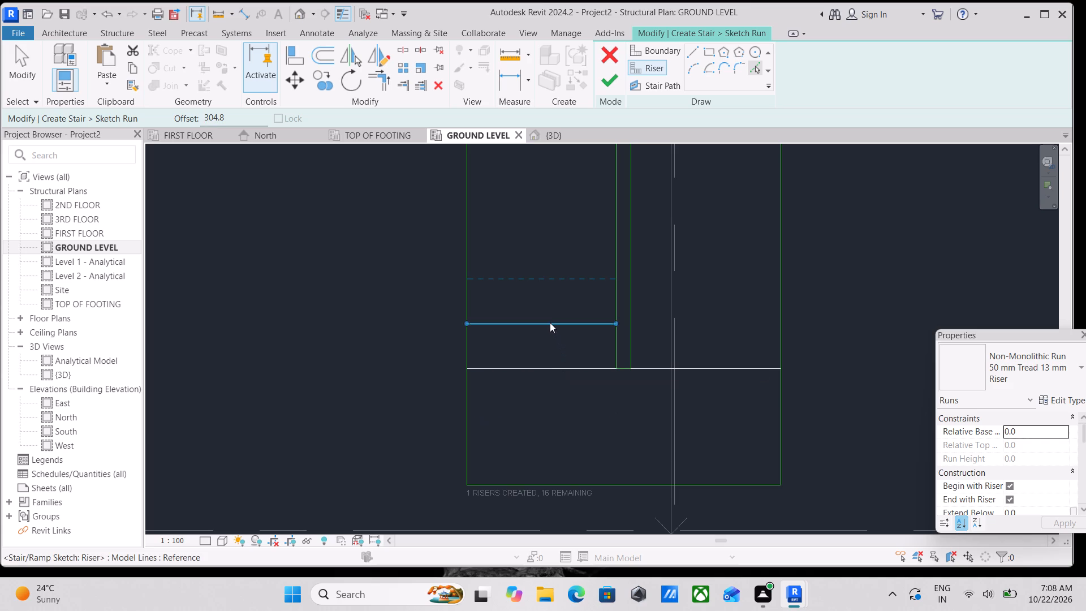
left_click(550, 322)
left_click(554, 274)
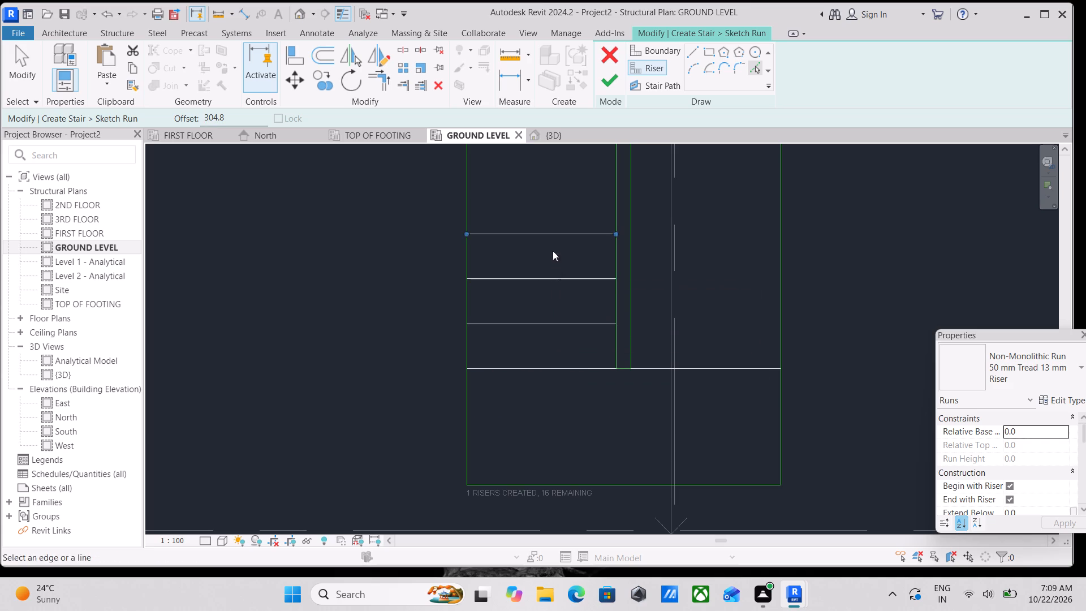
left_click(549, 230)
Add four more riser lines at the 304.8 mm offset to carry the left flight up to its top end.
middle_click_drag(549, 226, 549, 280)
scroll(549, 280, "up", 1)
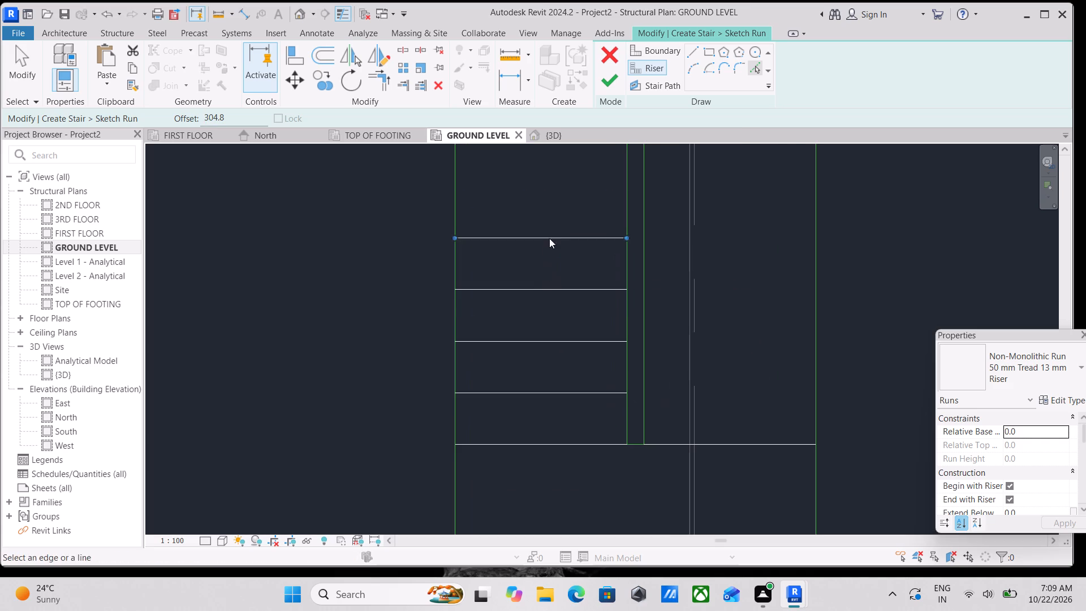
left_click(549, 236)
middle_click_drag(540, 196, 544, 292)
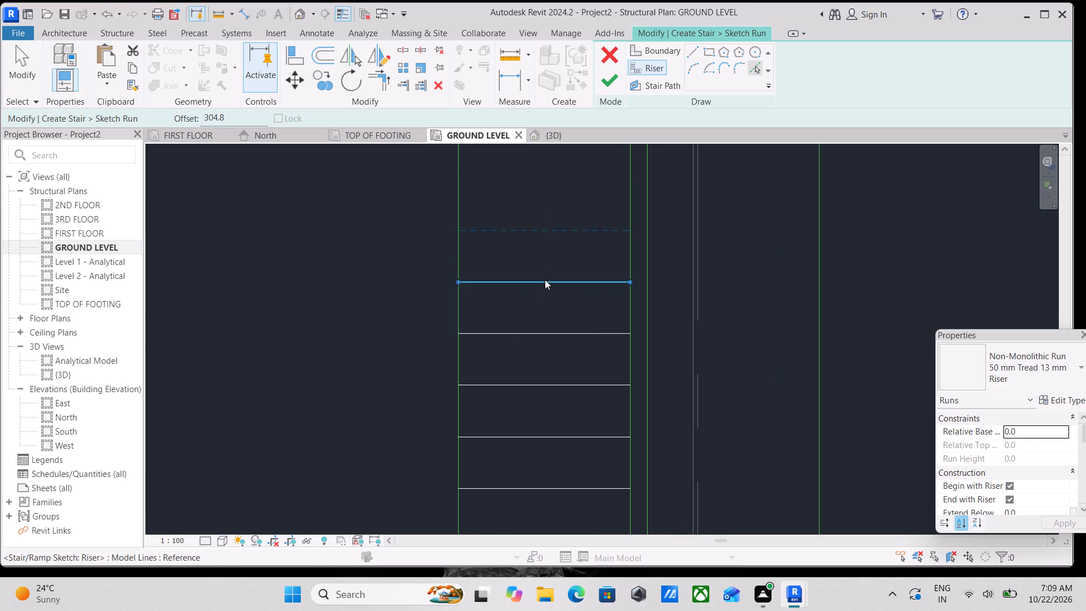
left_click(545, 278)
scroll(548, 249, "down", 5)
middle_click_drag(550, 253, 570, 332)
scroll(570, 332, "up", 1)
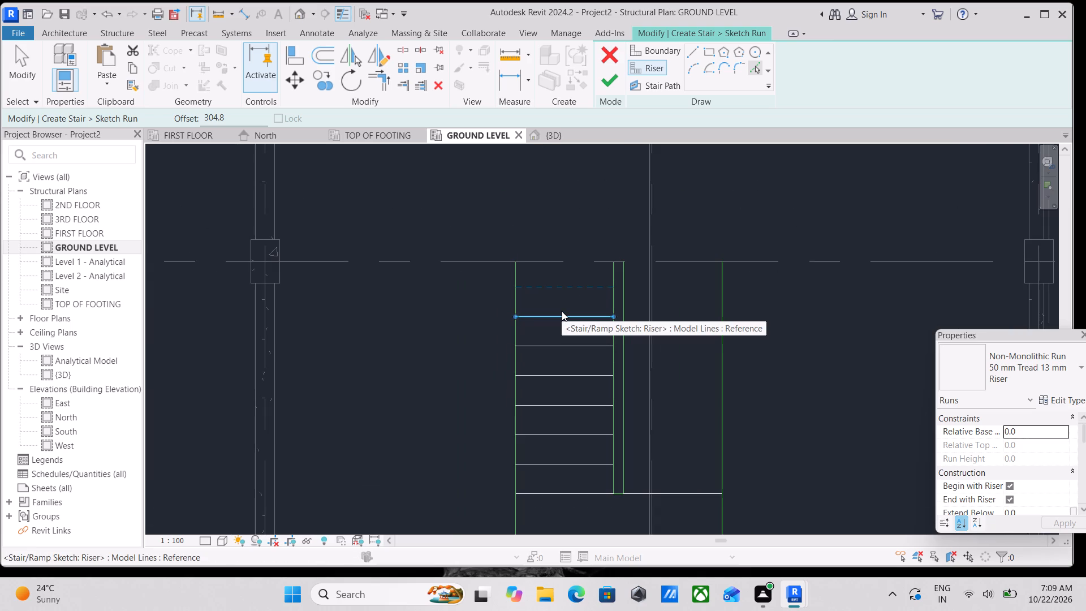
left_click(562, 311)
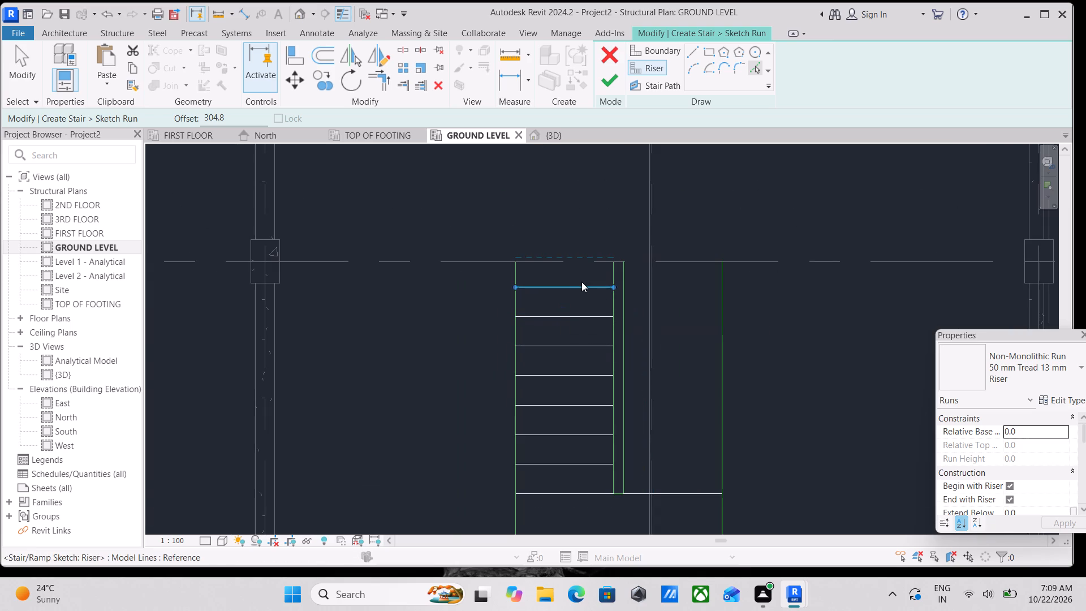
left_click(579, 284)
Add eight riser lines up the right flight from its bottom riser, each offset 304.8 mm from the previous one.
scroll(623, 295, "down", 1)
middle_click_drag(622, 295, 545, 210)
left_click(592, 381)
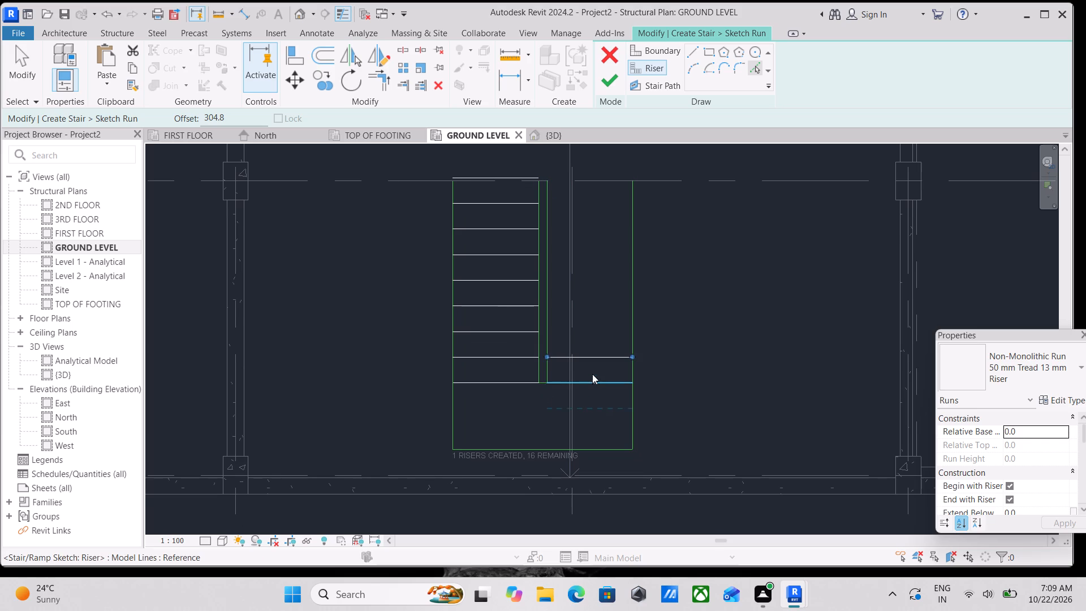
left_click(597, 353)
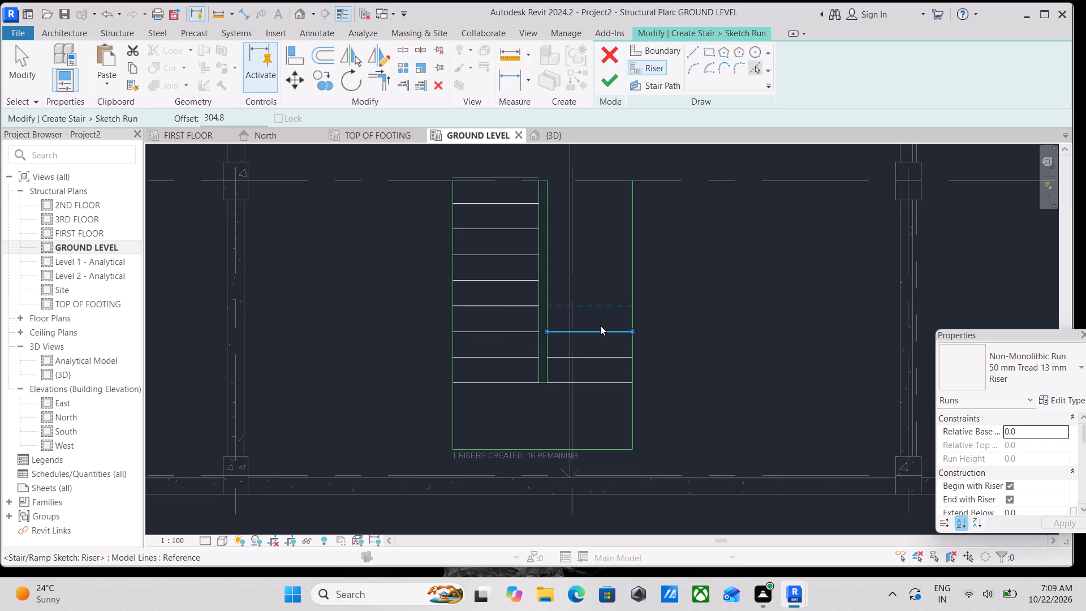
left_click(600, 325)
left_click(599, 304)
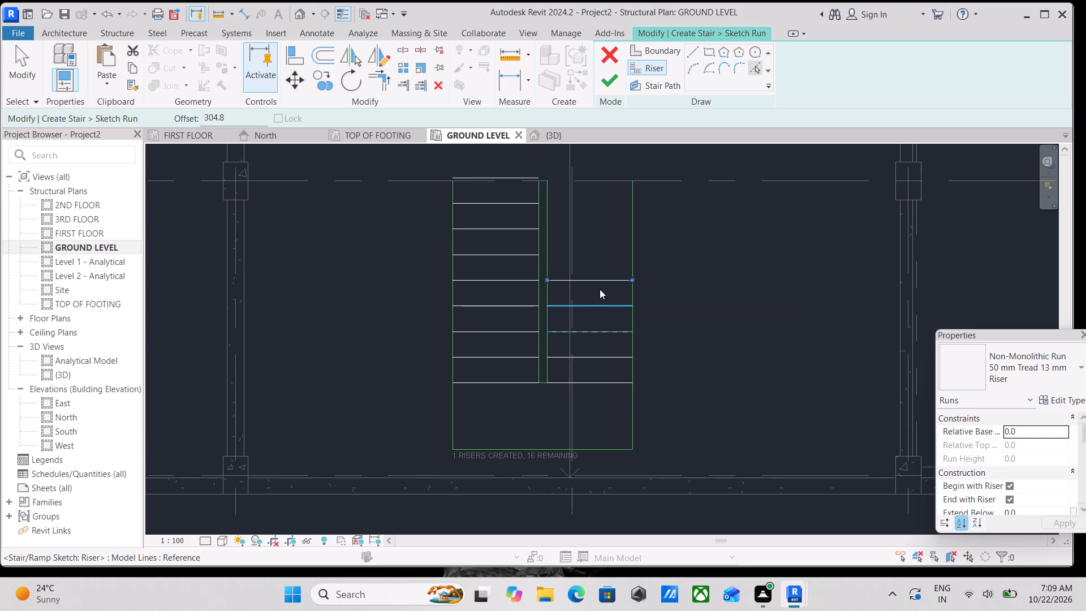
left_click(598, 277)
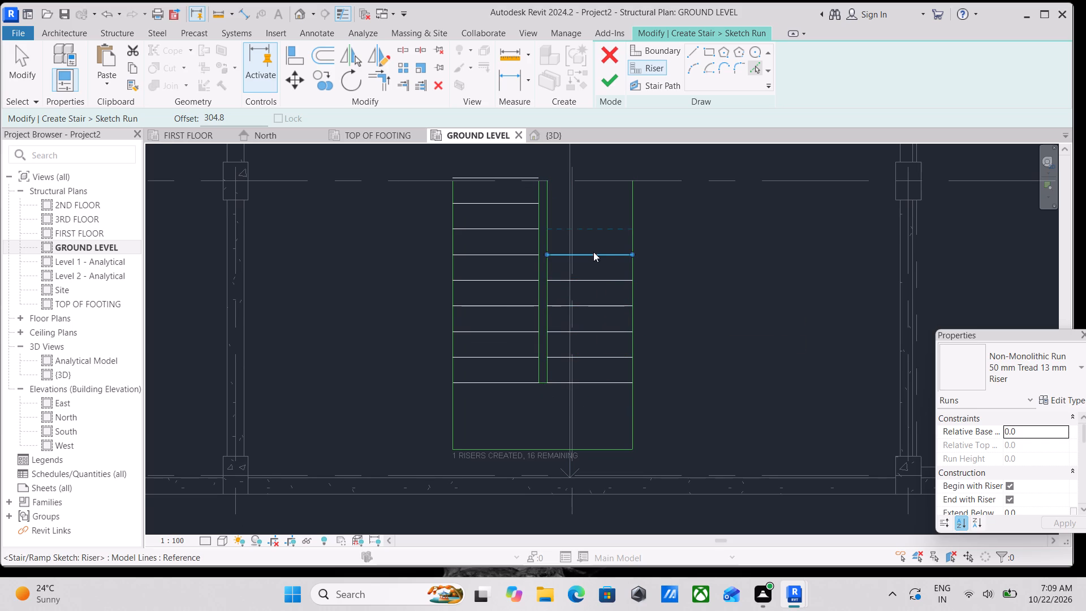
left_click(593, 249)
left_click(594, 220)
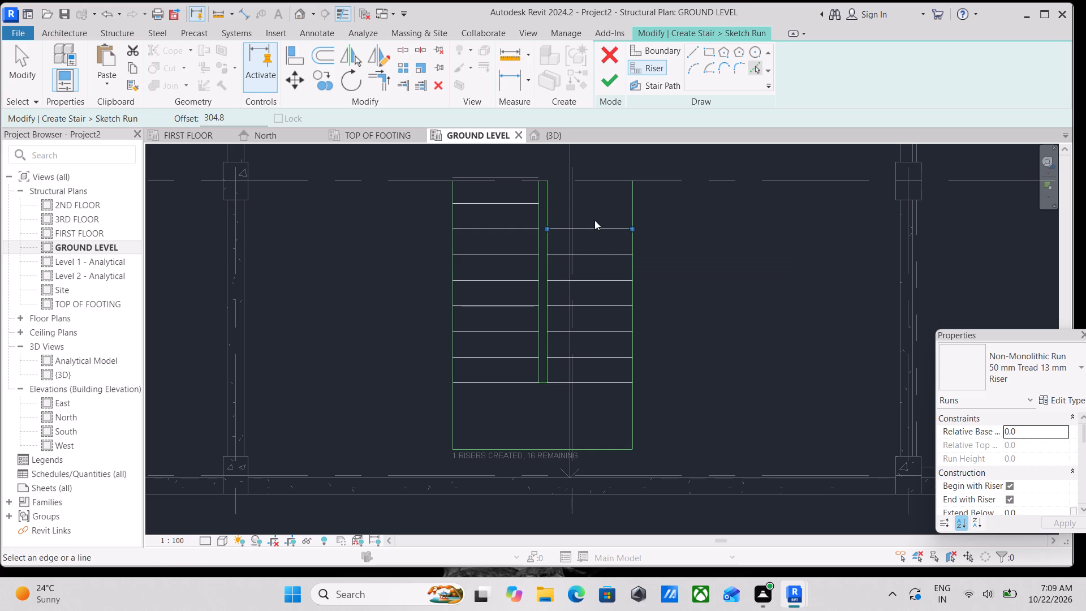
left_click(594, 225)
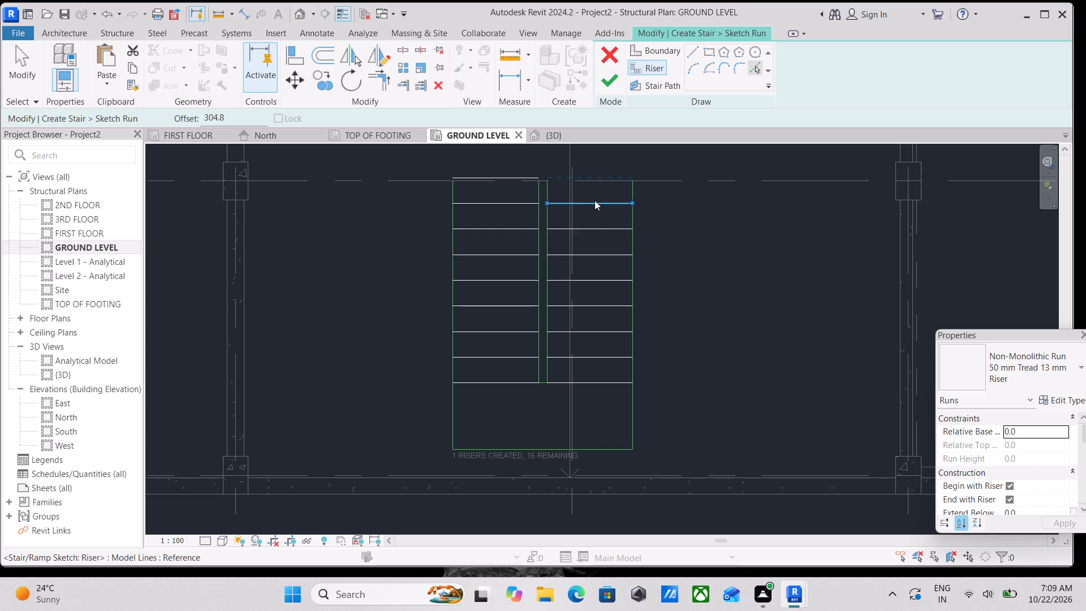
left_click(594, 200)
scroll(594, 200, "up", 4)
scroll(548, 199, "up", 3)
key("Escape")
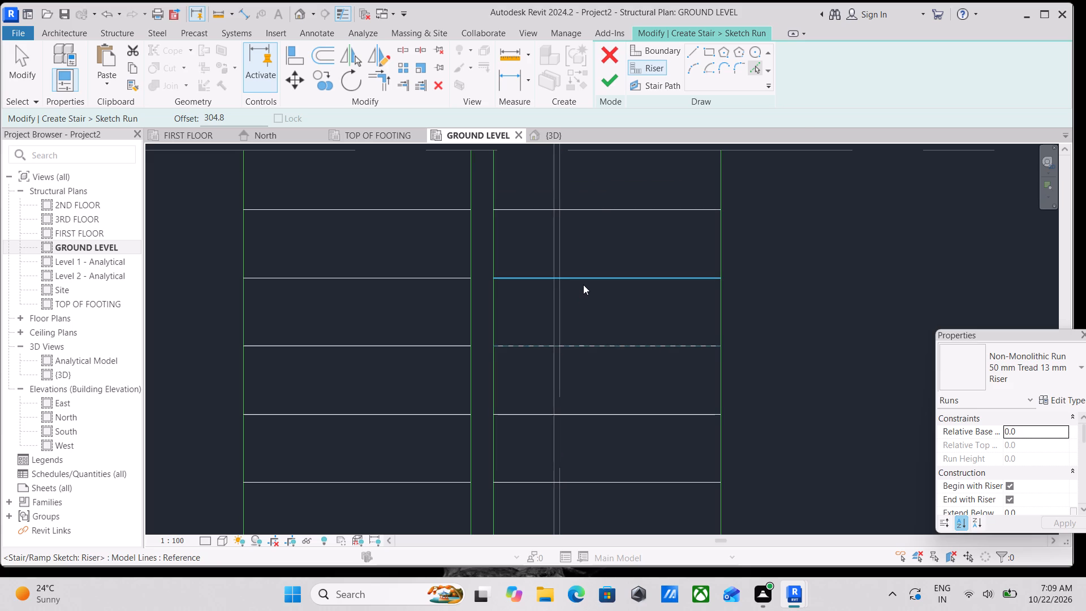
key("Escape")
scroll(584, 284, "down", 3)
key("Escape")
Extend the right flight's inner and outer boundary lines up to the ends of its top riser.
middle_click_drag(584, 284, 609, 357)
scroll(558, 294, "up", 4)
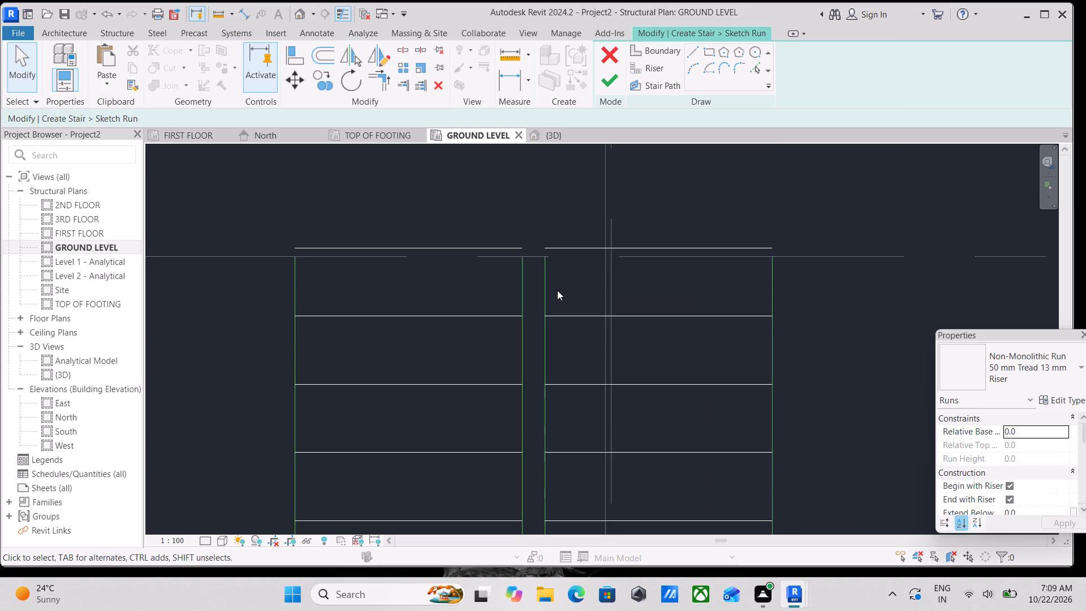
scroll(557, 290, "up", 2)
left_click(537, 270)
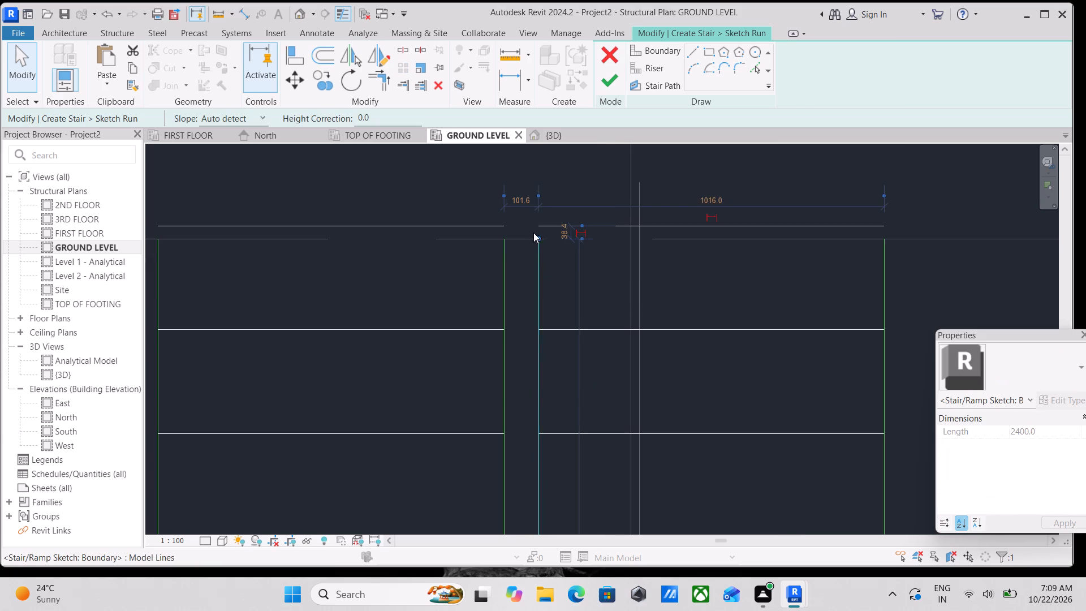
scroll(533, 233, "up", 7)
left_click_drag(552, 277, 552, 245)
scroll(605, 321, "down", 3)
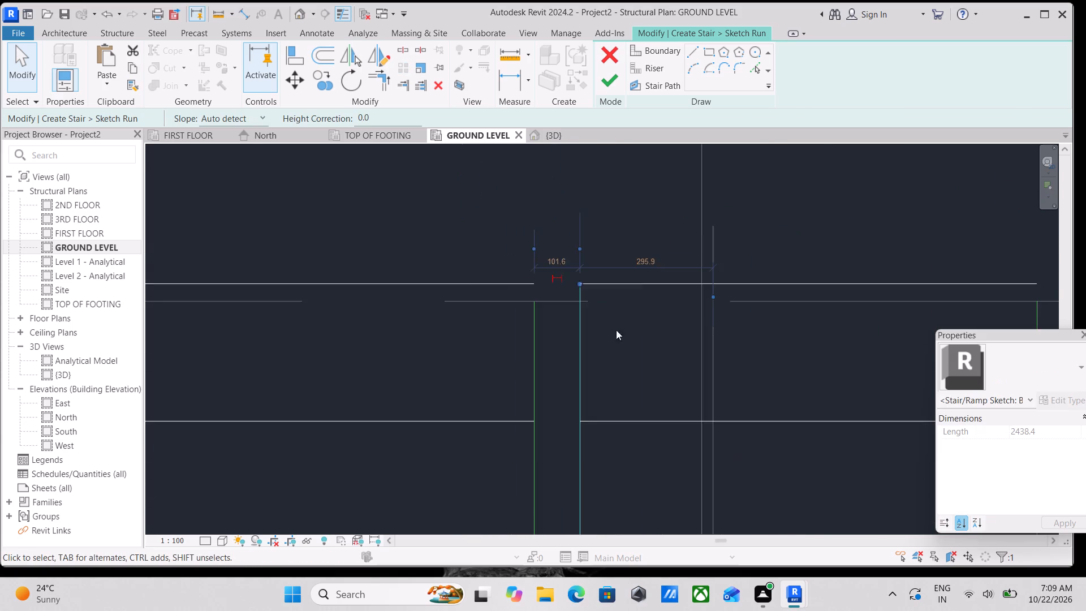
scroll(616, 330, "down", 5)
middle_click_drag(675, 365, 428, 340)
scroll(704, 329, "up", 3)
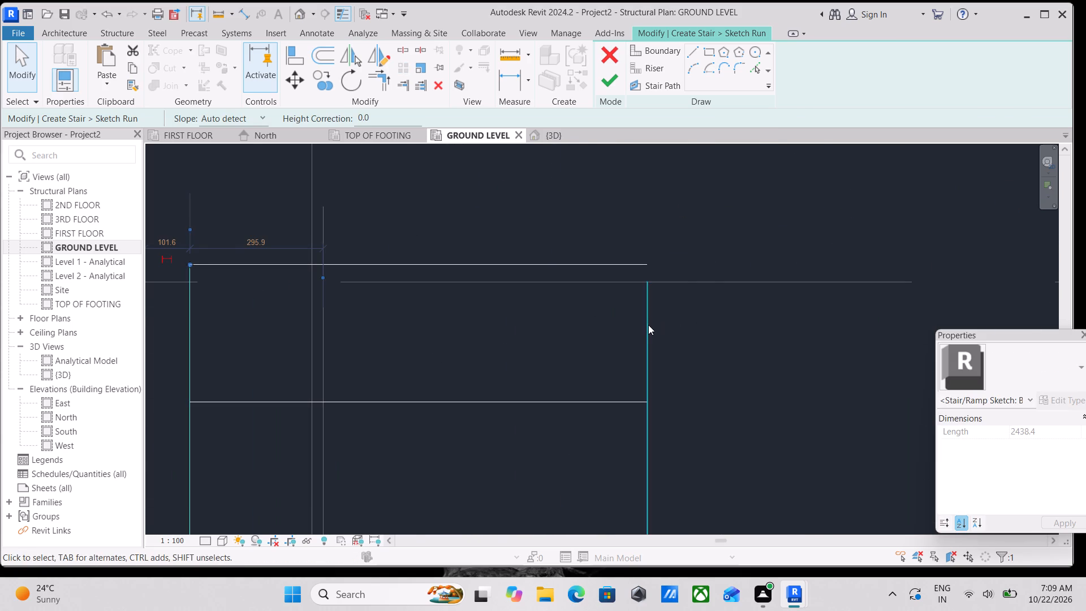
left_click(648, 325)
left_click_drag(647, 279, 647, 268)
Extend the left flight's inner and outer boundary lines up to the ends of its top riser.
scroll(486, 347, "down", 4)
middle_click_drag(486, 347, 713, 295)
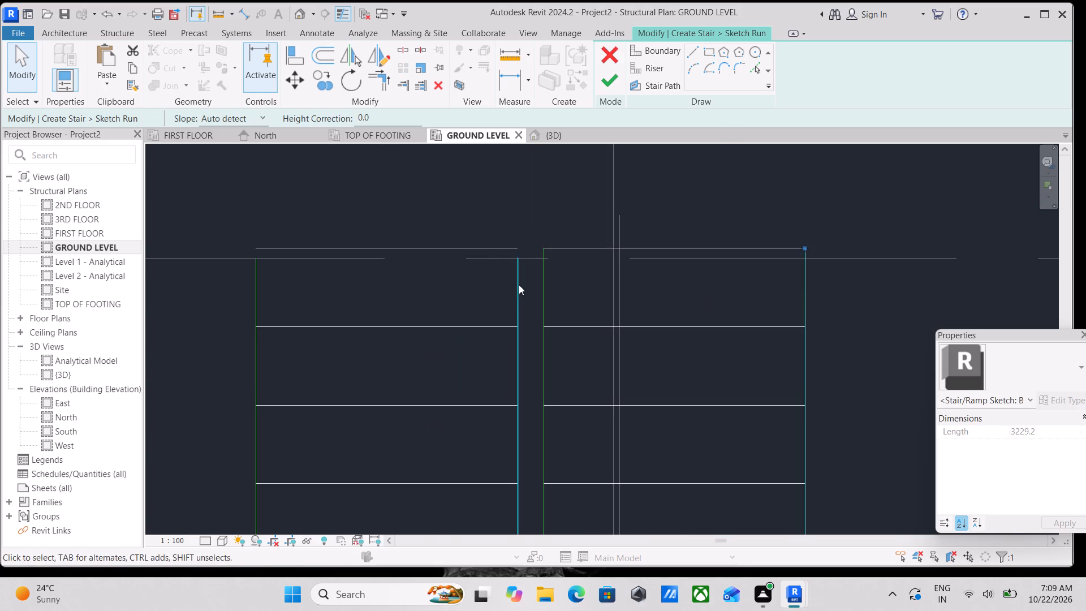
left_click(519, 284)
scroll(517, 256, "up", 6)
left_click_drag(517, 256, 520, 239)
scroll(404, 339, "down", 3)
middle_click_drag(404, 339, 585, 328)
middle_click_drag(438, 353, 562, 337)
left_click(386, 299)
left_click_drag(385, 260, 387, 249)
scroll(427, 285, "down", 3)
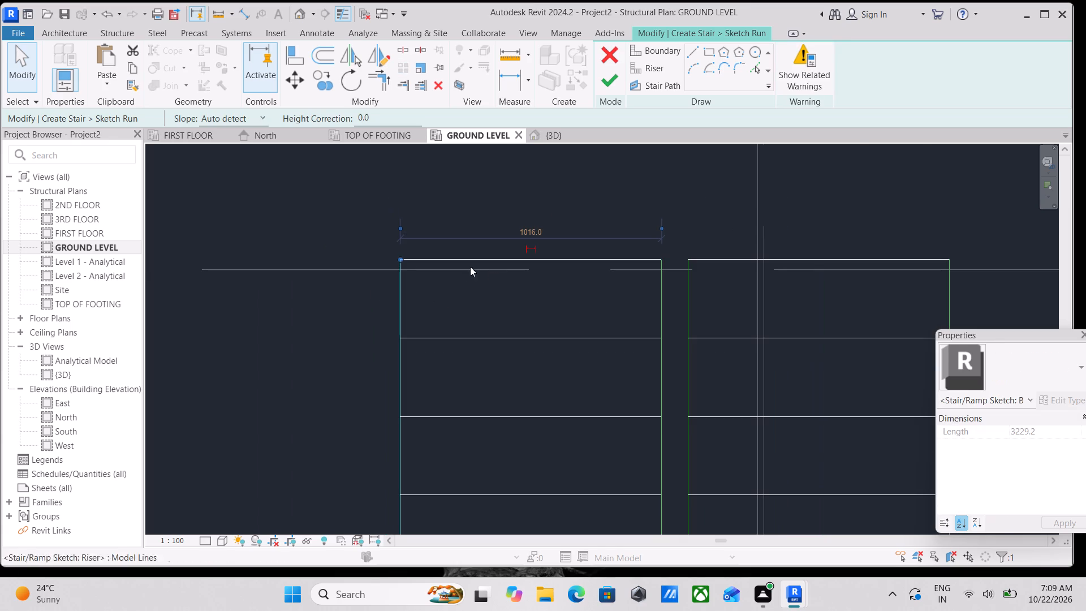
Examine the whole stair run sketch, including where the inner boundary lines meet the landing between the flights.
right_click_drag(515, 211, 541, 204)
scroll(415, 207, "down", 3)
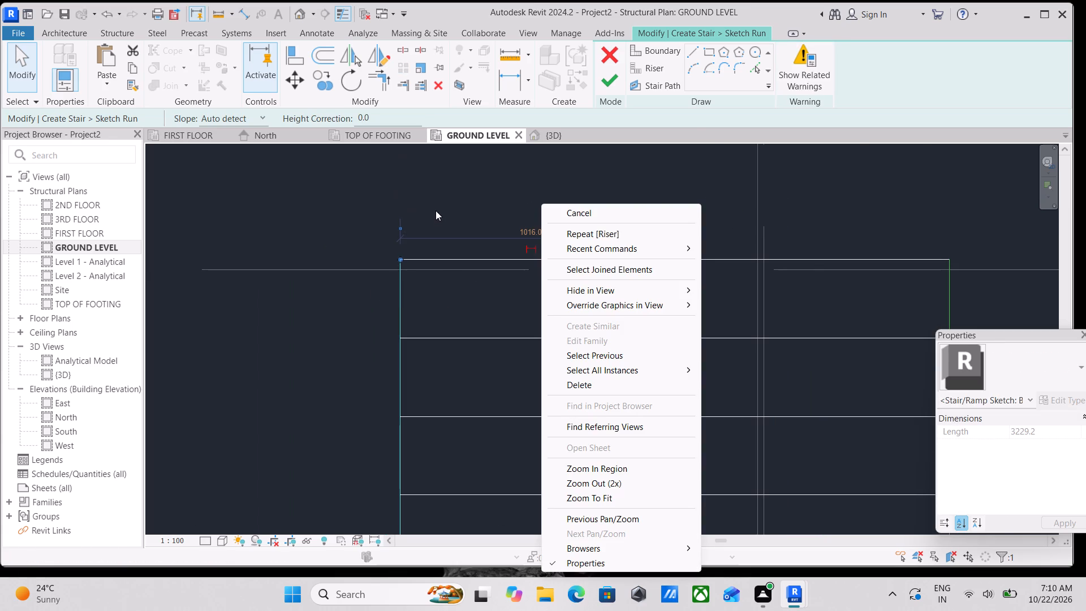
left_click(372, 185)
scroll(501, 194, "down", 3)
scroll(756, 221, "down", 2)
middle_click_drag(756, 221, 639, 171)
scroll(605, 153, "down", 3)
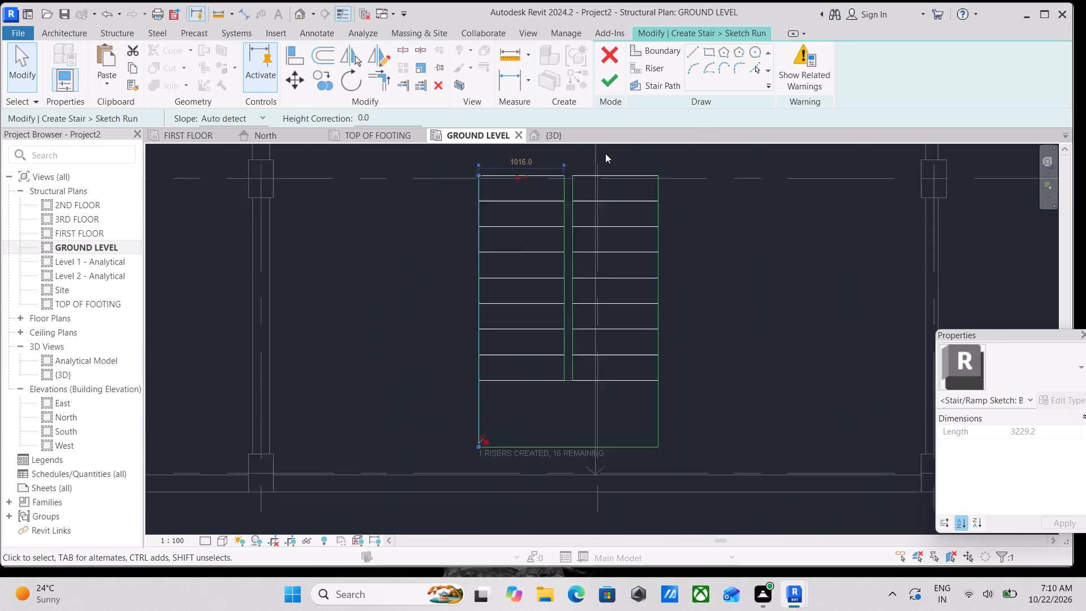
scroll(605, 153, "down", 1)
middle_click_drag(738, 174, 740, 198)
scroll(624, 398, "up", 10)
scroll(437, 320, "up", 5)
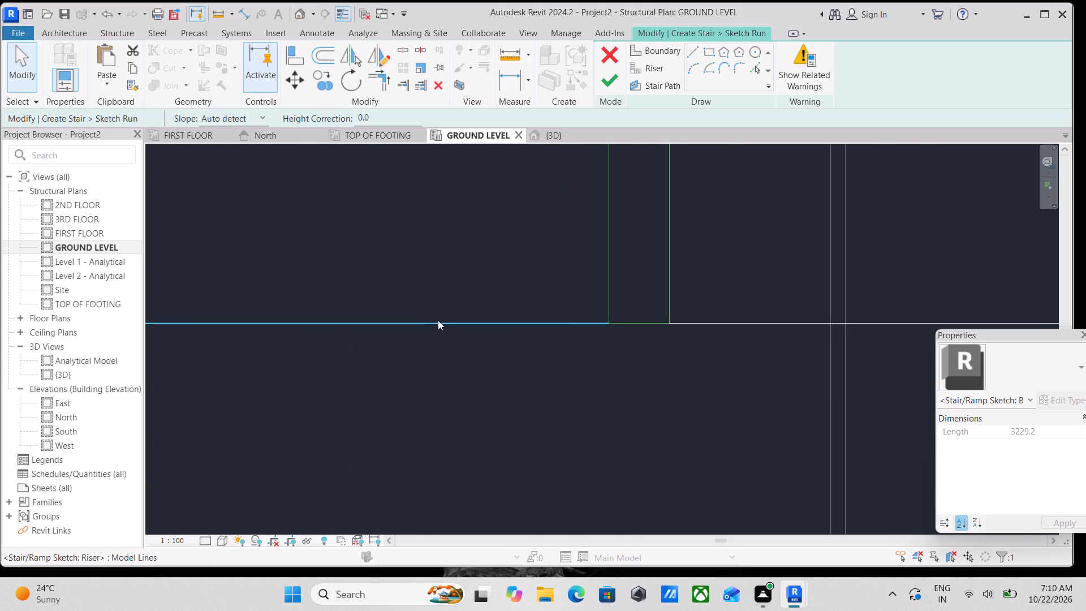
scroll(447, 312, "down", 6)
scroll(400, 225, "down", 1)
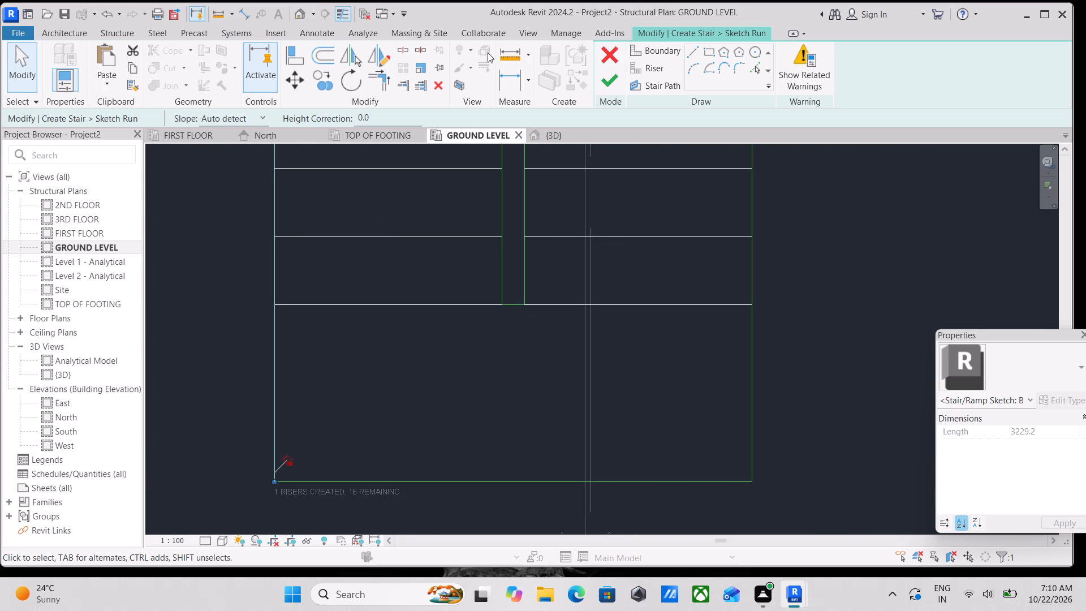
Draw a U-shaped stair path from the right flight's top riser about 2900 mm down, 1100 mm across the landing, and up to the left flight's top riser.
left_click(662, 88)
scroll(666, 149, "down", 4)
middle_click_drag(666, 149, 643, 290)
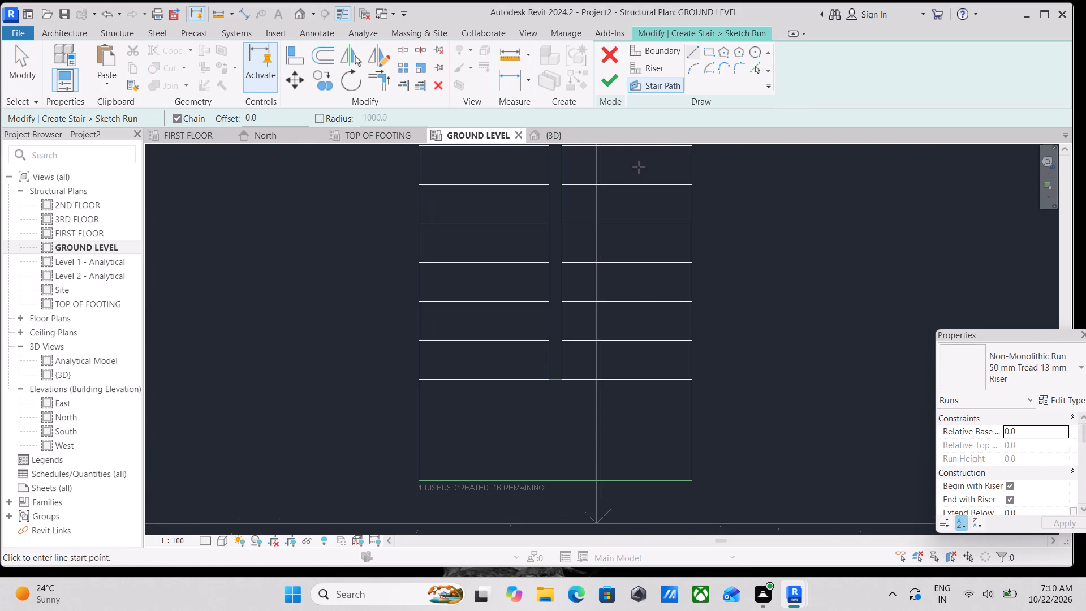
middle_click_drag(643, 183, 637, 337)
left_click(620, 222)
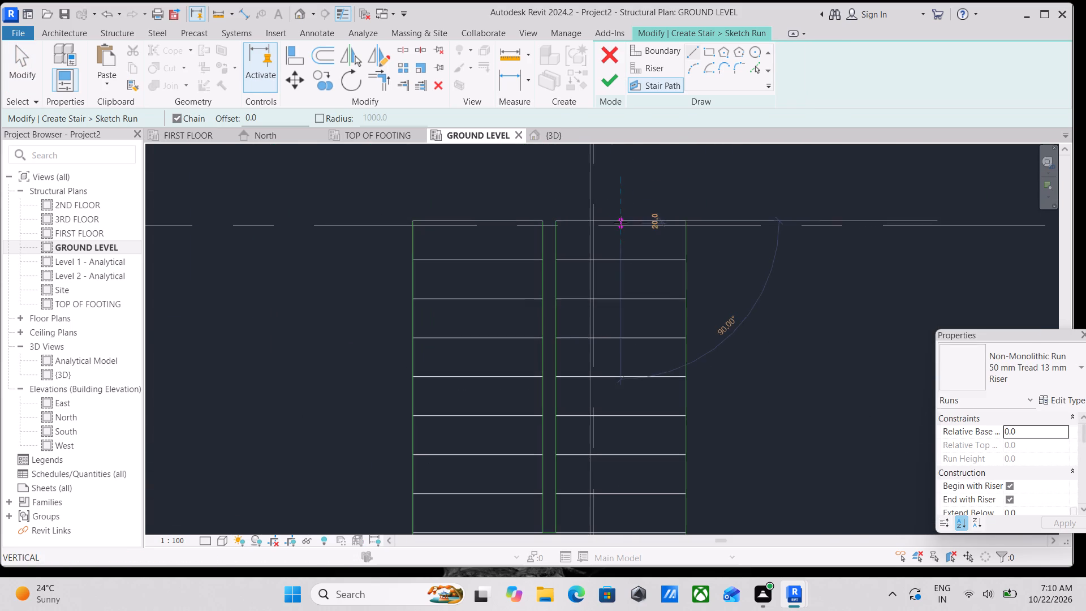
middle_click_drag(626, 376, 622, 290)
scroll(624, 319, "down", 1)
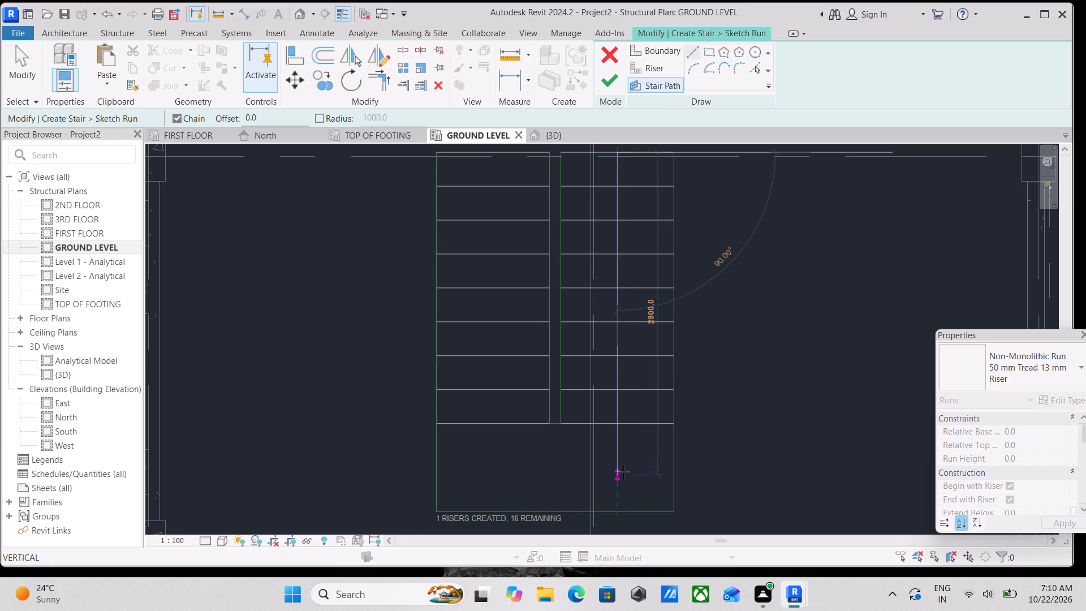
left_click(623, 472)
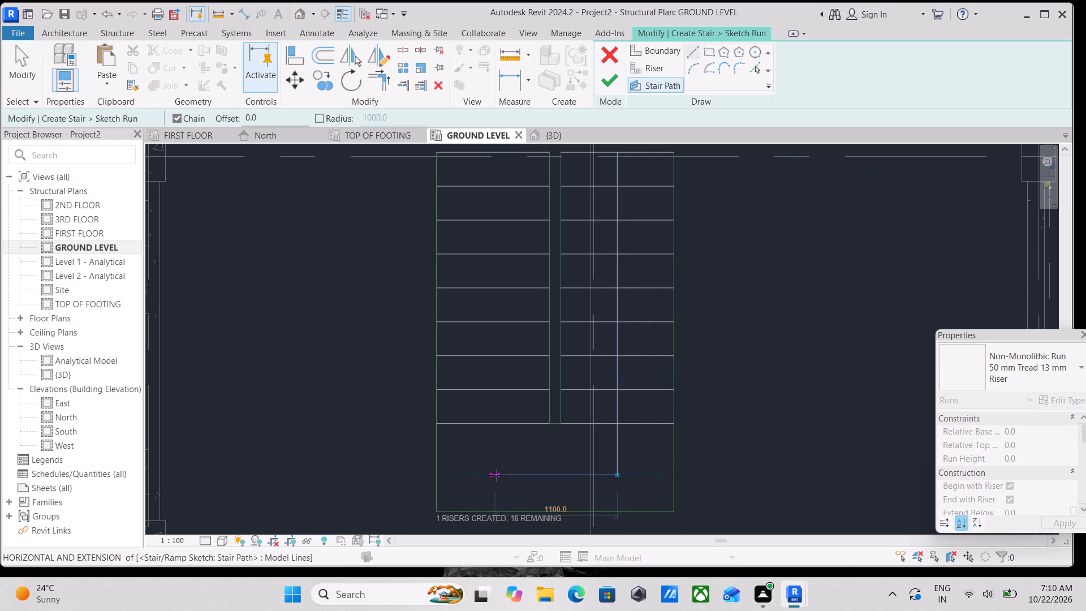
left_click(499, 475)
scroll(495, 343, "down", 1)
middle_click_drag(495, 343, 499, 495)
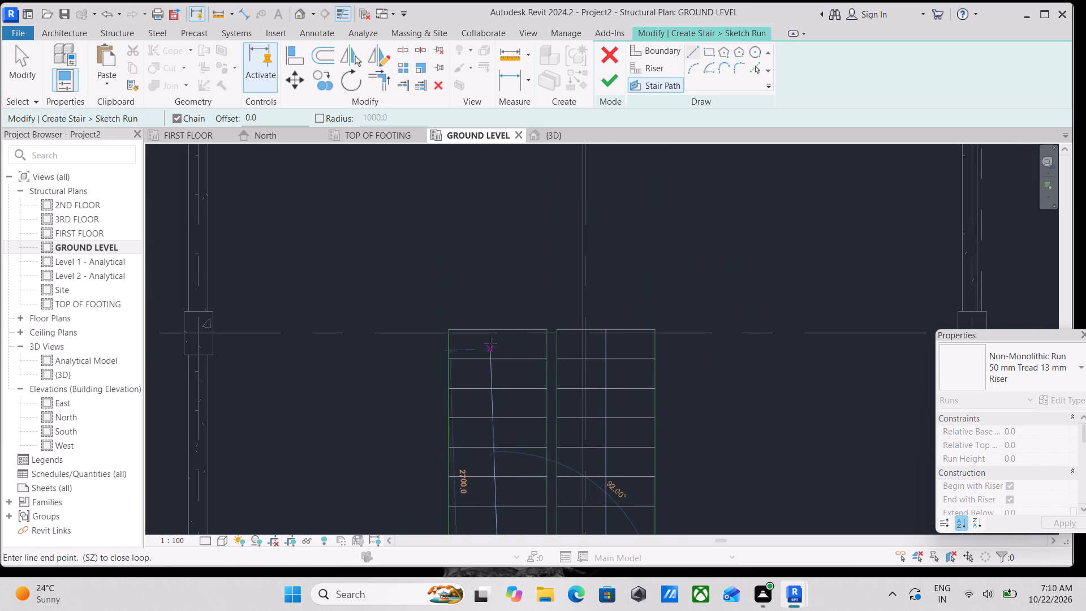
left_click(496, 330)
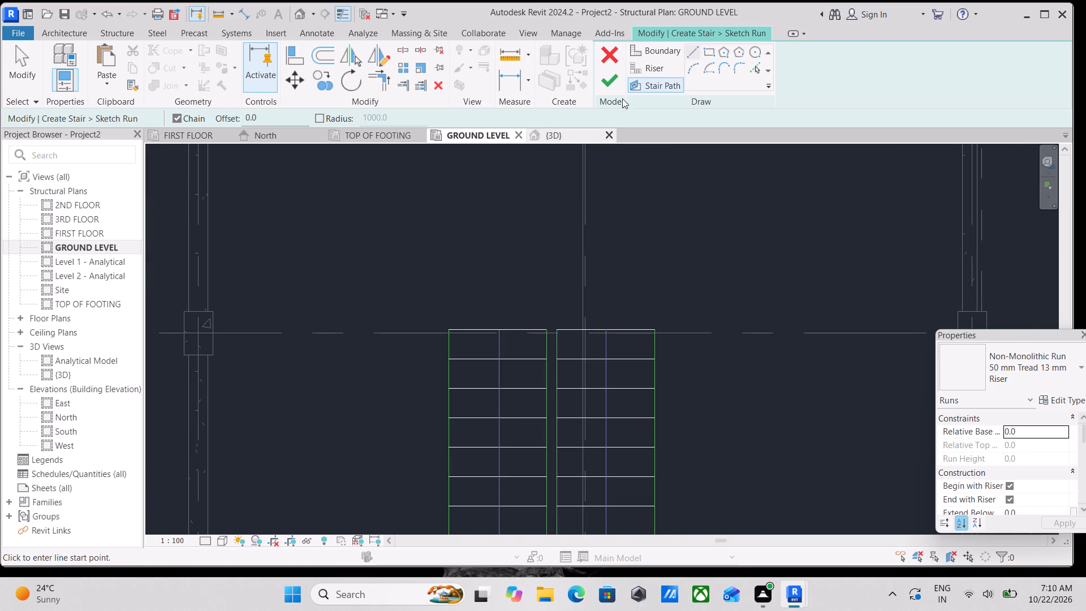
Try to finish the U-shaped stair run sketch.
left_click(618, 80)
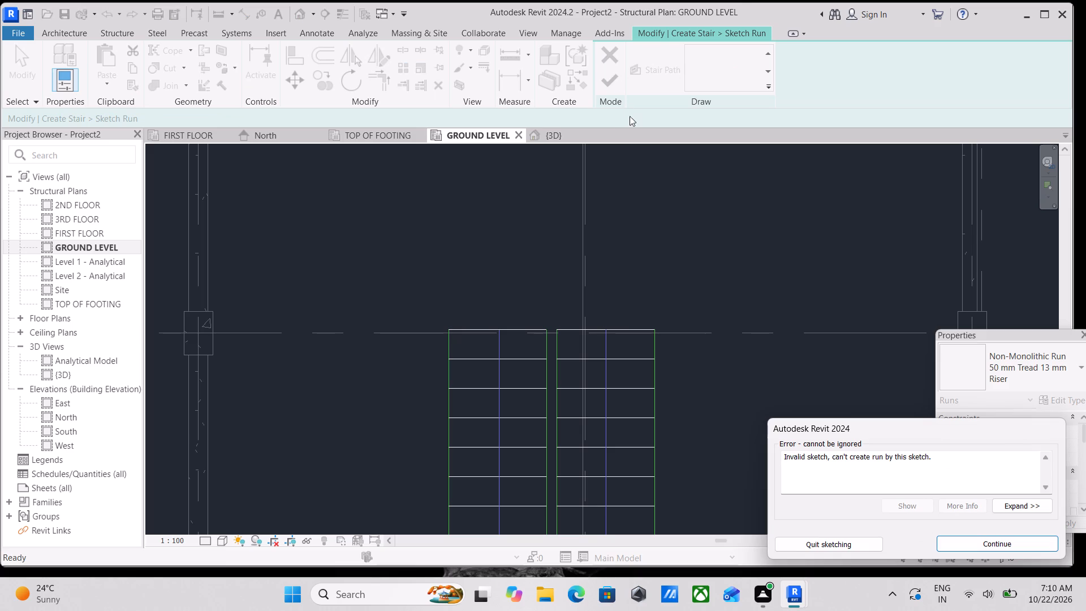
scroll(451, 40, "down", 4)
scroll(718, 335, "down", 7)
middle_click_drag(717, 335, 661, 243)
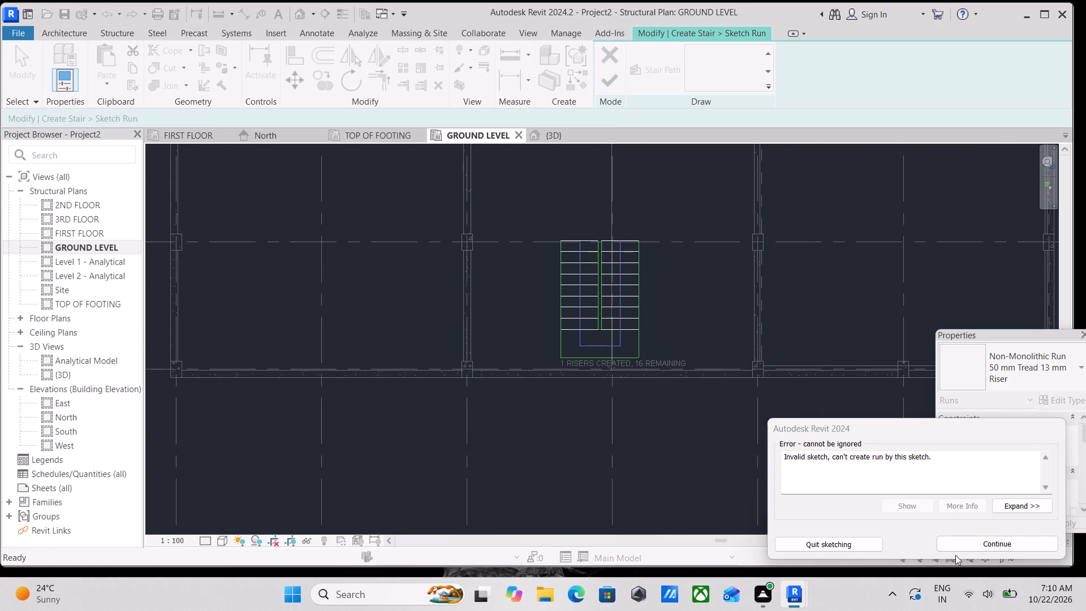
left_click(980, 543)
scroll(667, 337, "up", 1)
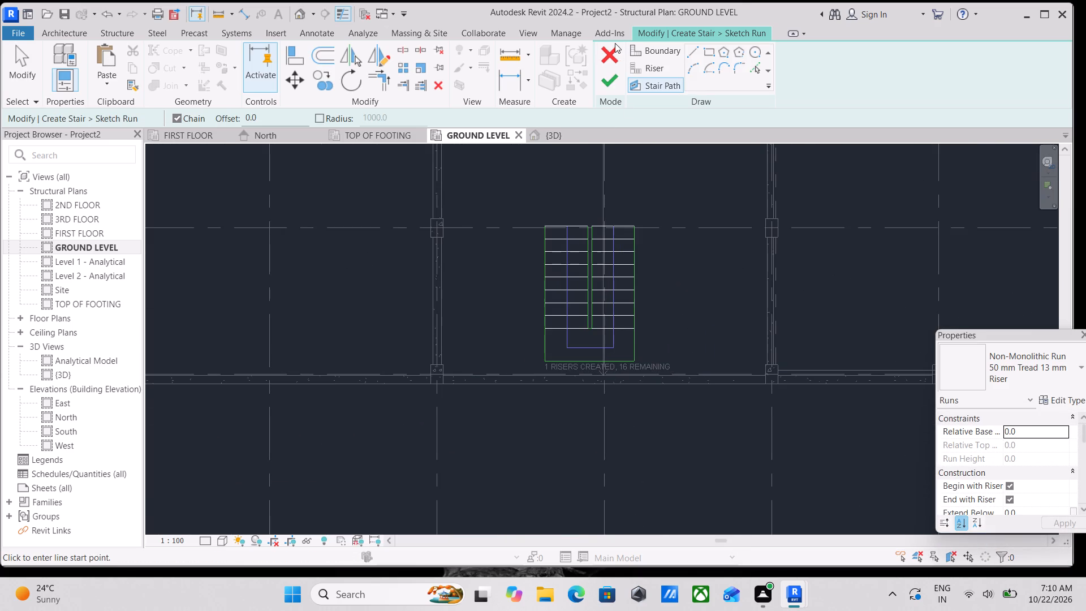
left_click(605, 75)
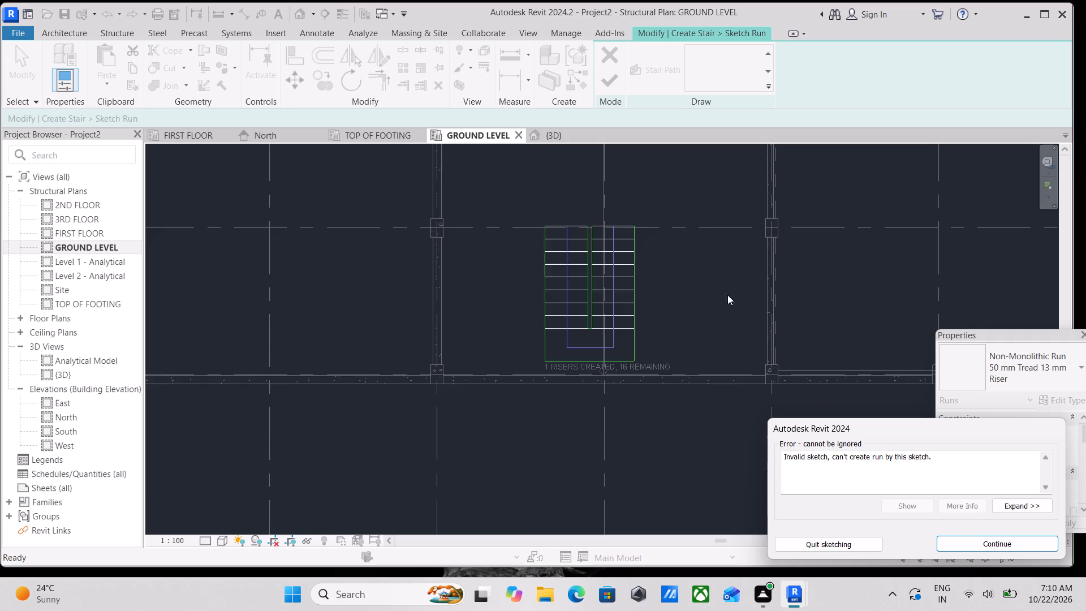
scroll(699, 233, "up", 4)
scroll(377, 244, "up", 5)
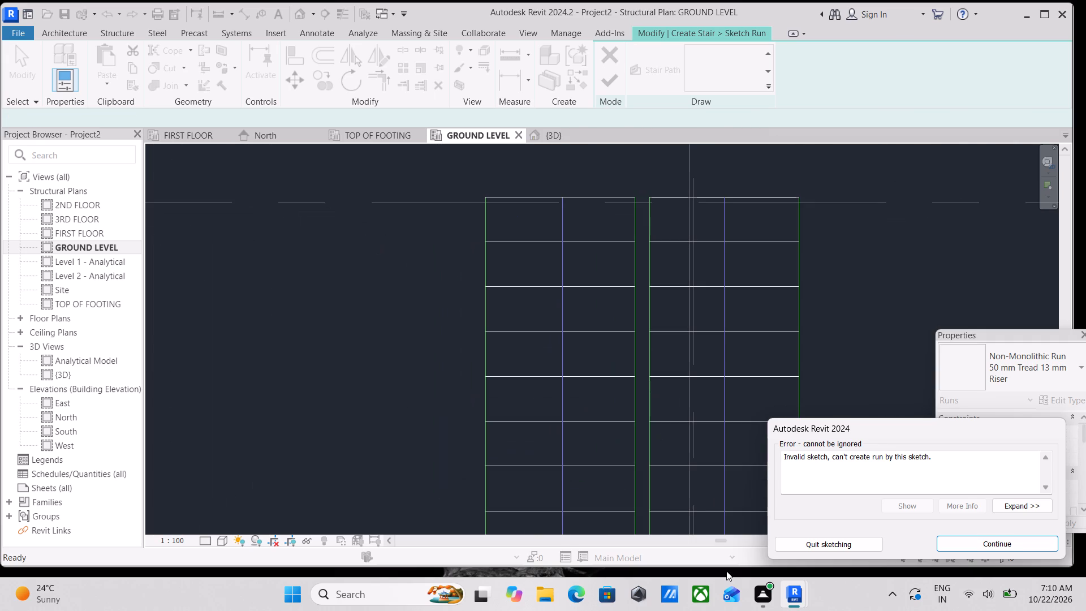
Discard the invalid run sketch and cancel the stair being created.
left_click(825, 549)
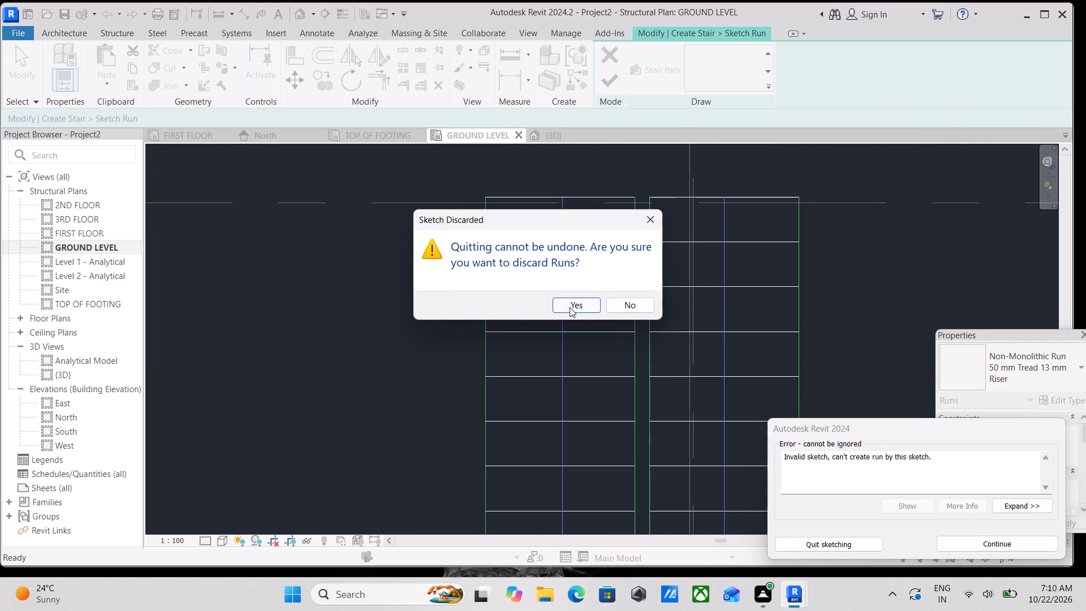
left_click(571, 307)
scroll(662, 315, "down", 9)
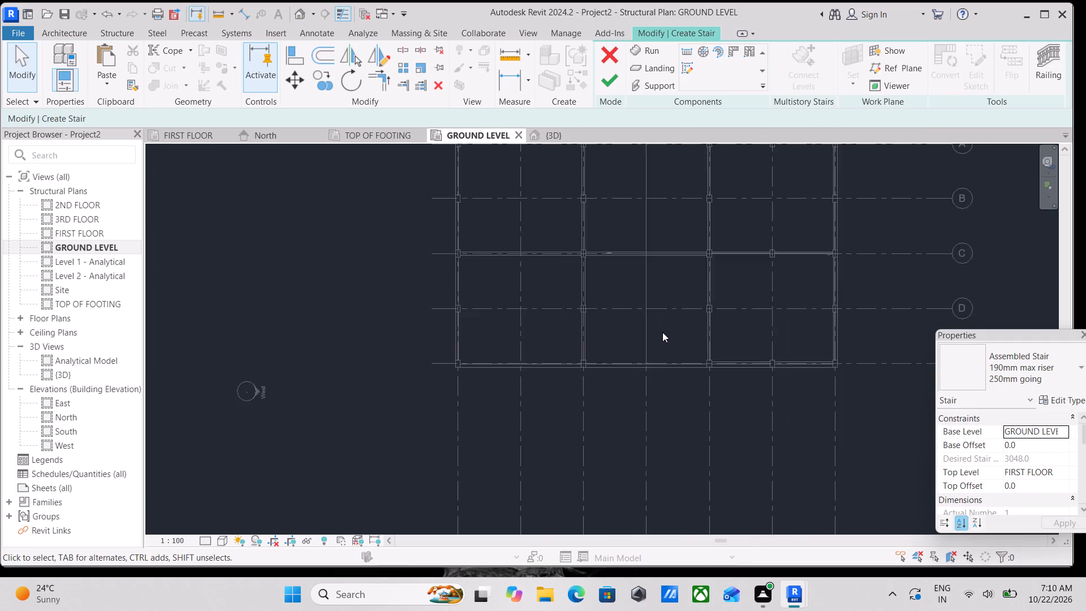
scroll(662, 332, "down", 5)
left_click(605, 46)
Start a new stair from the ground level to the first floor with a sketched run.
scroll(524, 253, "down", 4)
middle_click_drag(520, 253, 544, 127)
middle_click_drag(526, 229, 573, 296)
scroll(530, 340, "up", 3)
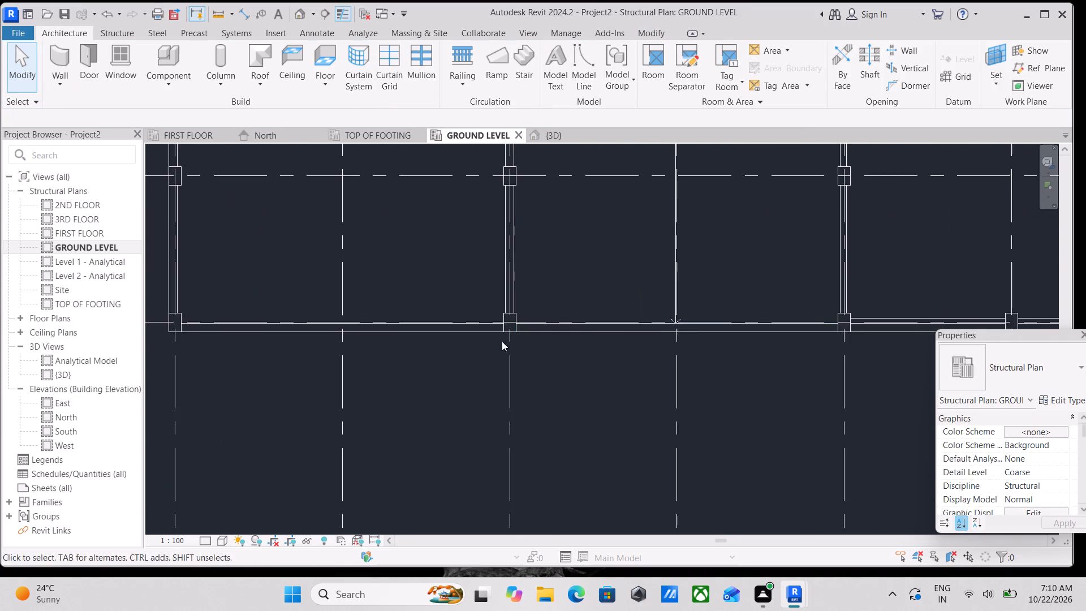
scroll(496, 332, "up", 3)
middle_click_drag(538, 294, 553, 321)
scroll(542, 313, "up", 2)
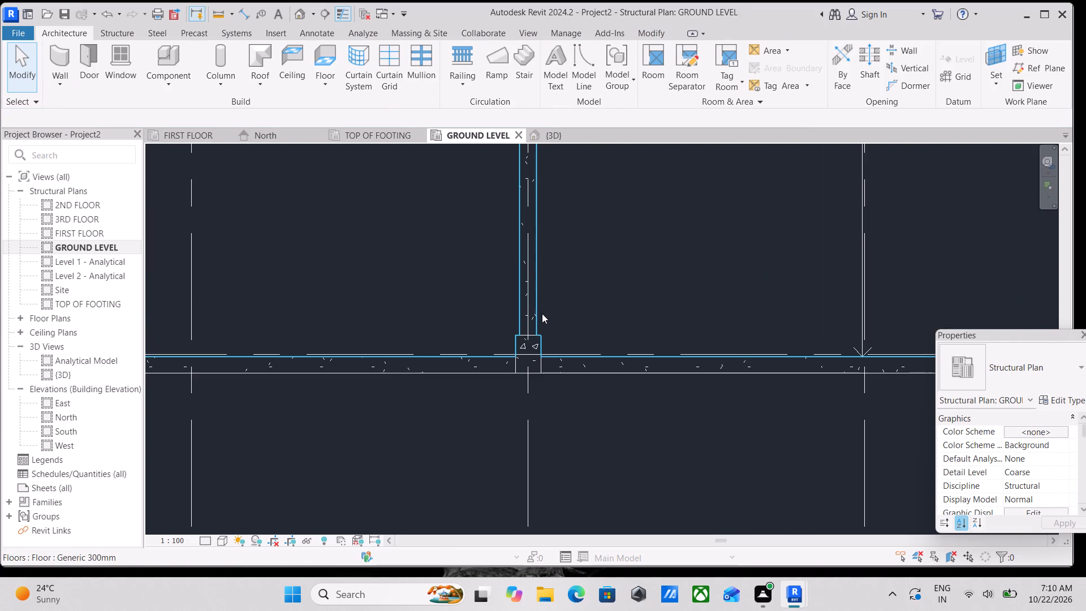
middle_click_drag(187, 186, 187, 193)
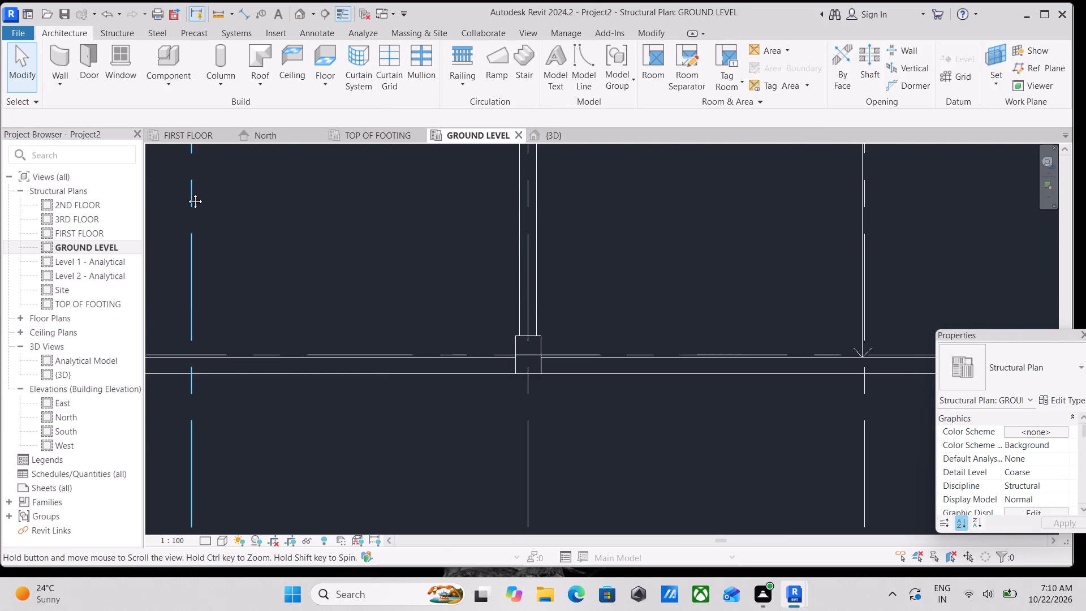
scroll(186, 196, "up", 1)
middle_click_drag(187, 193, 186, 199)
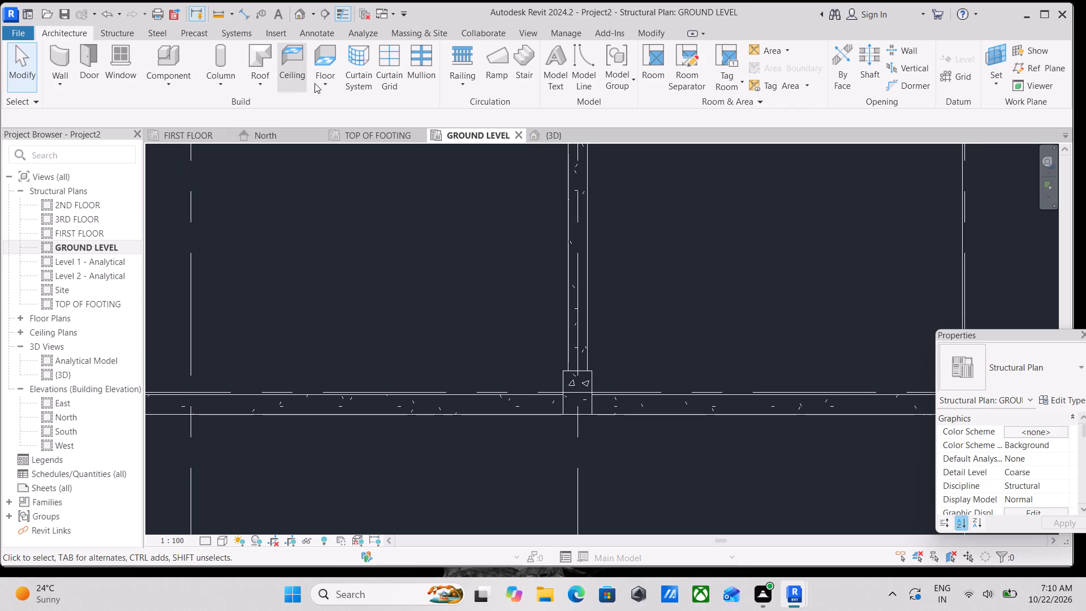
left_click(531, 70)
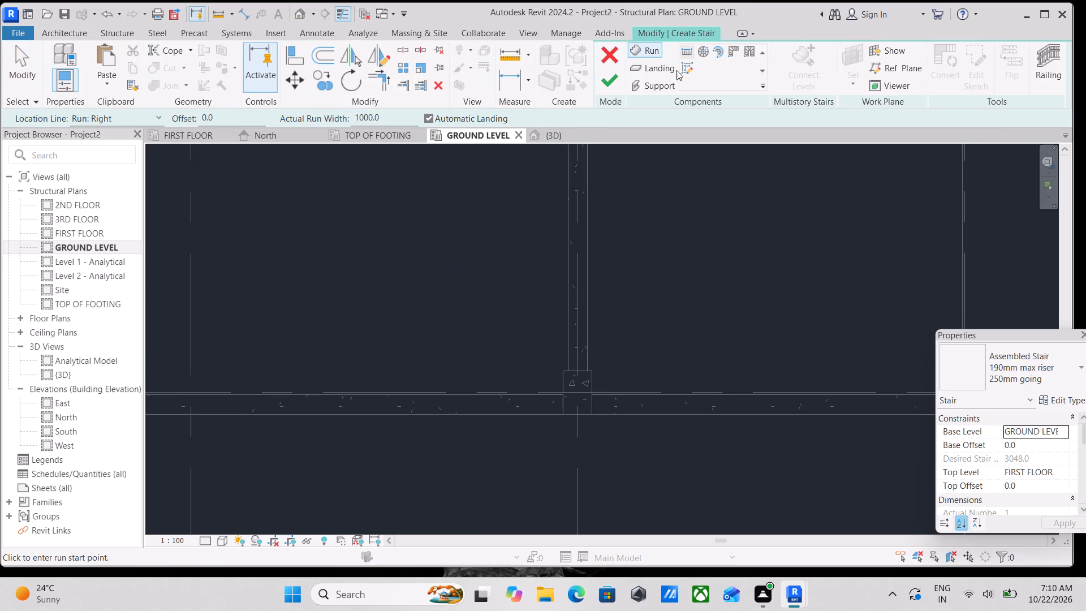
left_click(691, 63)
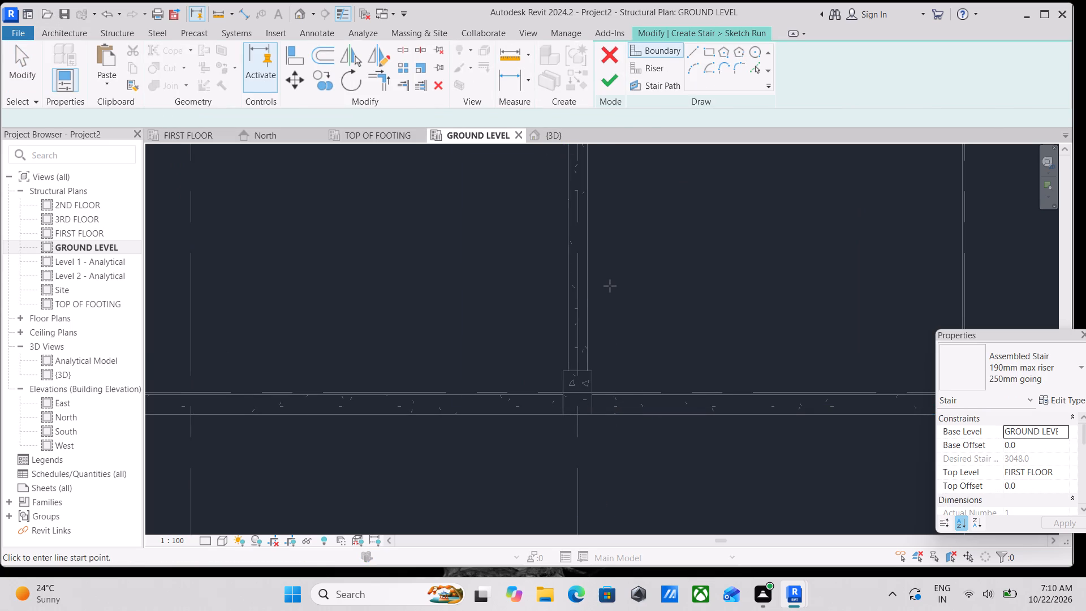
Draw a vertical run boundary line about 1760 mm up from the grid E beam edge, just beside the column.
middle_click_drag(610, 282, 610, 405)
scroll(610, 360, "down", 1)
middle_click_drag(610, 360, 605, 324)
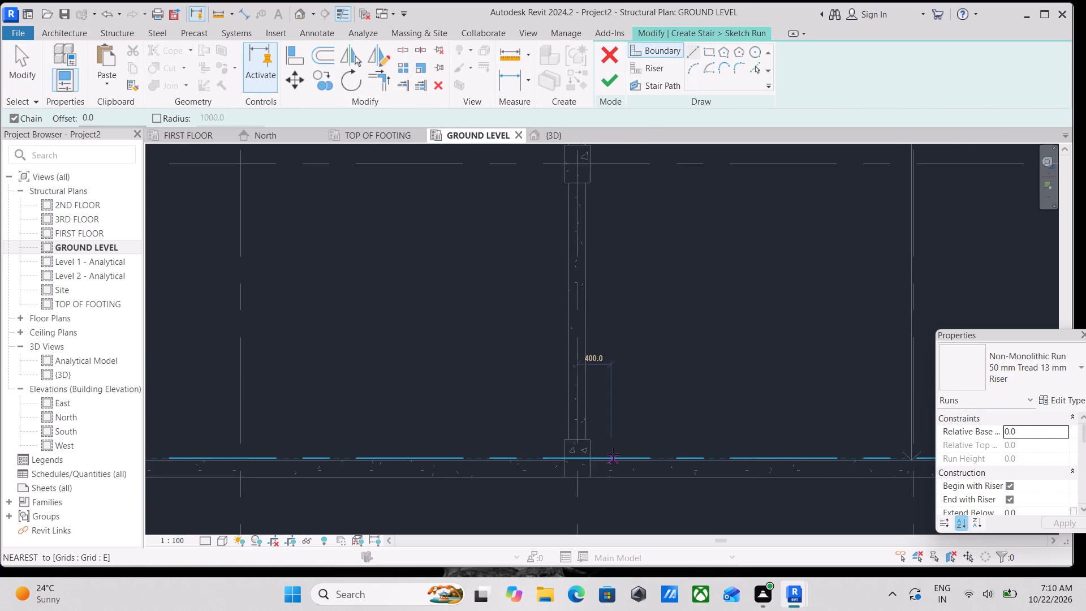
scroll(594, 465, "up", 7)
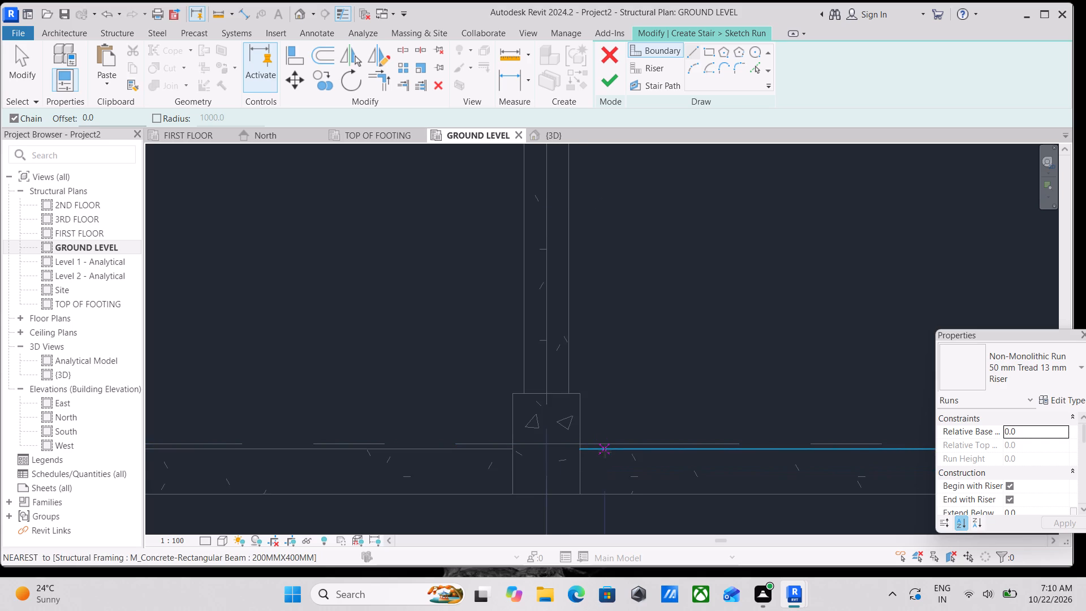
left_click_drag(605, 451, 605, 444)
middle_click_drag(593, 110, 583, 295)
scroll(618, 242, "down", 1)
middle_click_drag(618, 242, 586, 423)
left_click(571, 261)
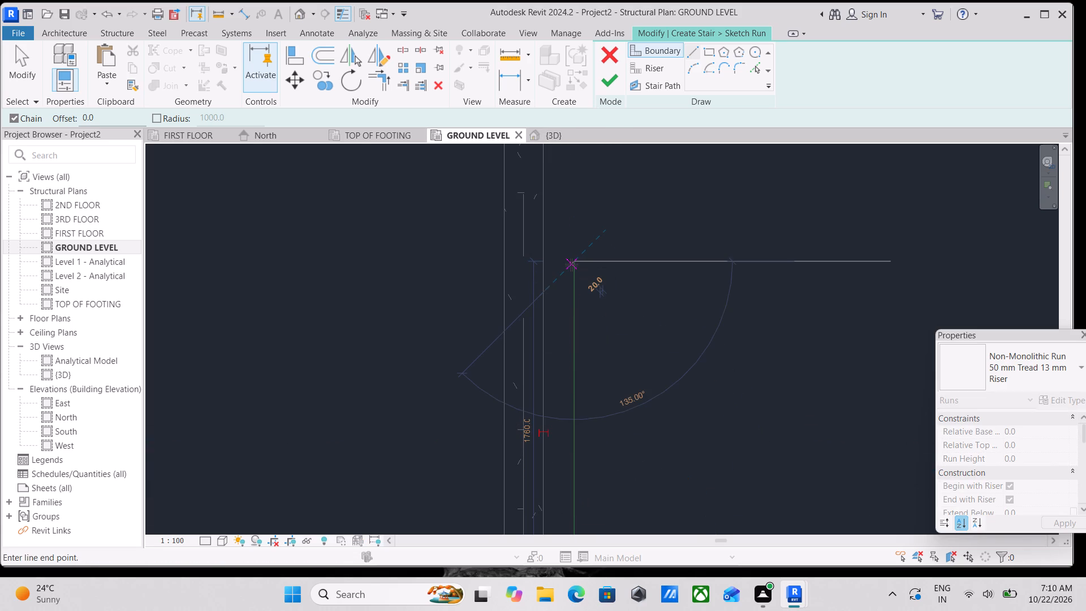
key("Escape")
Draw a horizontal boundary line about 1300 mm long along the beam edge, starting from the vertical boundary's lower end.
scroll(597, 270, "down", 4)
middle_click_drag(635, 314, 615, 27)
scroll(578, 213, "up", 3)
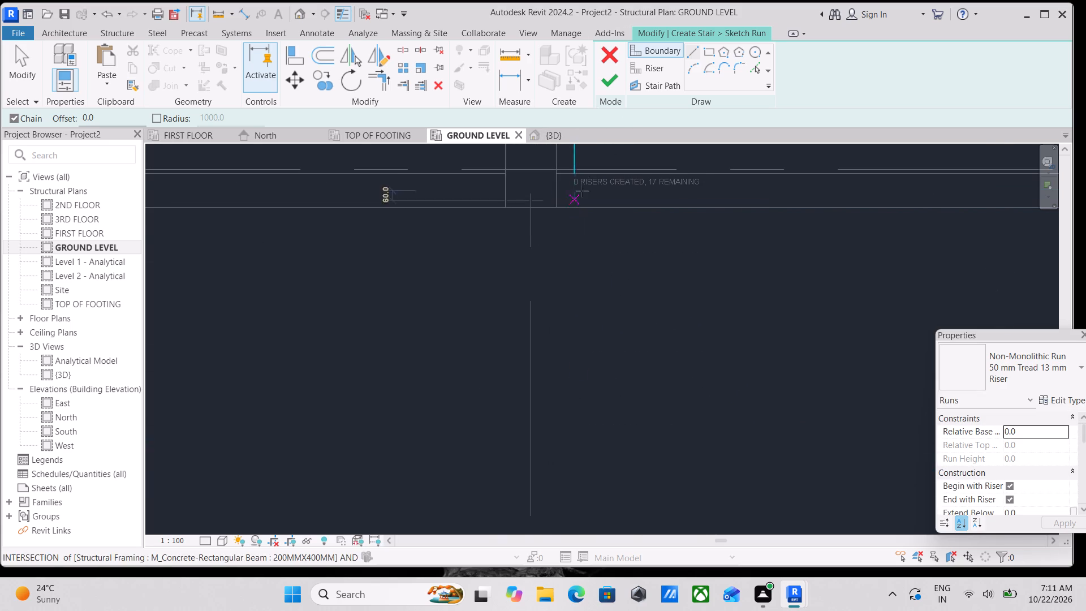
middle_click_drag(583, 186, 566, 306)
scroll(563, 309, "up", 3)
left_click(559, 286)
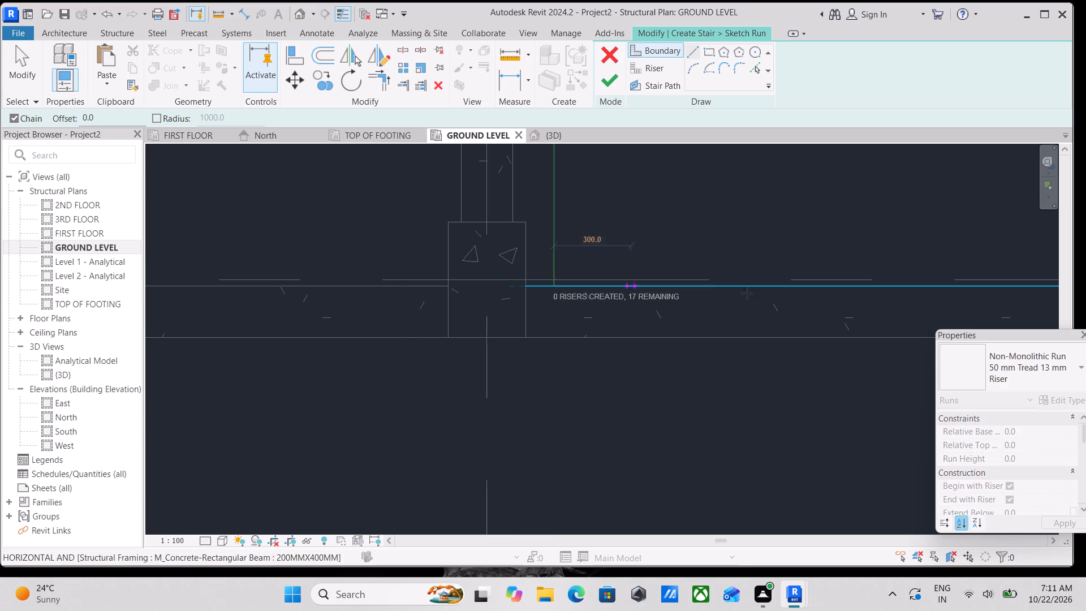
middle_click_drag(809, 296, 719, 309)
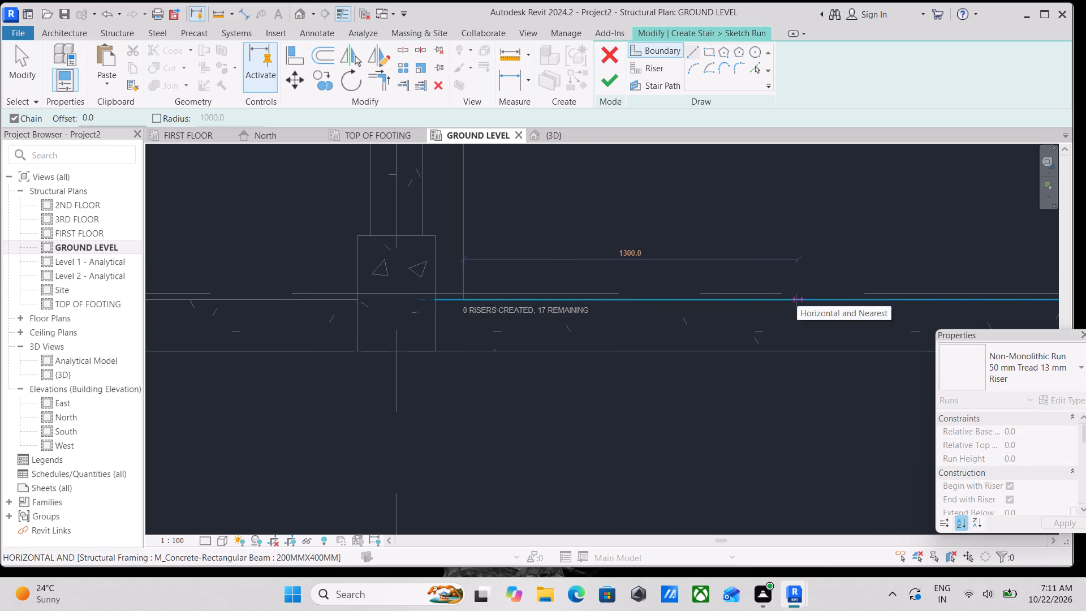
left_click(796, 300)
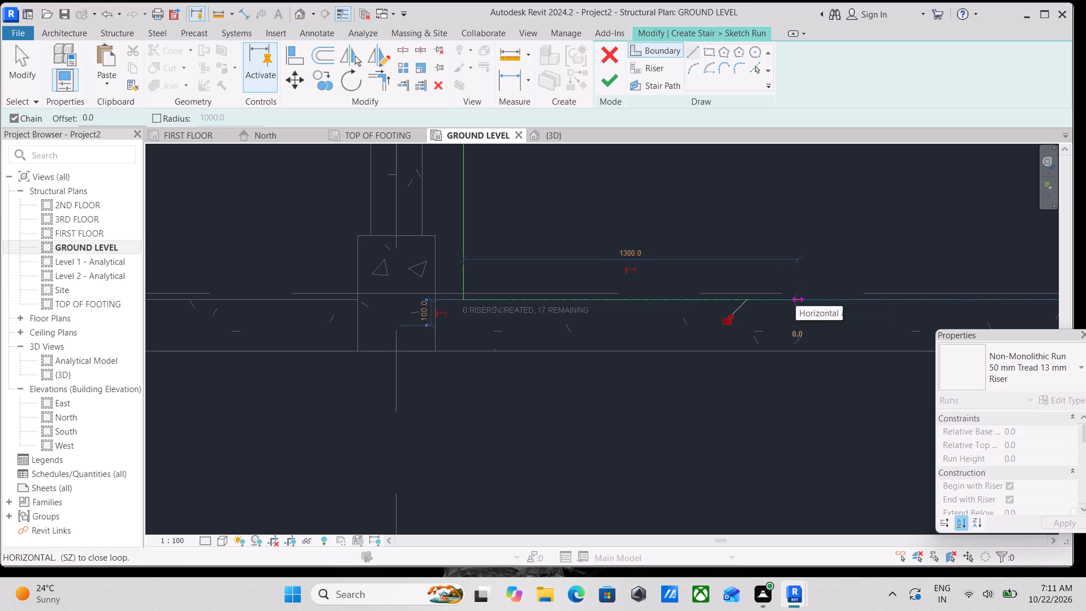
key("Escape")
key("Escape")
key("Escape")
Set the horizontal boundary line's length to 7'.
left_click(467, 230)
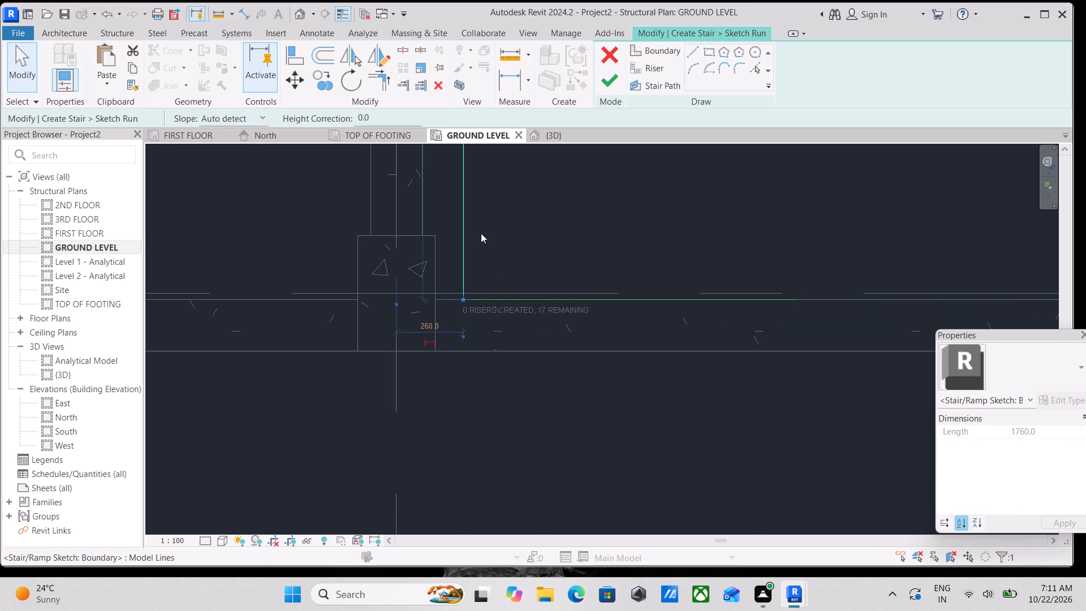
scroll(490, 316, "up", 2)
left_click(608, 292)
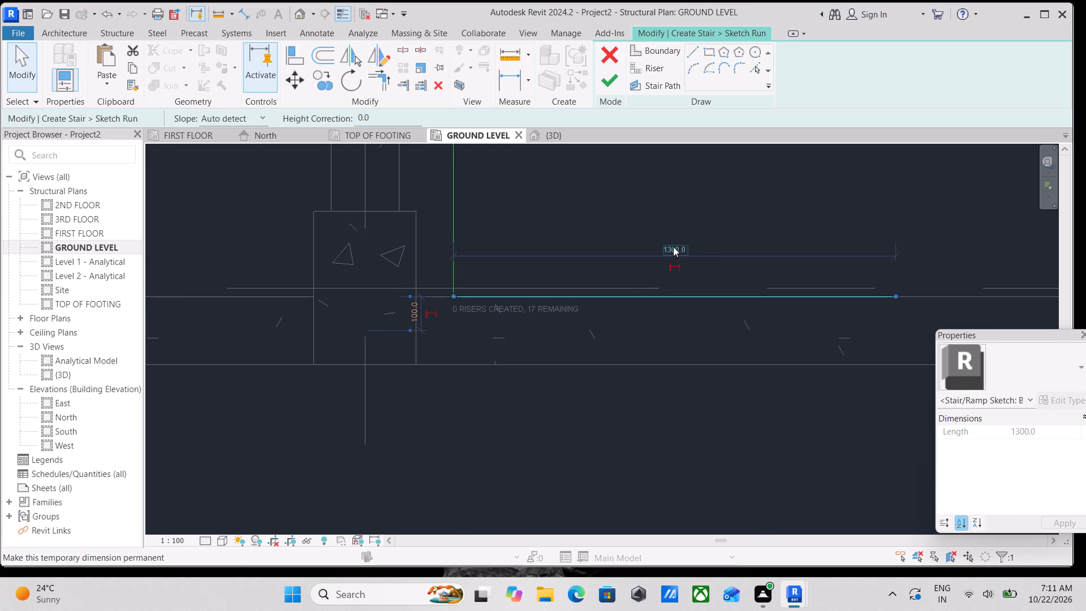
left_click(673, 247)
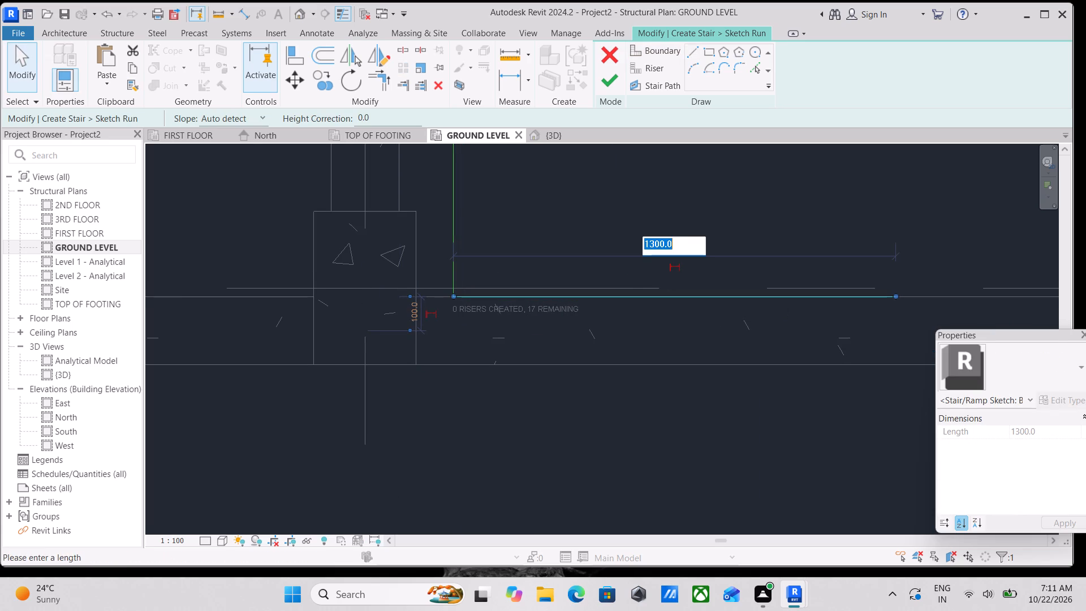
type("7'")
key("Return")
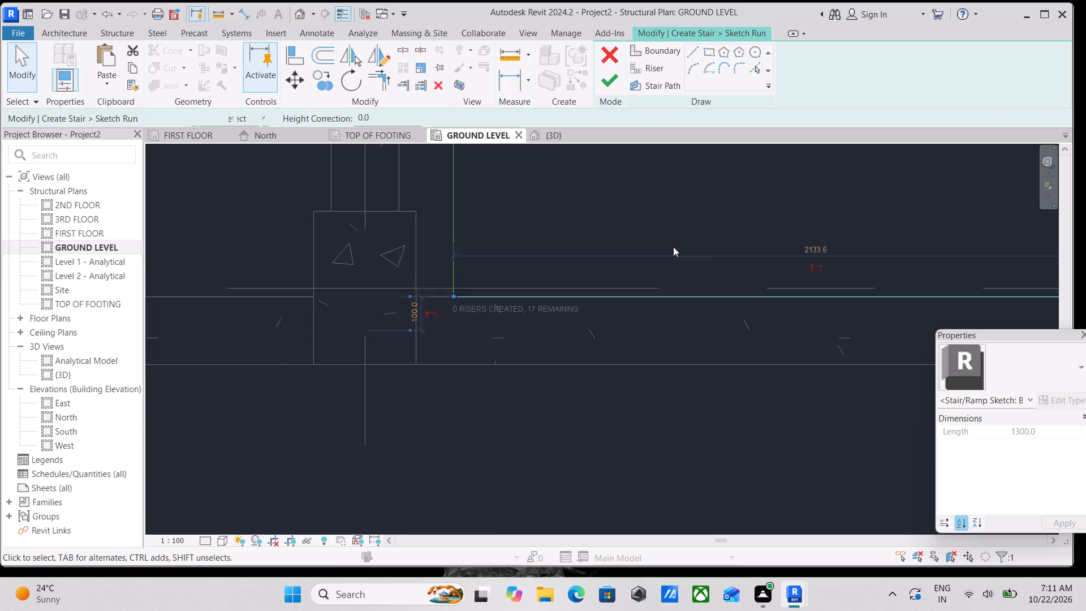
scroll(673, 247, "down", 4)
key("Escape")
Draw a second vertical boundary line up from the horizontal boundary's free end, stopping short of the next grid line above.
scroll(716, 259, "down", 1)
middle_click_drag(748, 265, 643, 339)
scroll(642, 340, "up", 1)
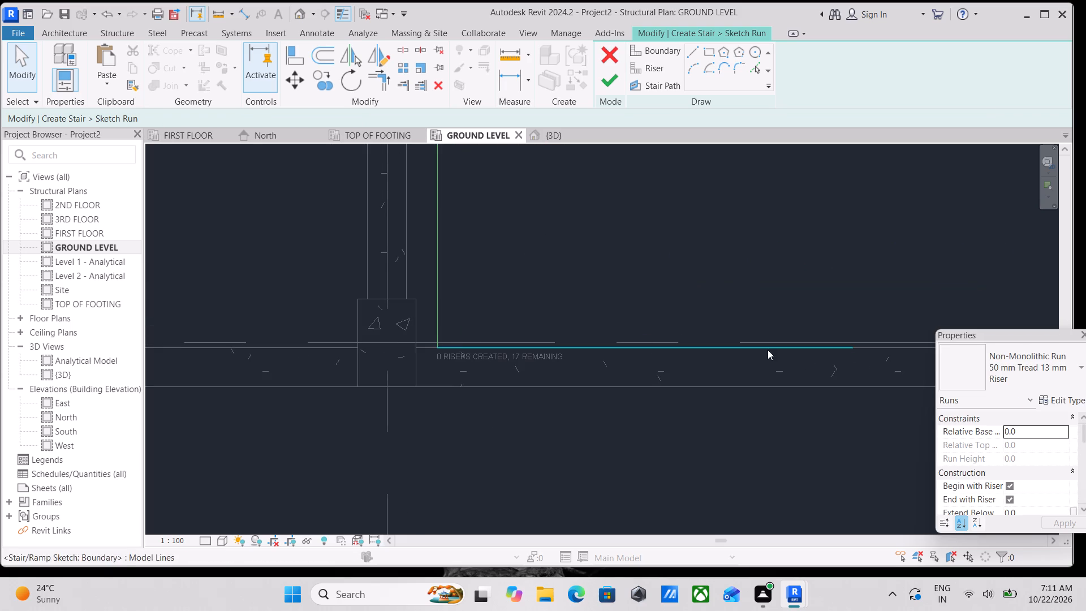
scroll(762, 271, "down", 1)
middle_click_drag(762, 271, 736, 431)
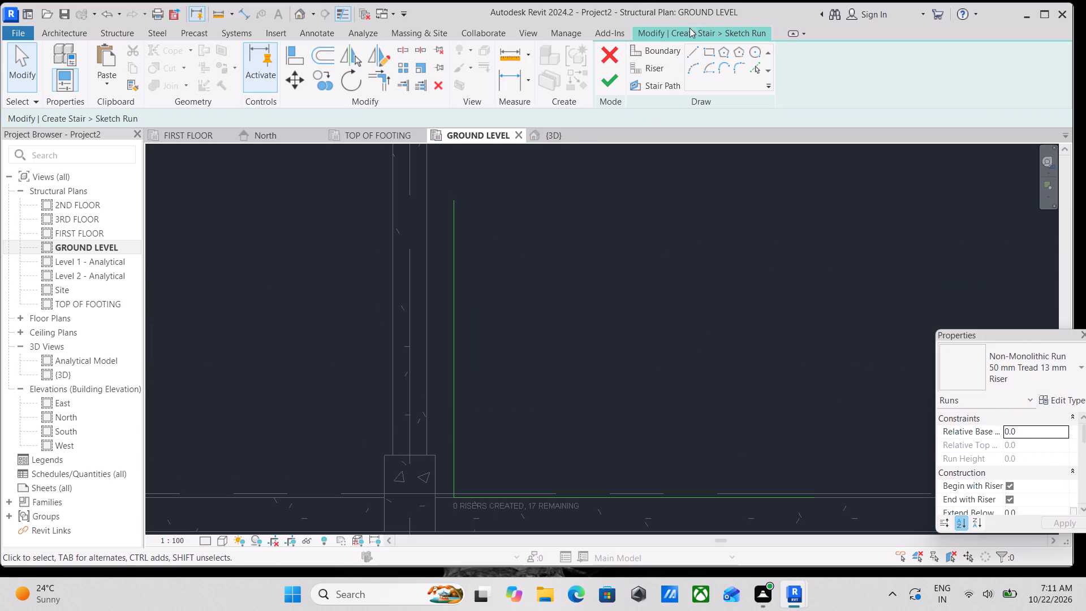
left_click(686, 52)
scroll(686, 114, "down", 3)
middle_click_drag(686, 116, 648, 98)
scroll(763, 317, "down", 1)
middle_click_drag(761, 316, 637, 205)
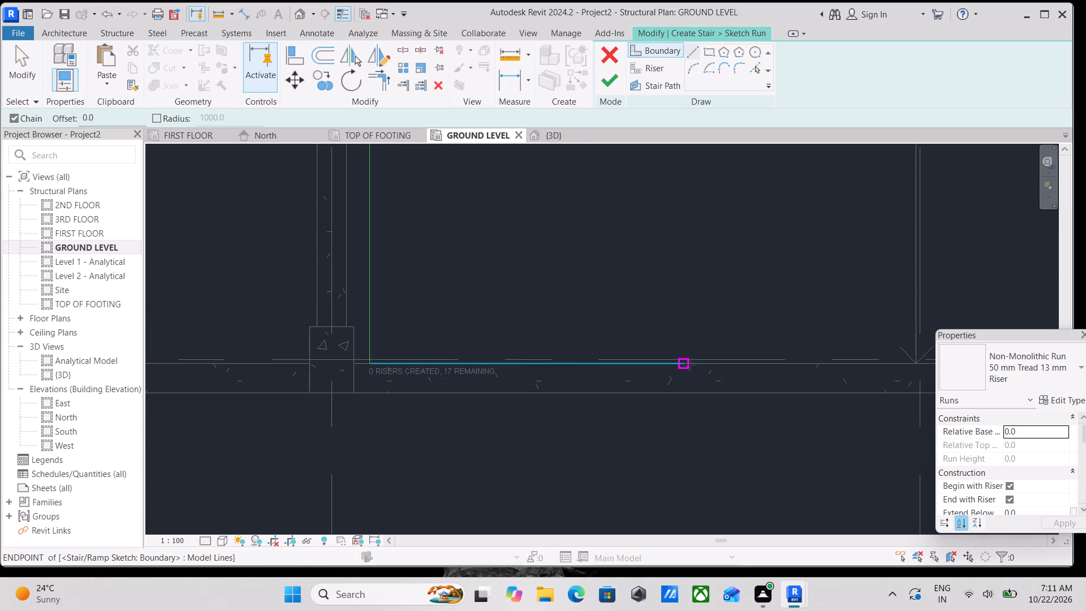
left_click(689, 364)
middle_click_drag(662, 247, 705, 386)
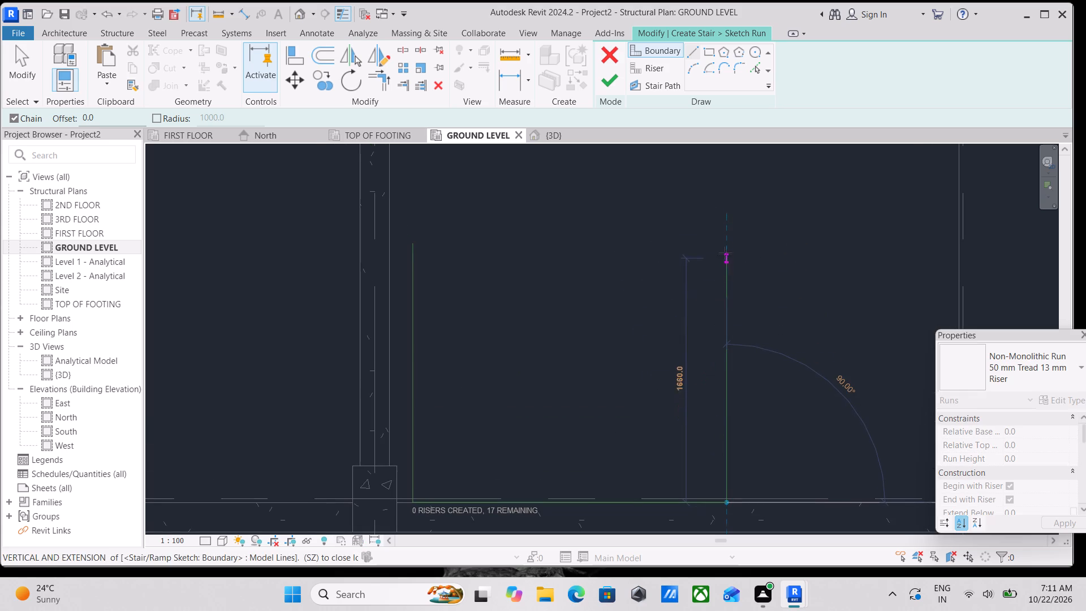
scroll(722, 232, "down", 1)
middle_click_drag(722, 240, 720, 294)
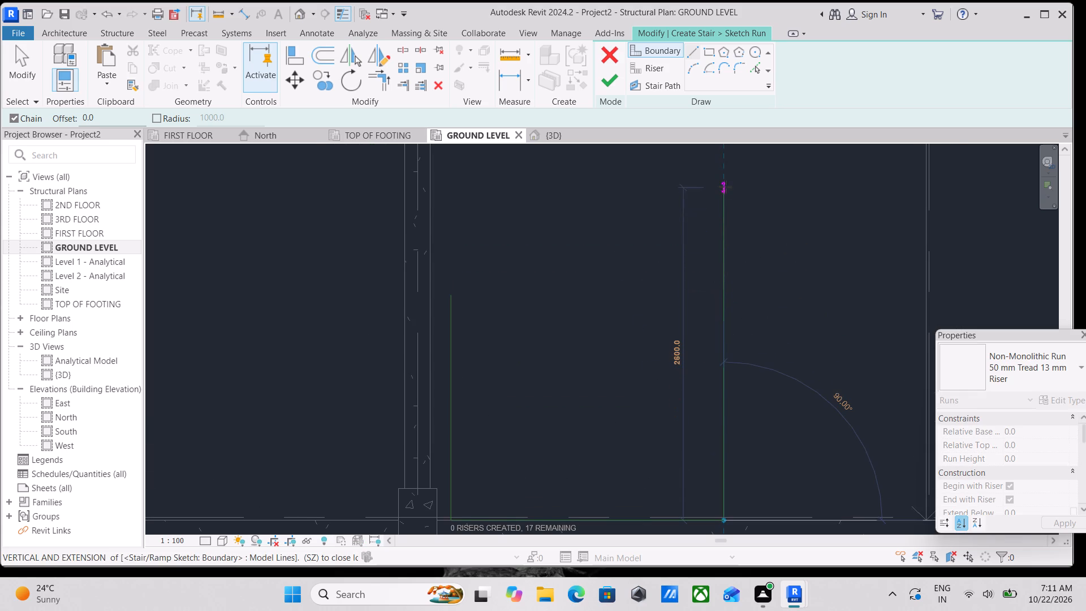
scroll(725, 157, "down", 1)
middle_click_drag(725, 157, 726, 236)
left_click(727, 235)
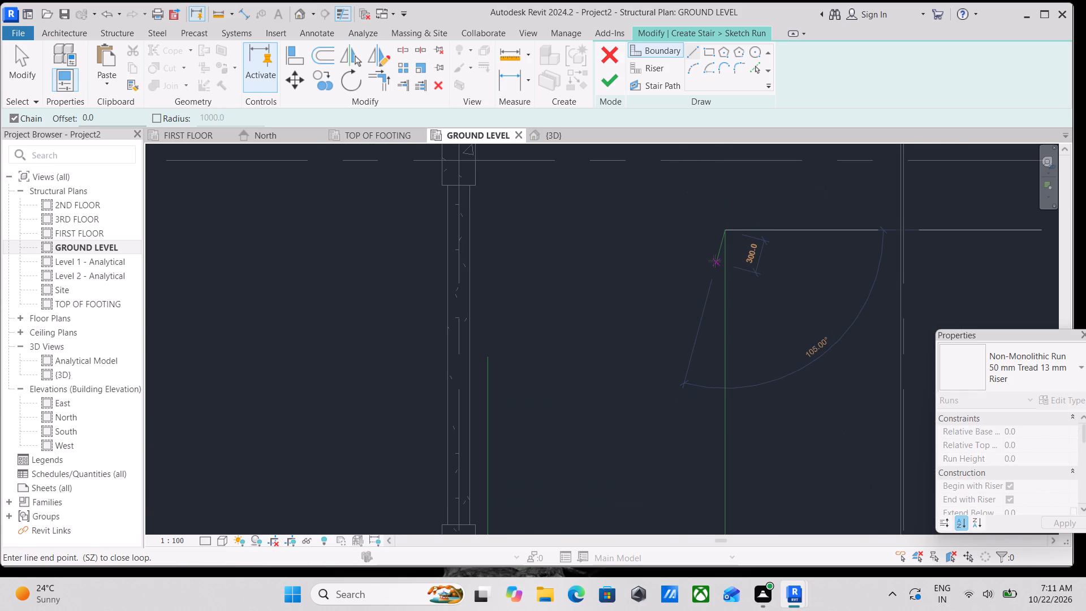
key("Escape")
Stretch the shorter vertical boundary line beside the column up to 2900 mm, level with the top of the other vertical boundary.
scroll(485, 388, "up", 2)
key("grave")
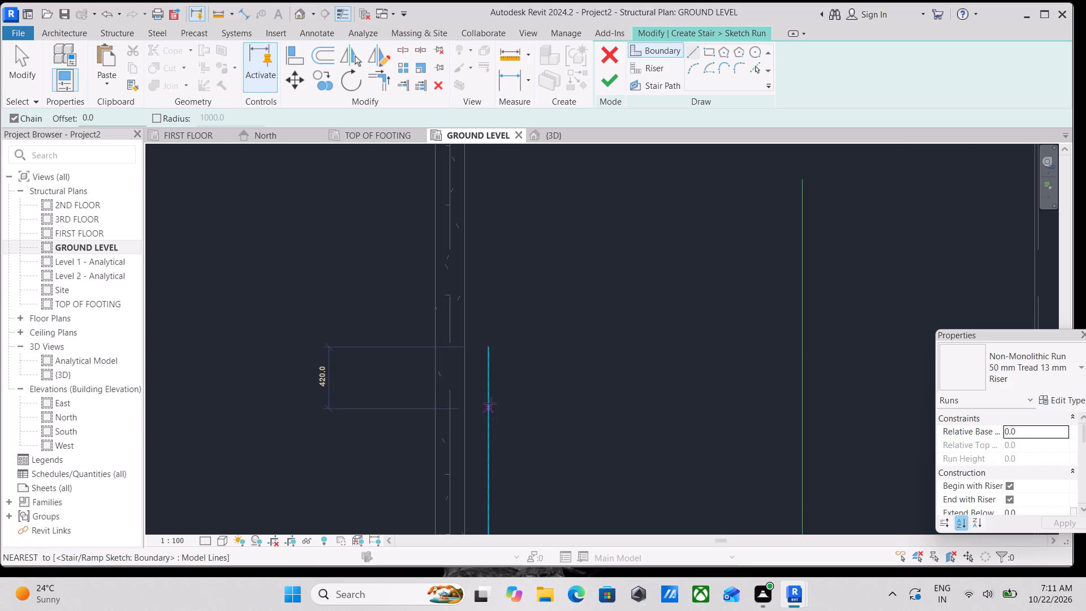
key("Escape")
key("Escape")
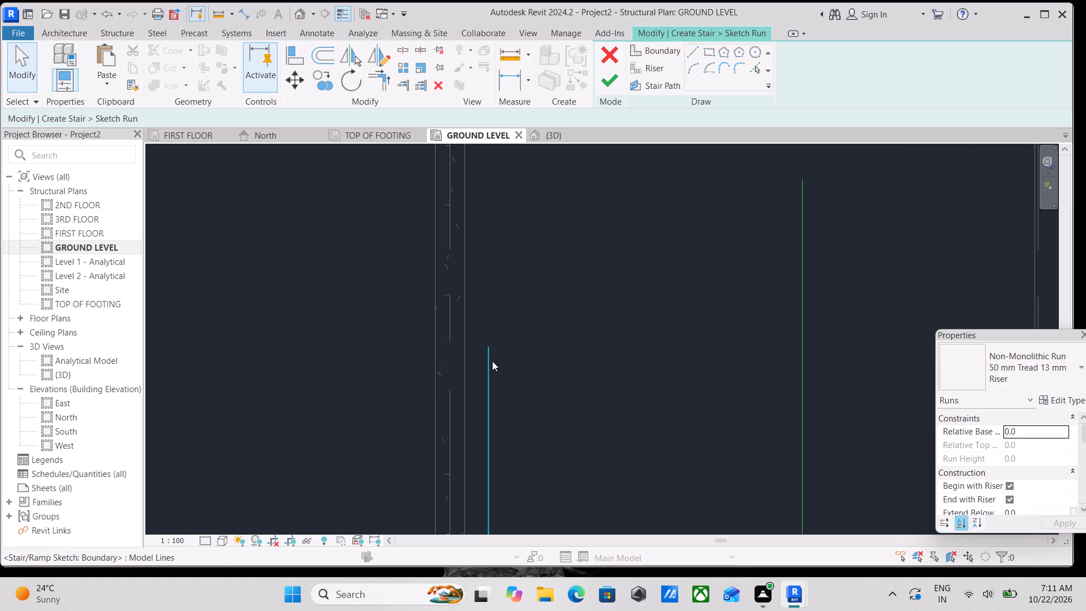
left_click(492, 362)
left_click_drag(488, 346, 480, 330)
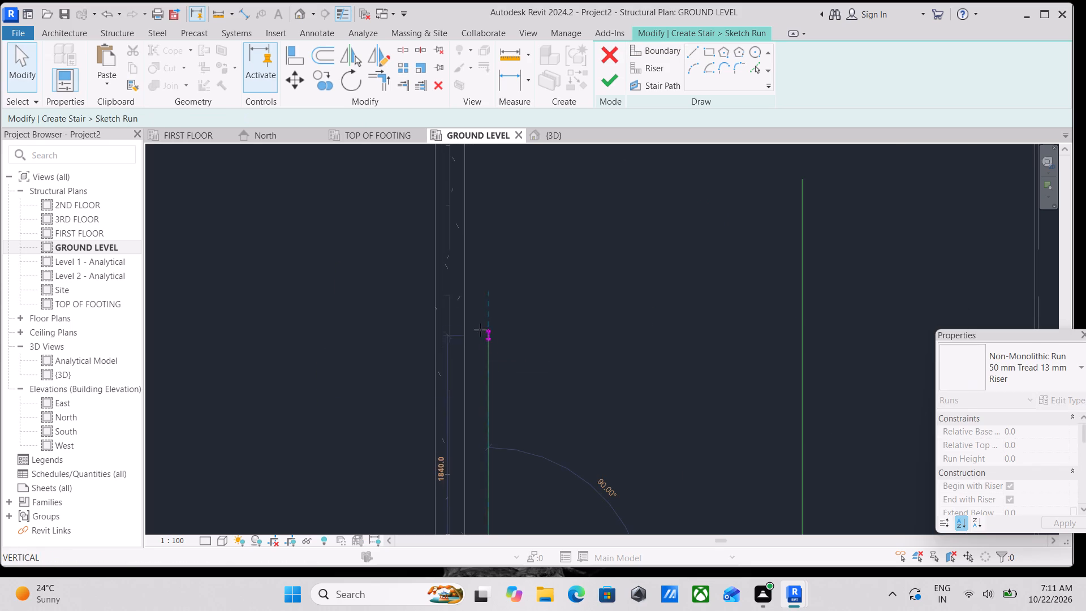
left_click_drag(480, 330, 494, 195)
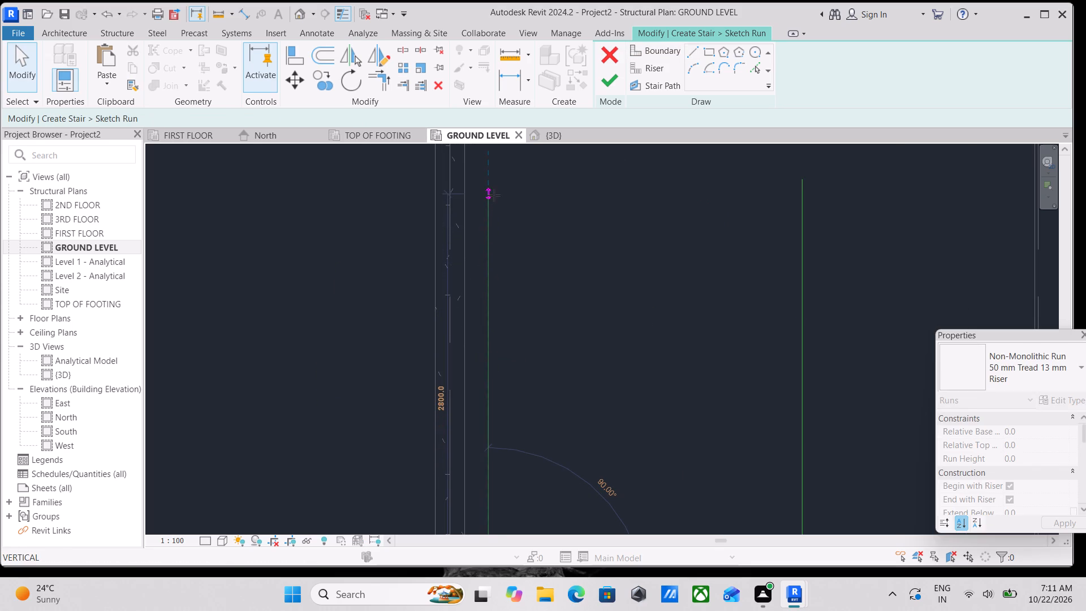
left_click_drag(494, 195, 494, 181)
scroll(494, 189, "down", 3)
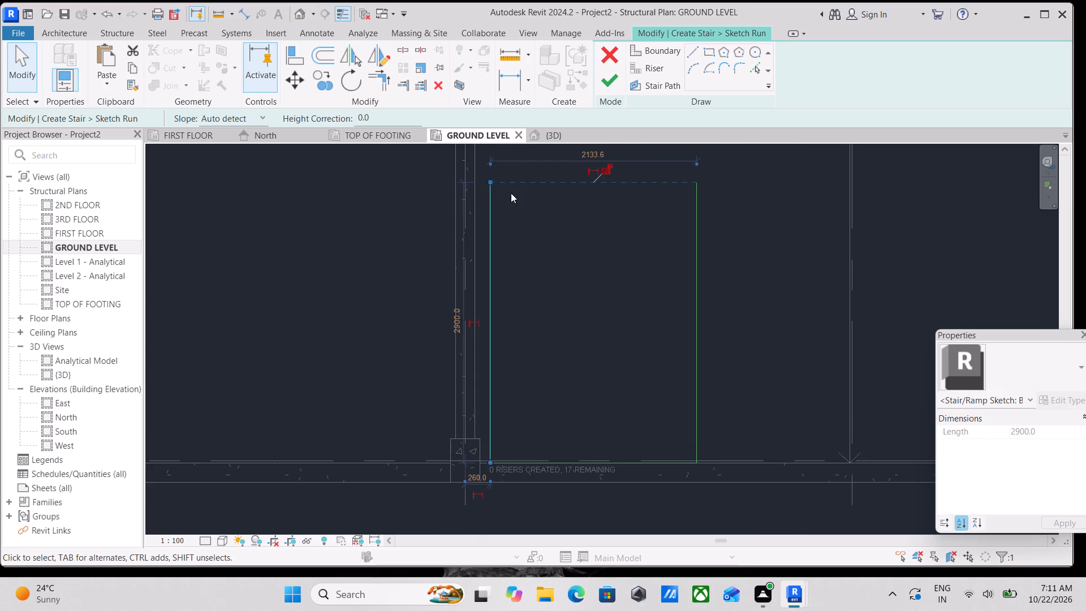
key("Escape")
Draw a 2900 mm vertical boundary line up from the midpoint of the horizontal boundary, level with the tops of the outer lines.
scroll(594, 434, "up", 3)
scroll(557, 374, "down", 1)
middle_click(556, 372)
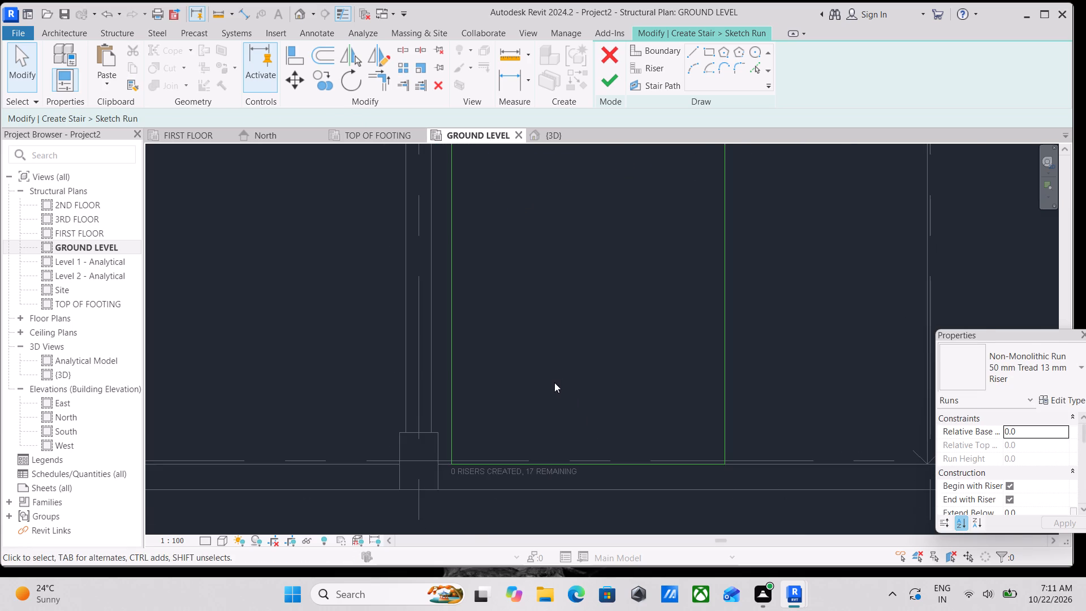
left_click(697, 49)
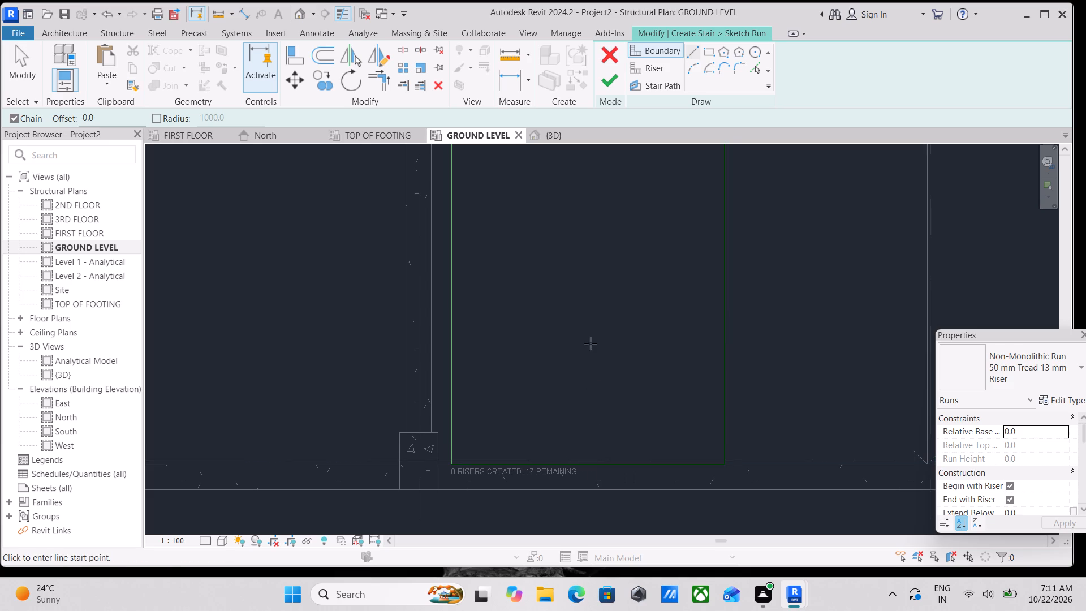
scroll(584, 279, "down", 1)
middle_click_drag(584, 279, 585, 378)
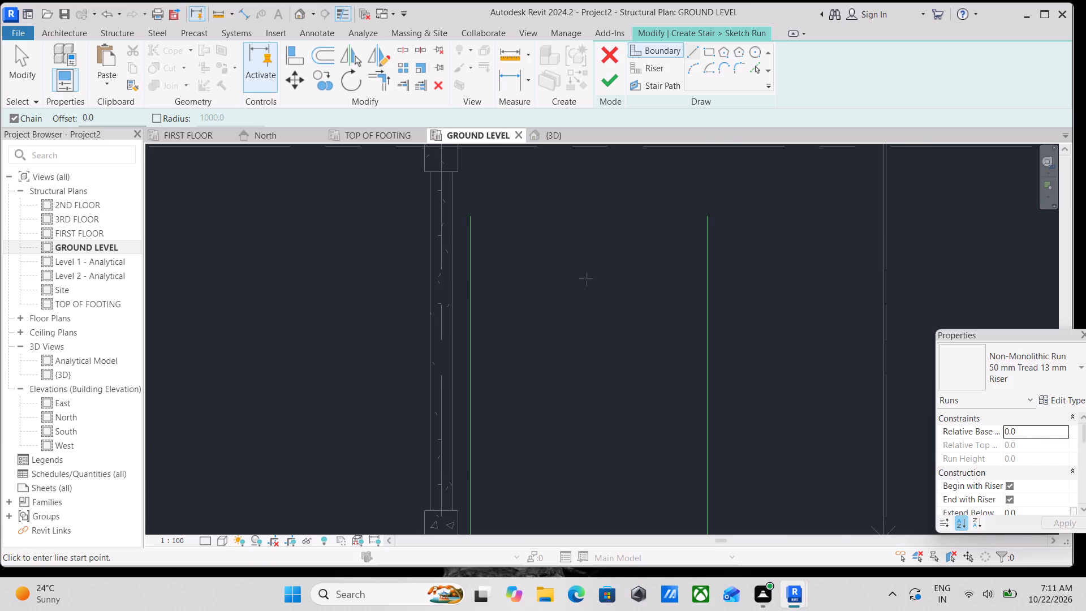
scroll(585, 279, "down", 3)
middle_click_drag(585, 279, 592, 254)
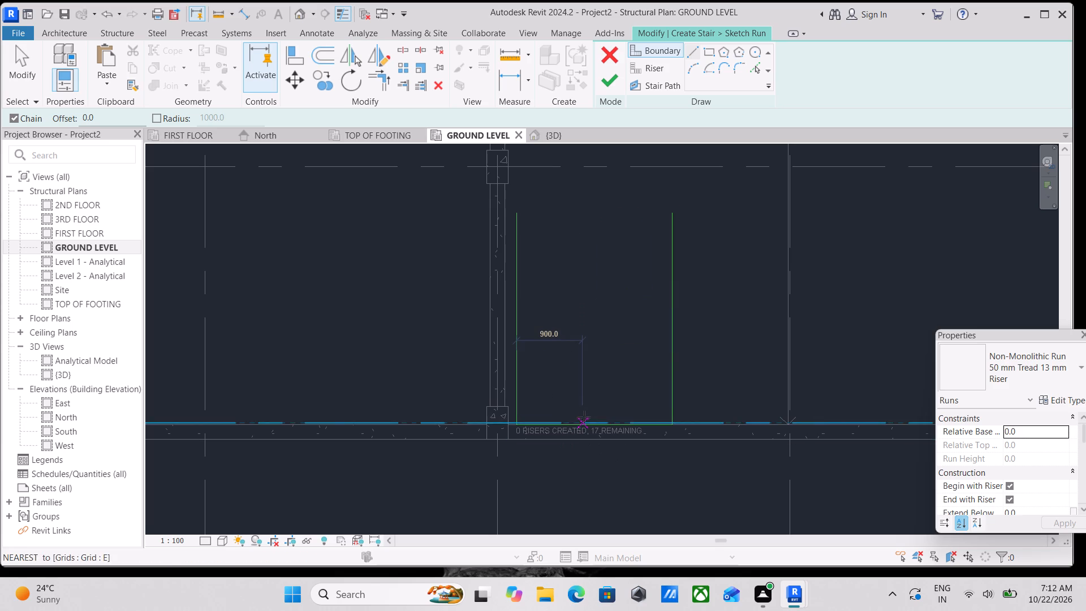
left_click(594, 428)
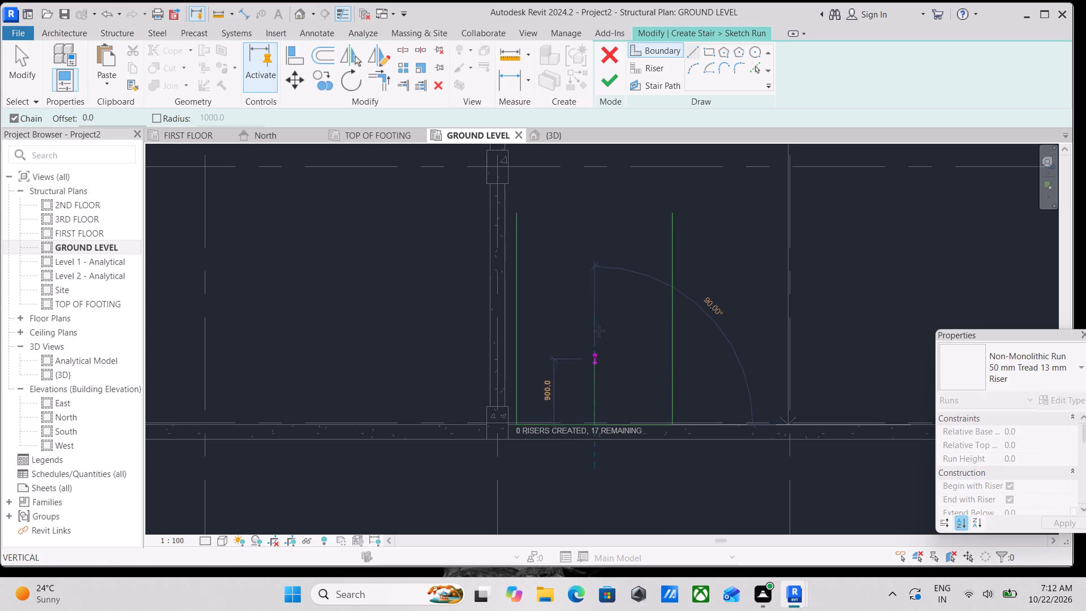
left_click(600, 217)
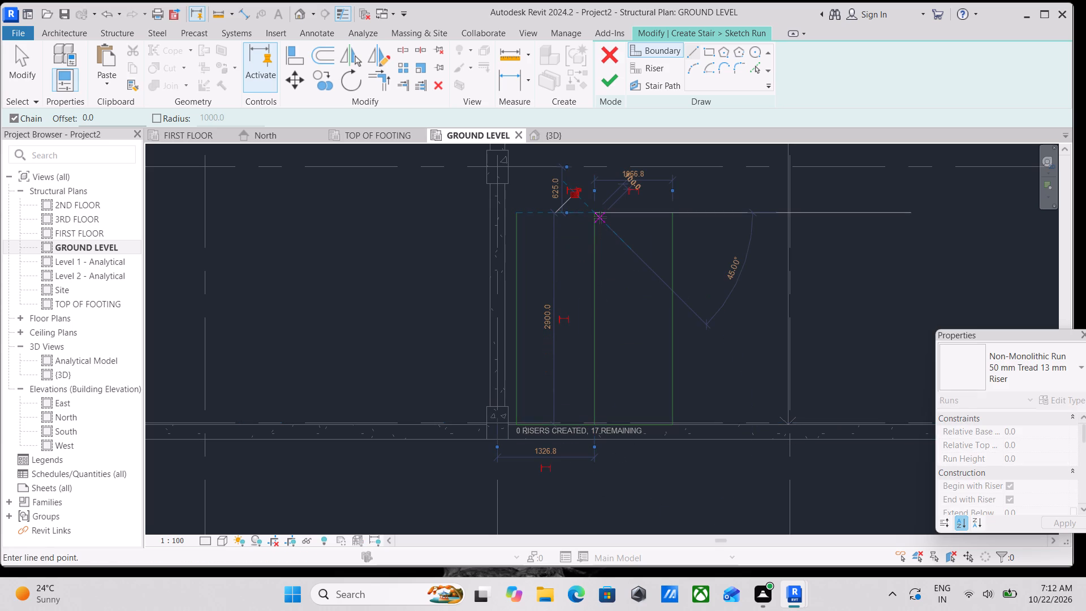
key("Escape")
key("Escape")
key("Escape")
Create a horizontal boundary line offset 3' upward from the grid E beam edge using Pick Lines.
scroll(606, 428, "up", 3)
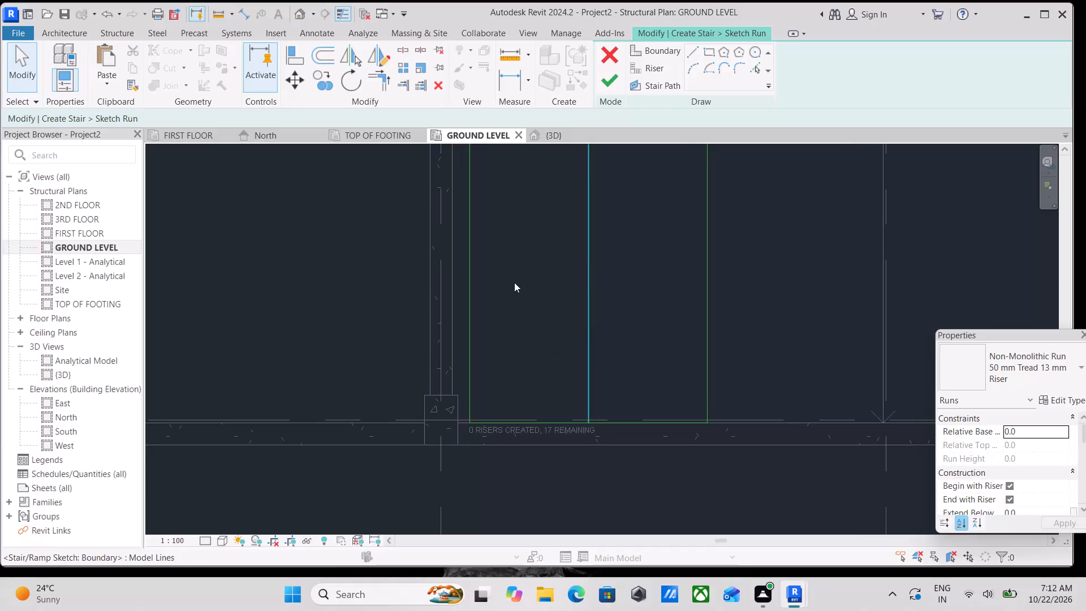
left_click(688, 52)
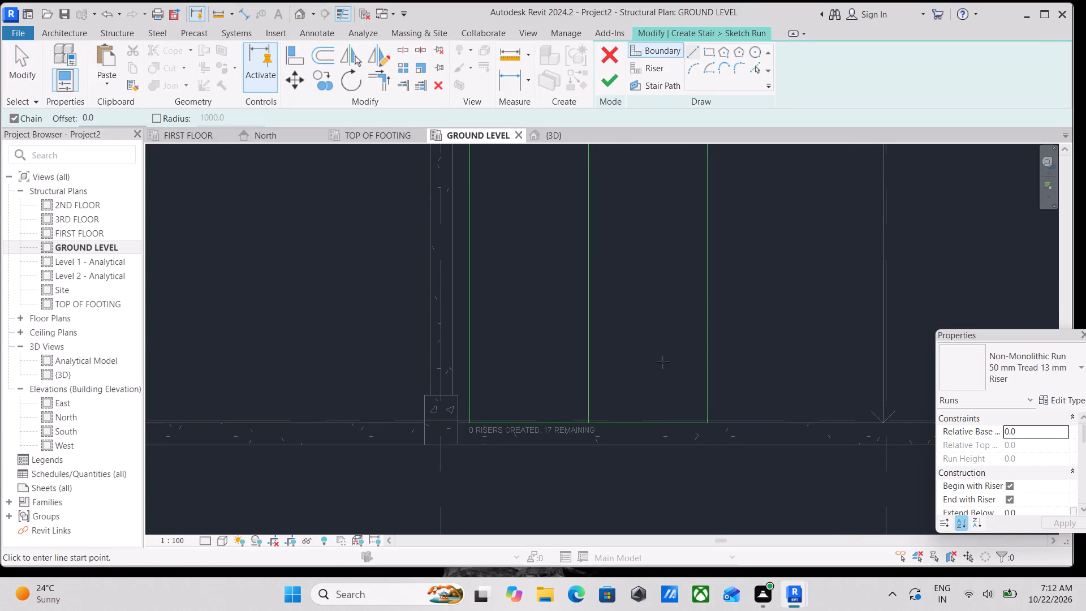
left_click_drag(130, 111, 50, 115)
left_click_drag(50, 115, 49, 115)
type("3'")
key("Return")
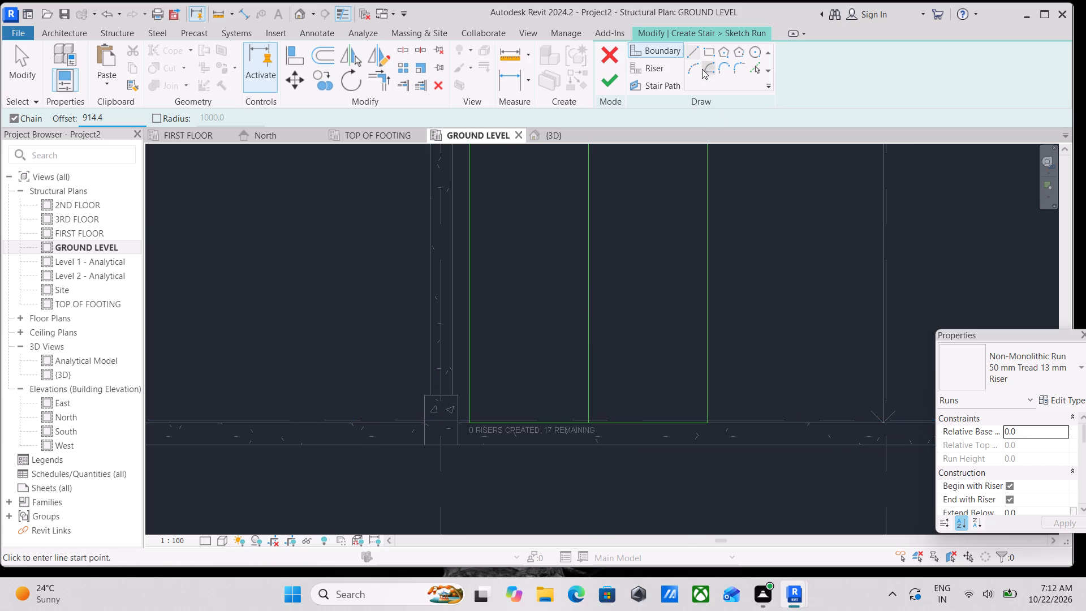
left_click(752, 70)
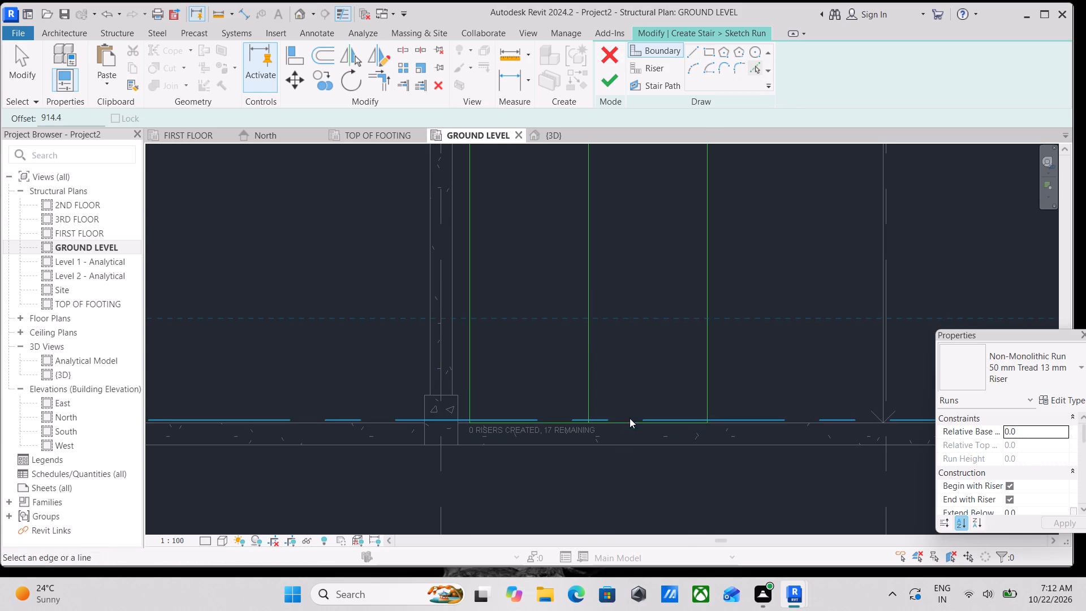
scroll(632, 423, "up", 2)
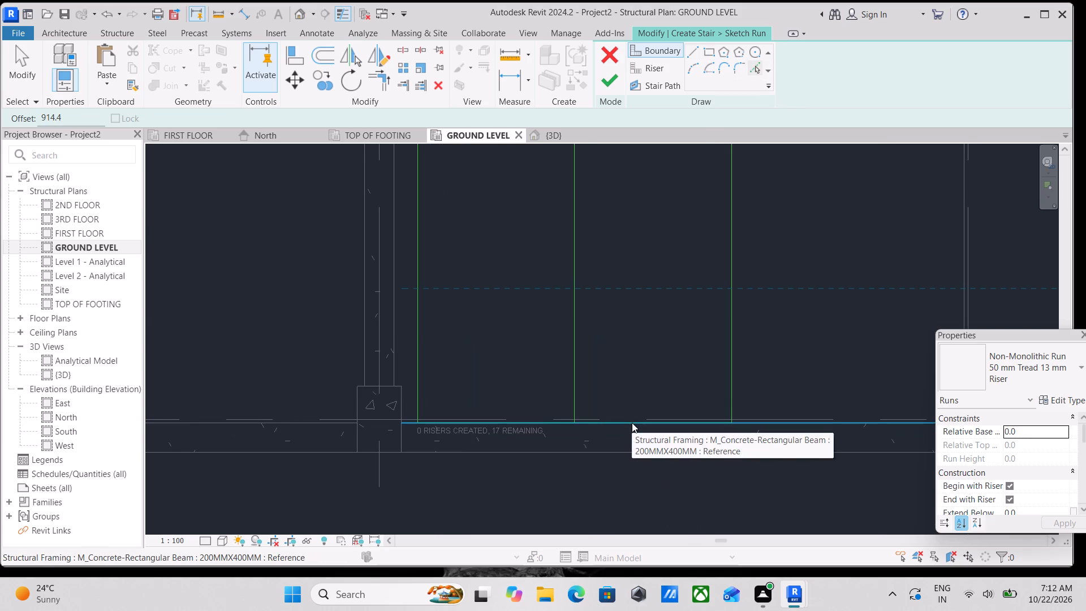
left_click(626, 421)
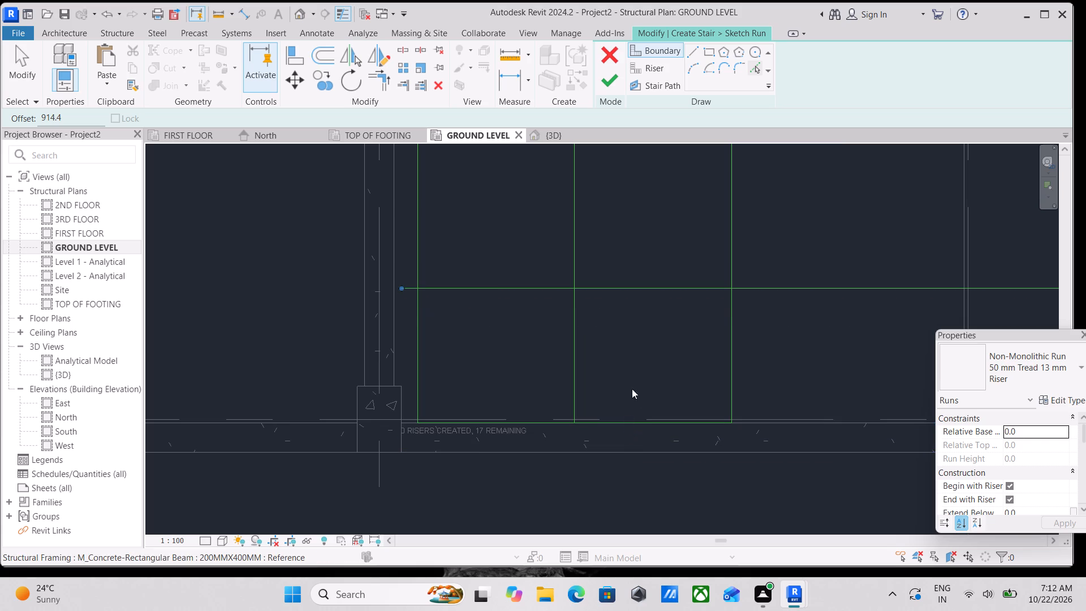
scroll(639, 328, "down", 1)
middle_click_drag(641, 358, 630, 404)
key("Escape")
scroll(697, 352, "down", 1)
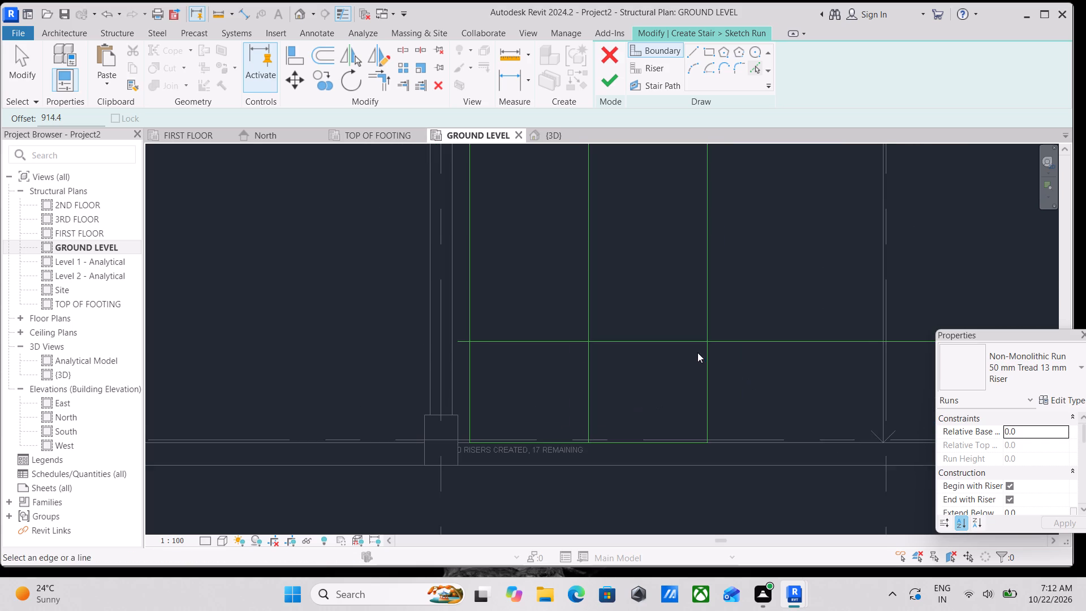
middle_click_drag(700, 365, 703, 378)
scroll(586, 302, "up", 3)
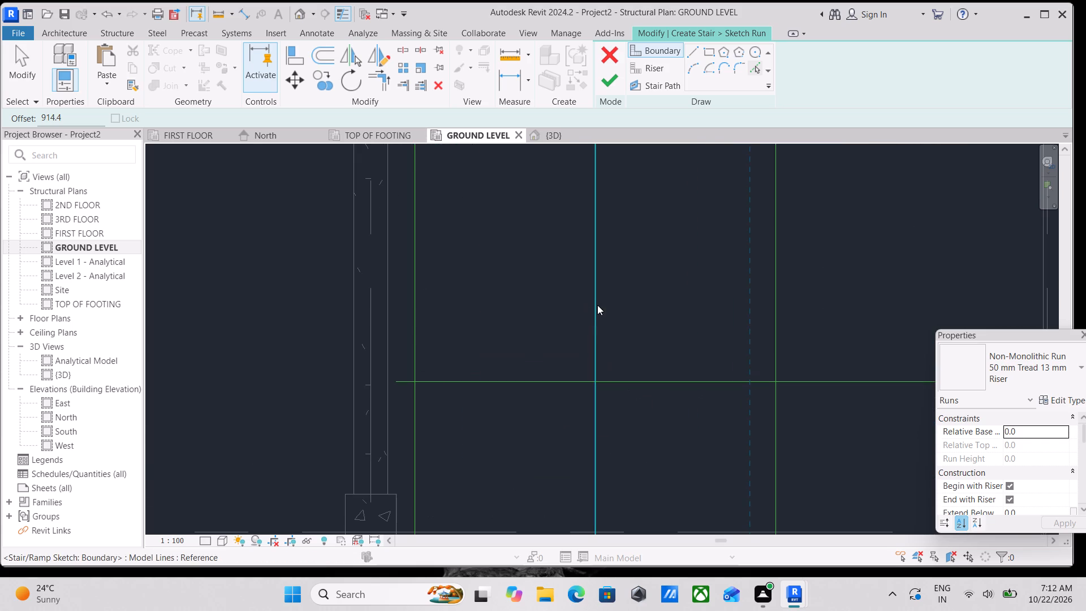
key("Escape")
key("Escape")
key("Escape")
Create two vertical boundary lines offset 2" to either side of the middle vertical line using Pick Lines.
scroll(598, 304, "down", 3)
middle_click_drag(598, 304, 610, 365)
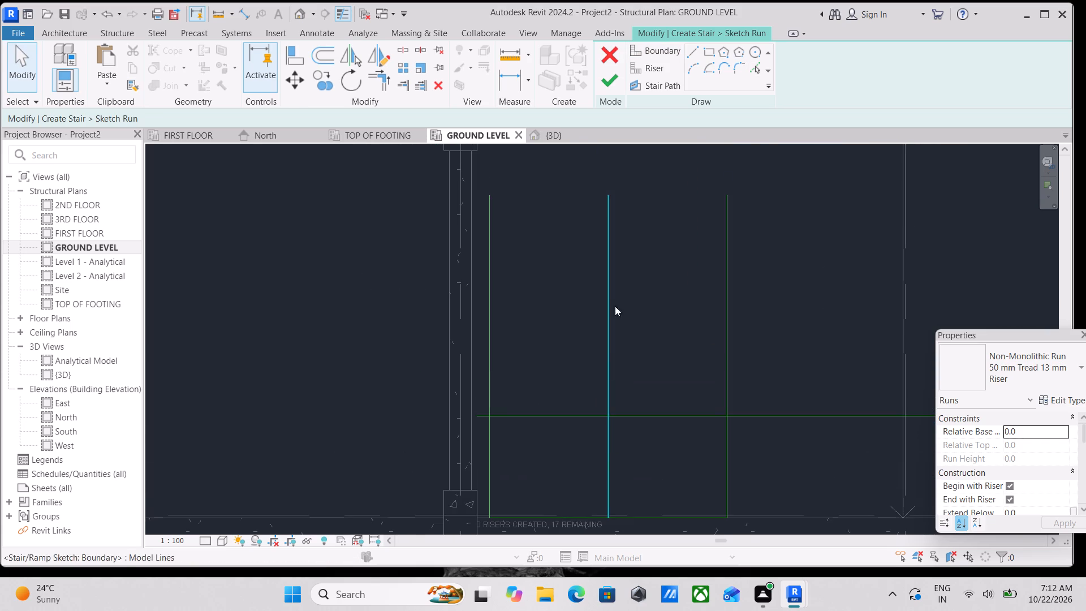
left_click(752, 73)
left_click_drag(84, 124, 61, 123)
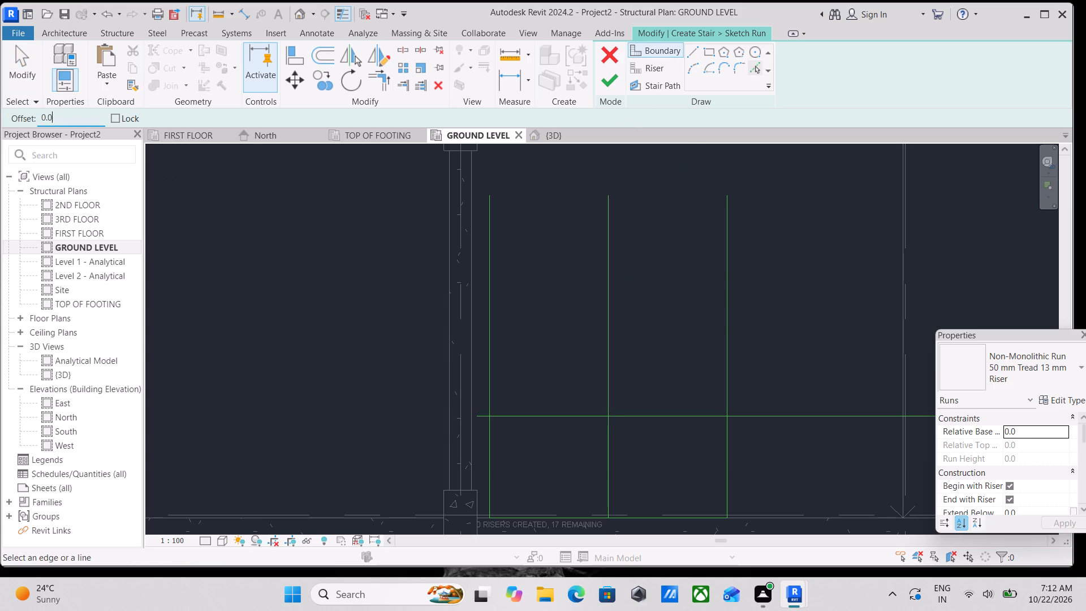
left_click_drag(61, 123, 3, 123)
key("2")
key("shift+quotedbl")
key("Return")
left_click(611, 371)
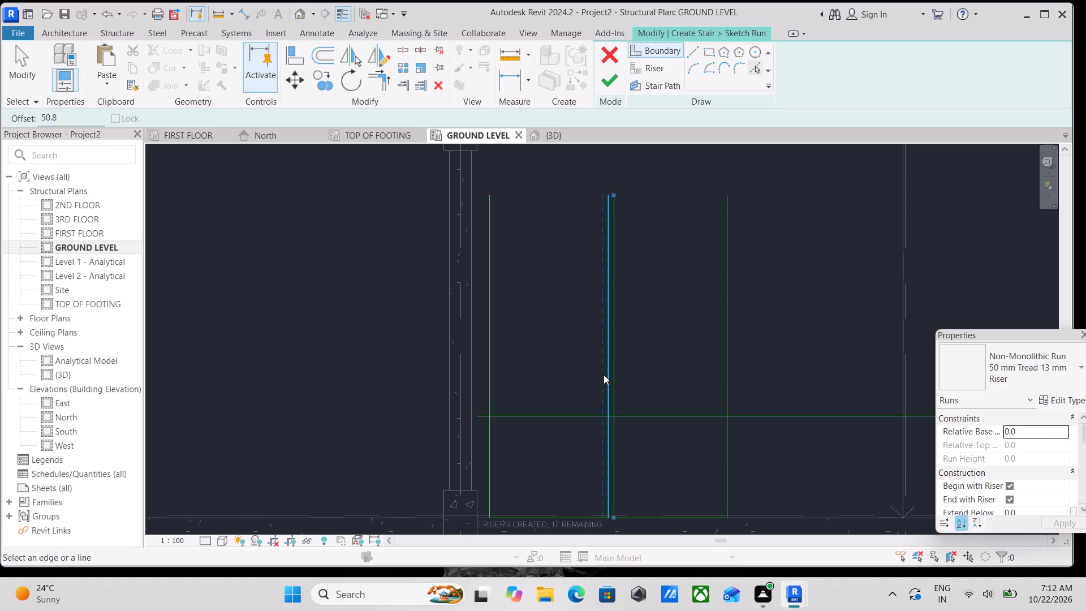
left_click(605, 375)
scroll(605, 356, "down", 1)
middle_click_drag(611, 340, 620, 289)
scroll(659, 412, "up", 4)
key("Escape")
scroll(652, 392, "down", 3)
middle_click_drag(652, 392, 619, 328)
scroll(566, 340, "up", 3)
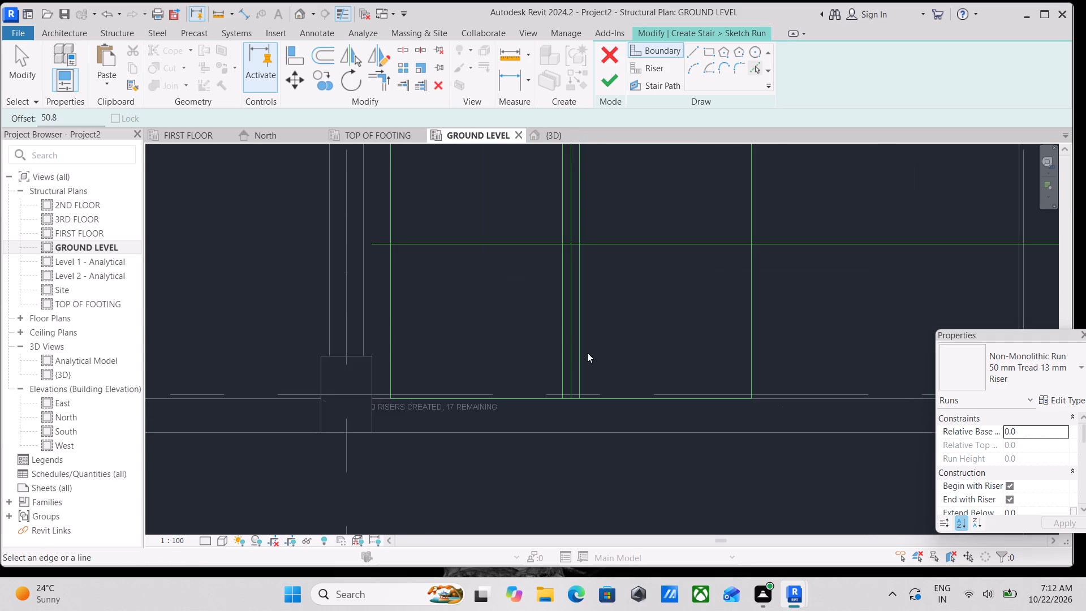
scroll(574, 358, "up", 3)
key("Escape")
key("Escape")
key("Escape")
key("Escape")
key("Escape")
key("Escape")
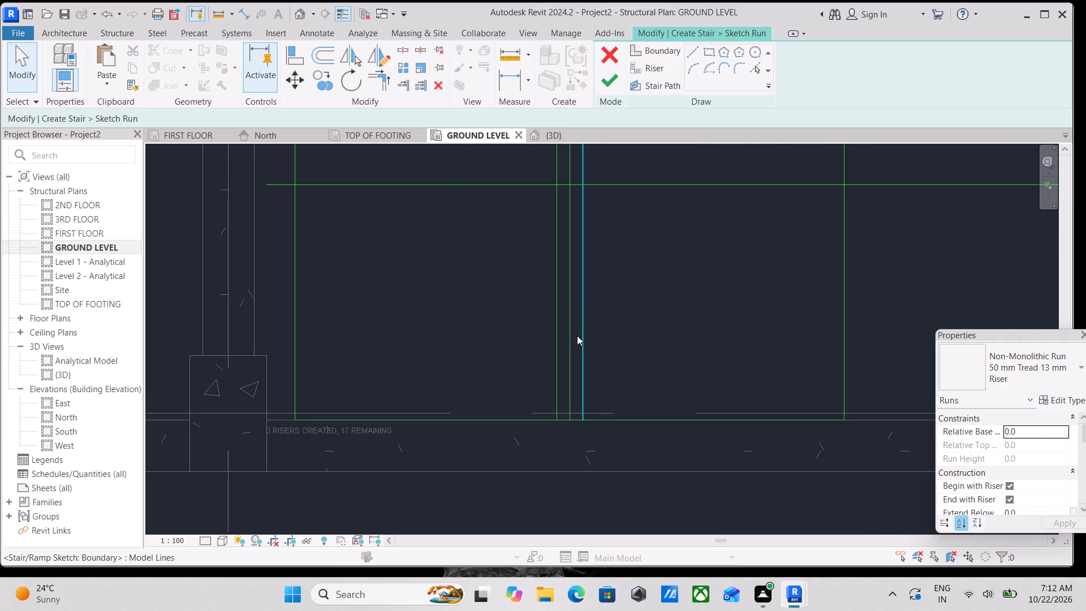
key("Escape")
Shorten the middle vertical boundary line by pulling its lower end up to the 3' offset horizontal line.
left_click(572, 326)
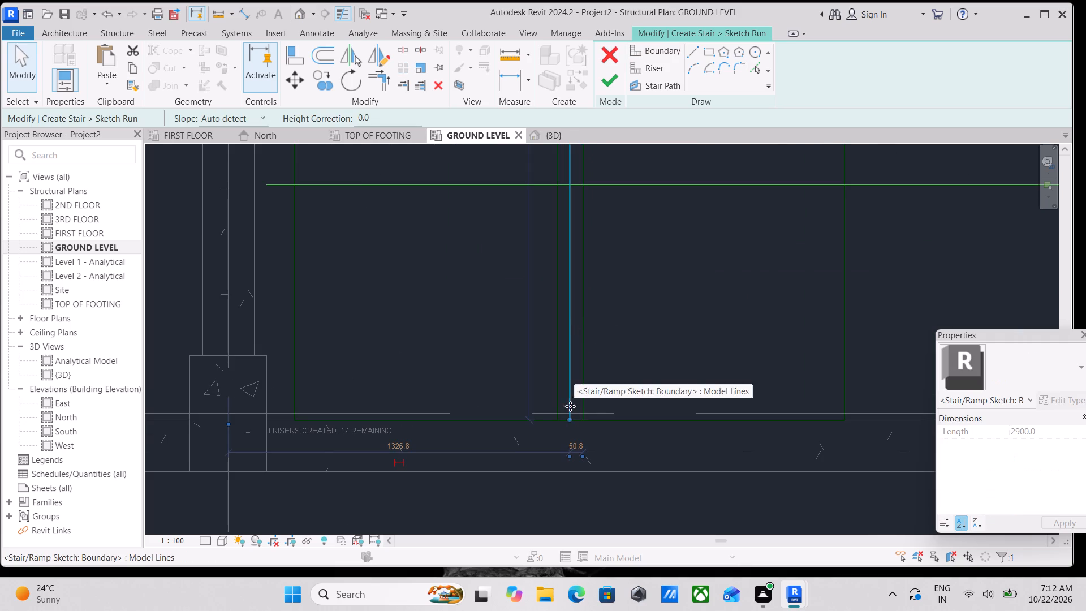
left_click_drag(570, 419, 589, 274)
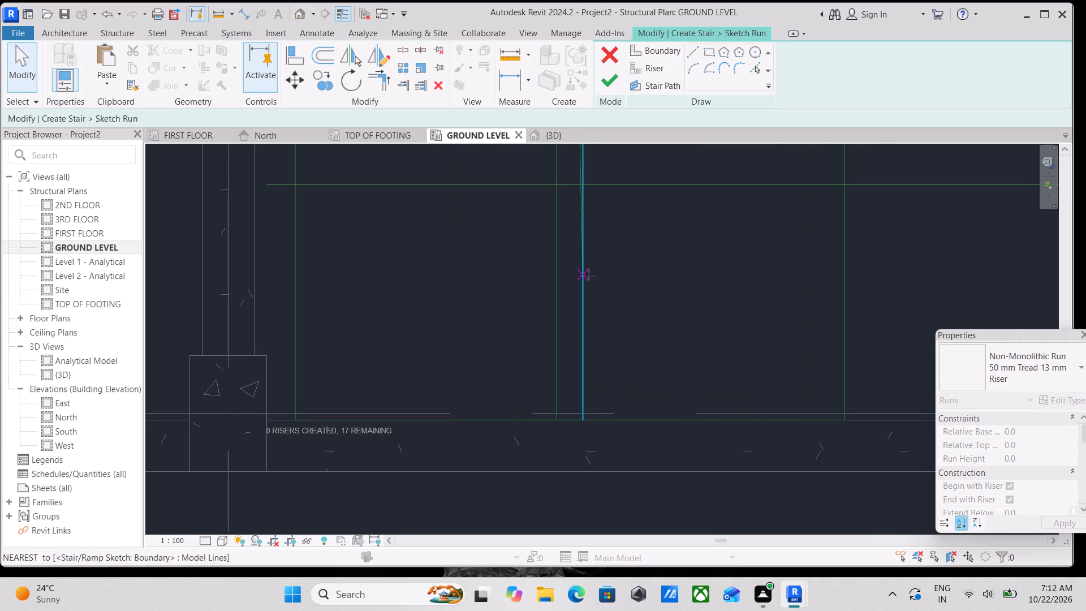
left_click_drag(589, 274, 580, 188)
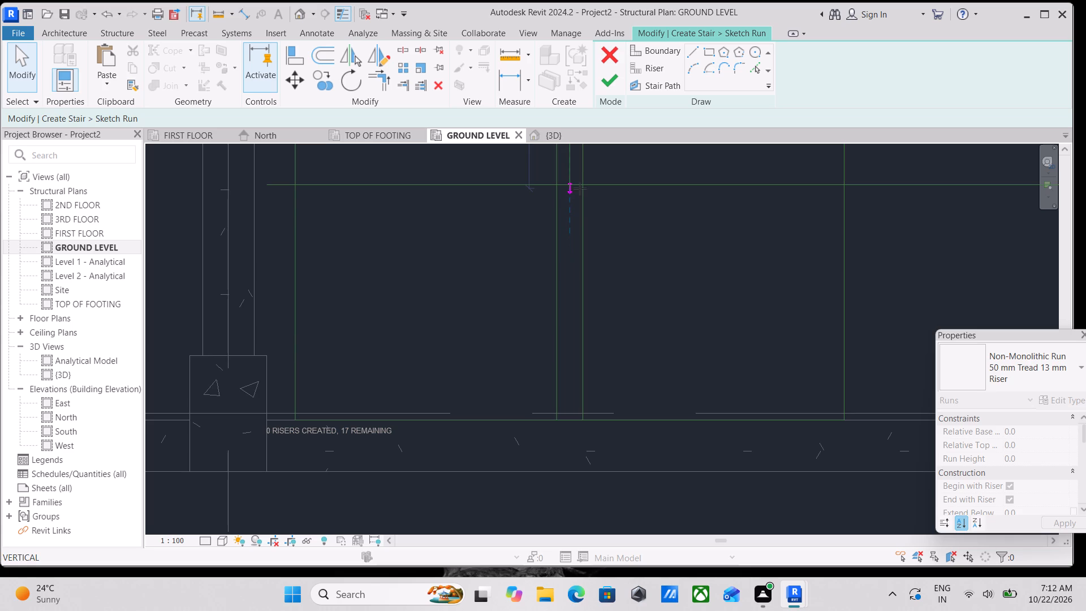
left_click_drag(580, 188, 579, 188)
scroll(579, 191, "down", 2)
middle_click_drag(579, 192, 589, 295)
middle_click_drag(585, 270, 594, 296)
scroll(588, 308, "up", 13)
left_click_drag(584, 317, 581, 298)
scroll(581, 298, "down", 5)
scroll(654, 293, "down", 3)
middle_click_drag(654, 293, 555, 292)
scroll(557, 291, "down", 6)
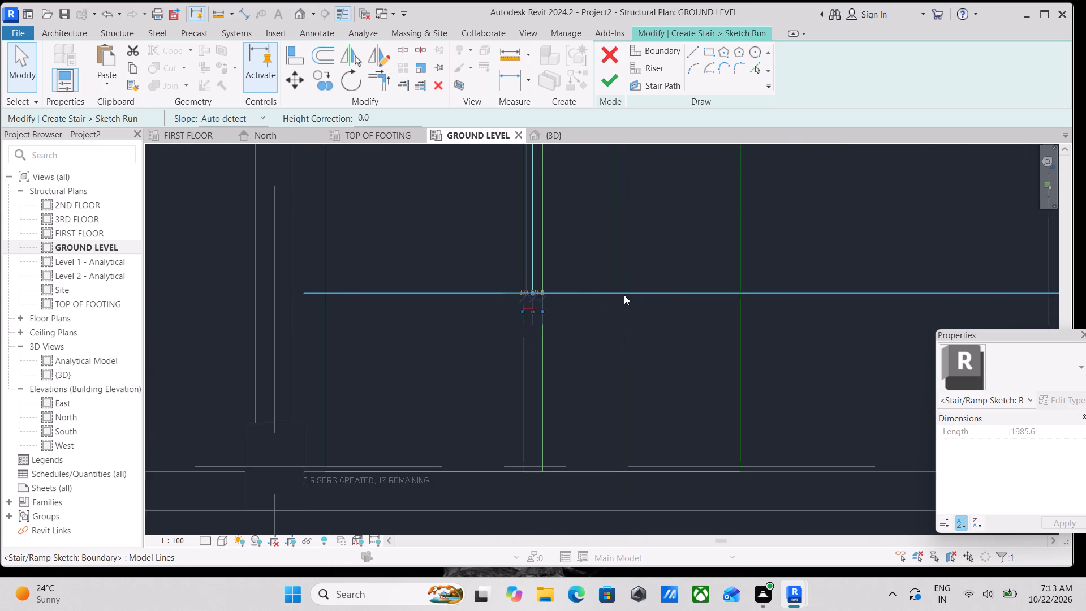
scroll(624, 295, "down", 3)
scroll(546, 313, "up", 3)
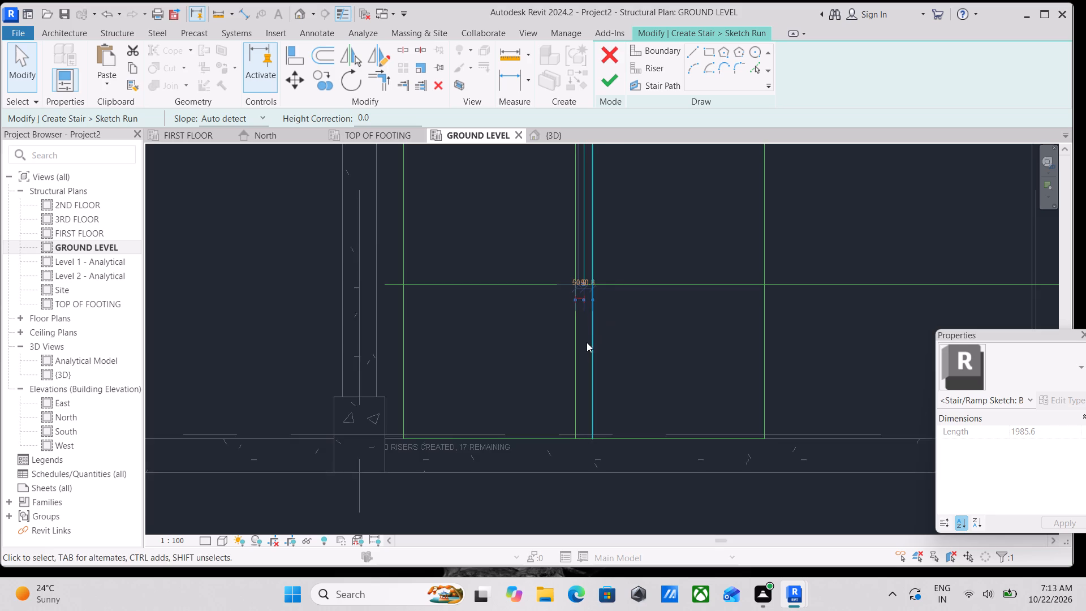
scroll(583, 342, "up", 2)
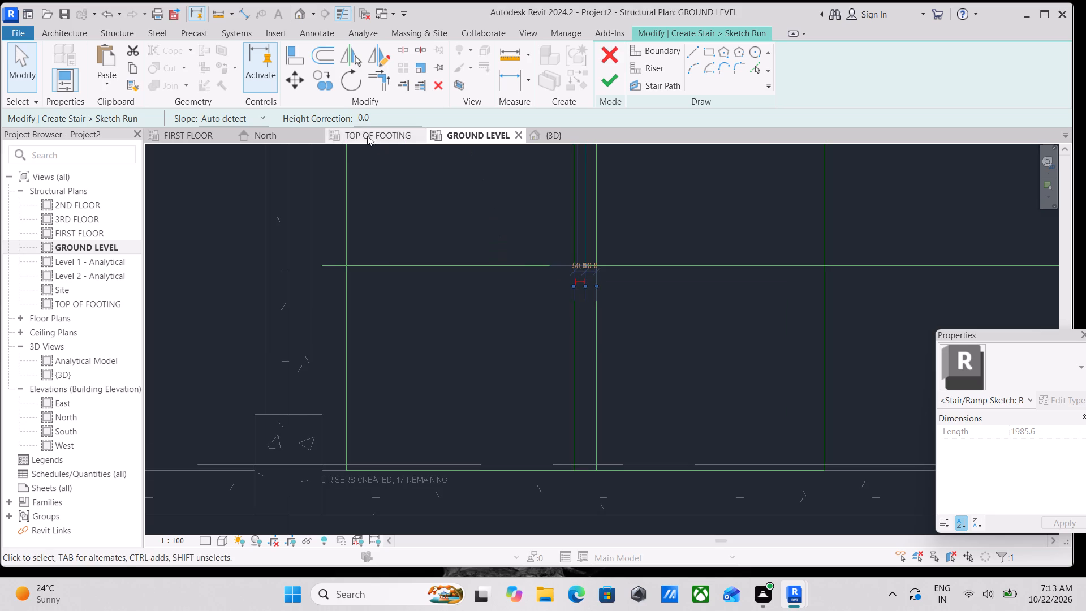
Trim the two inner vertical boundary lines to corners with the 3' offset horizontal line, closing the bottom of the gap between flights.
type("TR")
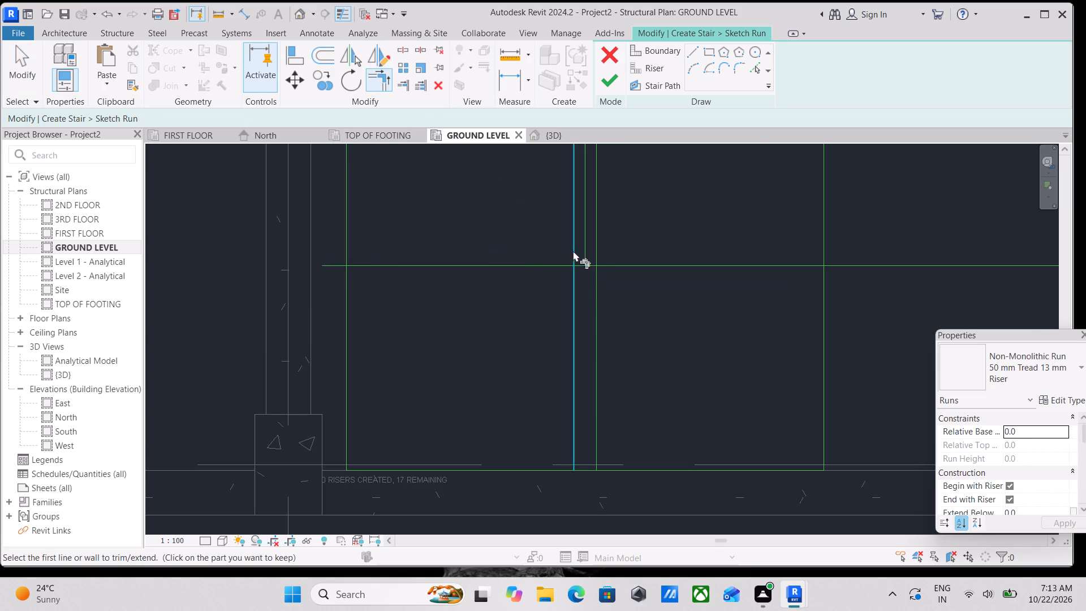
scroll(597, 279, "up", 4)
scroll(540, 244, "up", 2)
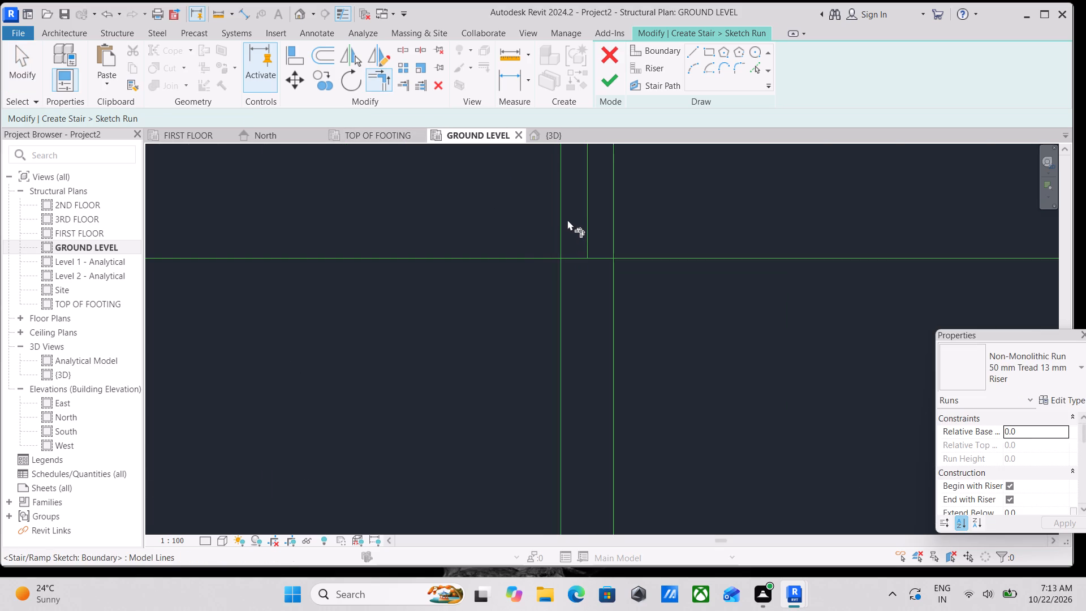
left_click(564, 221)
left_click(570, 257)
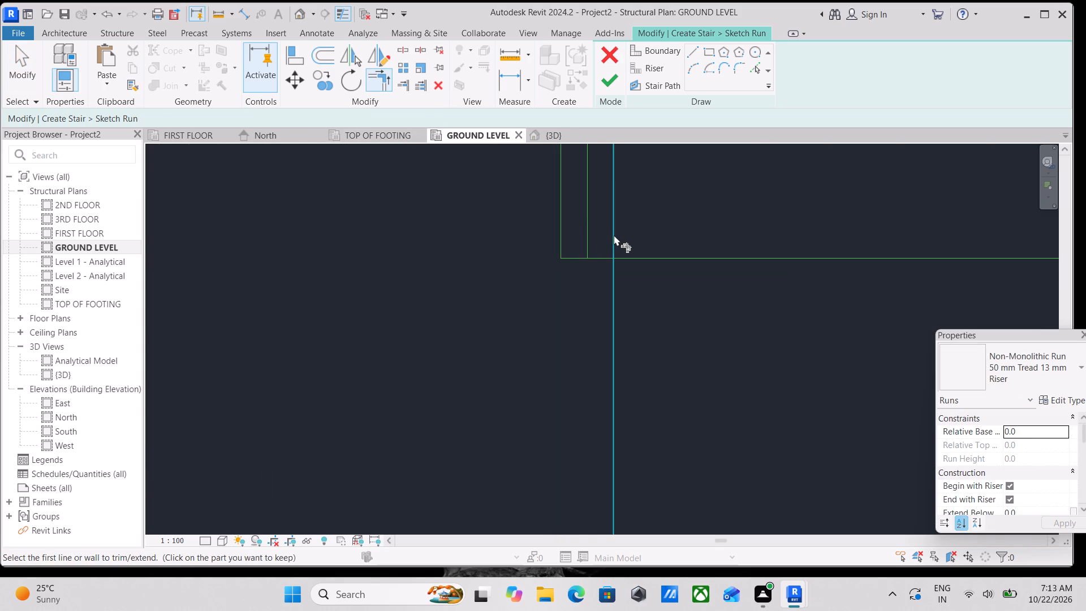
left_click(614, 235)
left_click(598, 255)
scroll(675, 241, "down", 7)
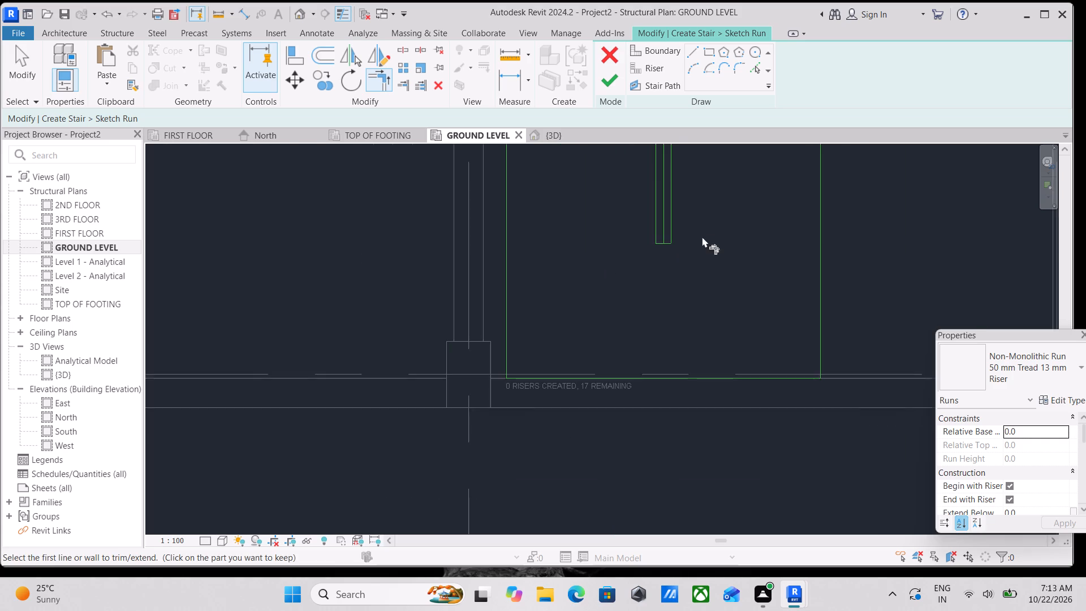
scroll(702, 236, "down", 5)
middle_click_drag(706, 236, 638, 368)
scroll(638, 368, "down", 1)
scroll(646, 313, "down", 2)
middle_click(646, 313)
scroll(645, 301, "up", 3)
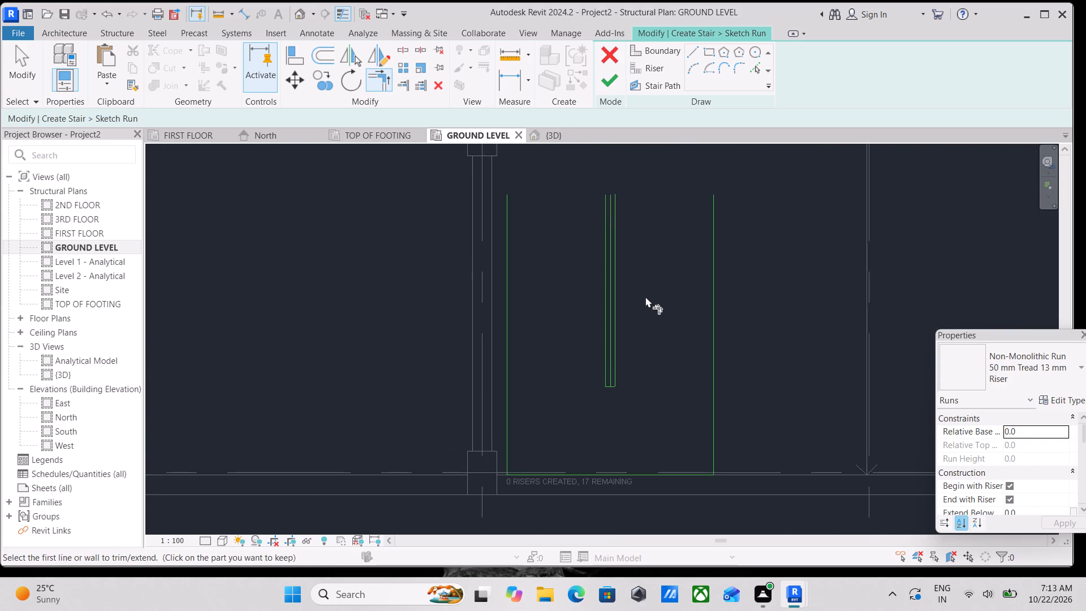
key("Escape")
key("Escape")
scroll(645, 291, "up", 2)
key("Escape")
Delete the middle vertical boundary line between the two inner flight boundaries.
scroll(598, 309, "up", 2)
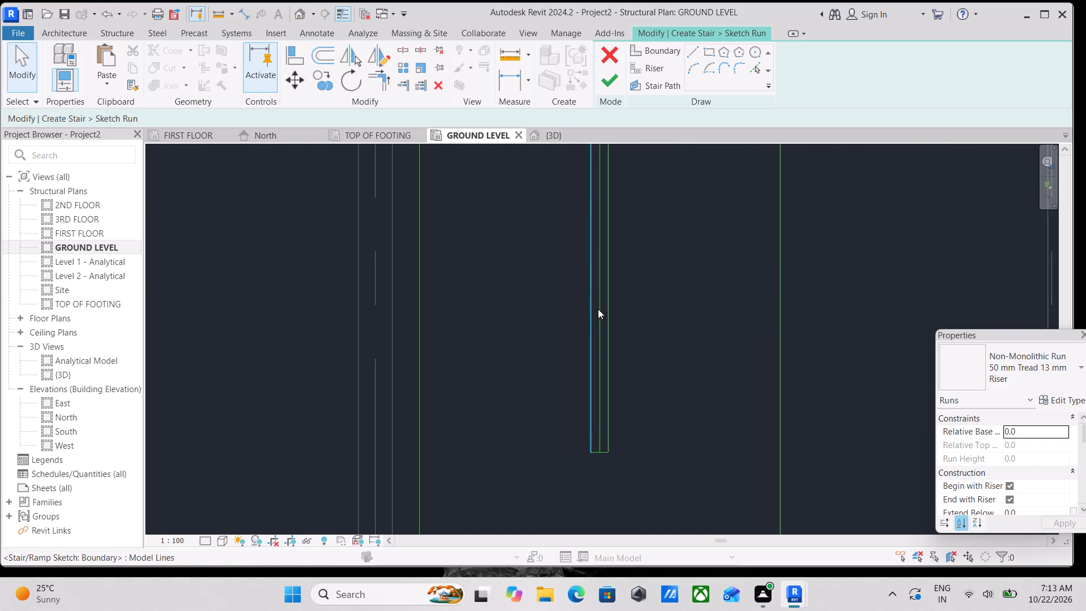
left_click(601, 313)
right_click(601, 313)
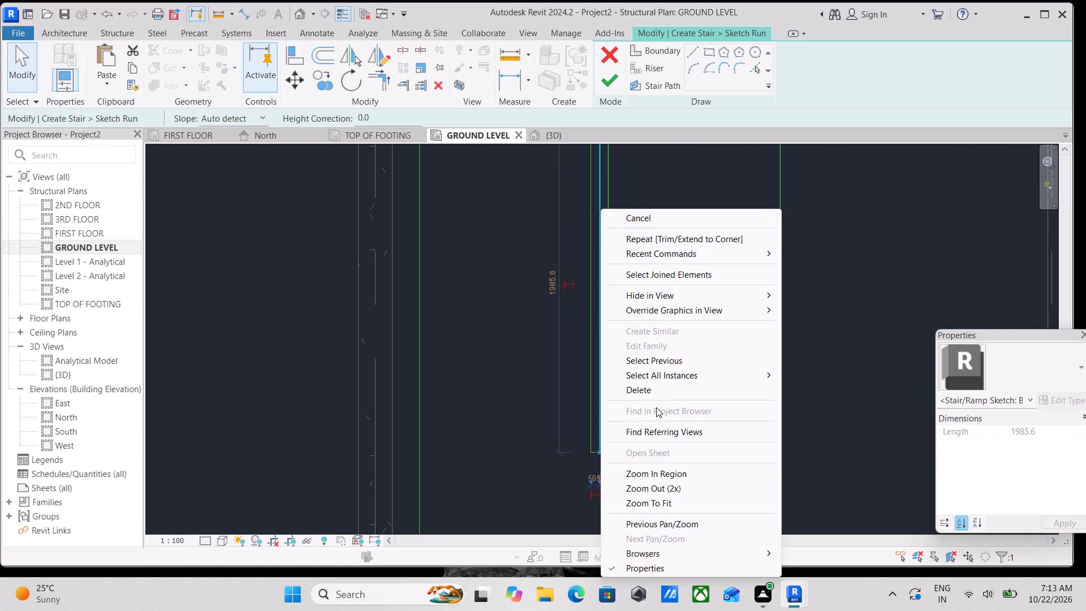
left_click(656, 391)
Extend the right flight's inner and outer boundary lines up to the horizontal grid line above, making the outer line 3525 mm long.
scroll(656, 391, "down", 4)
middle_click_drag(657, 356, 653, 330)
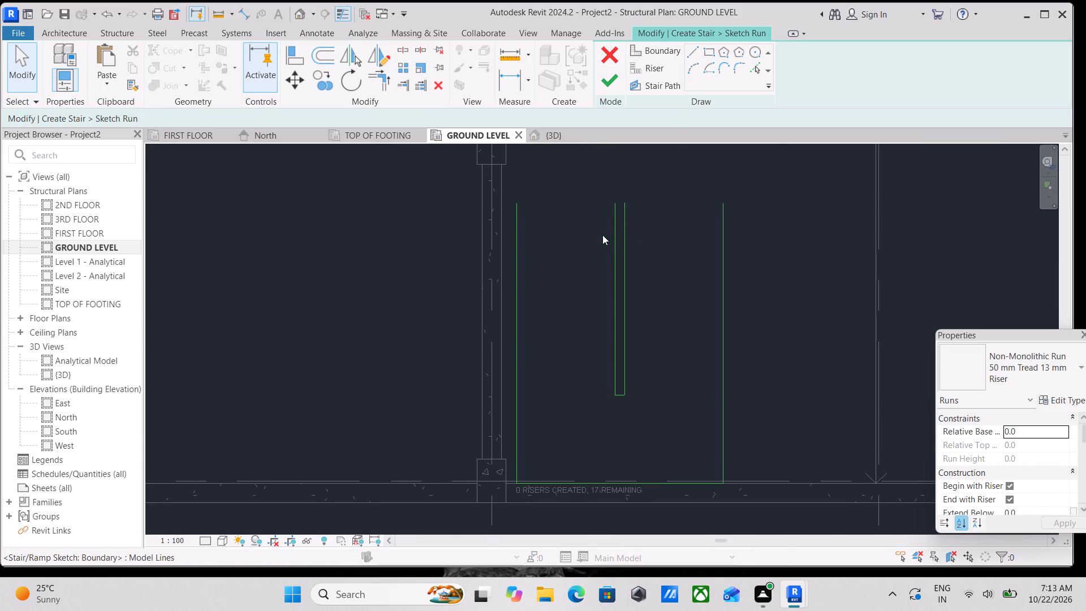
scroll(615, 233, "up", 3)
left_click(626, 234)
scroll(626, 234, "down", 2)
middle_click_drag(627, 237, 635, 290)
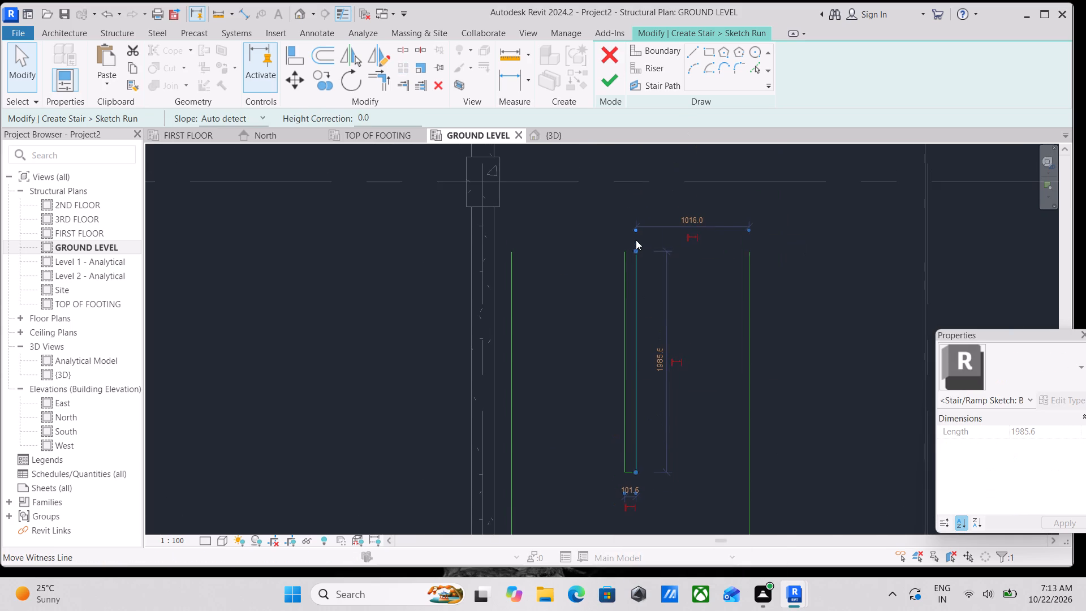
left_click_drag(636, 246, 635, 199)
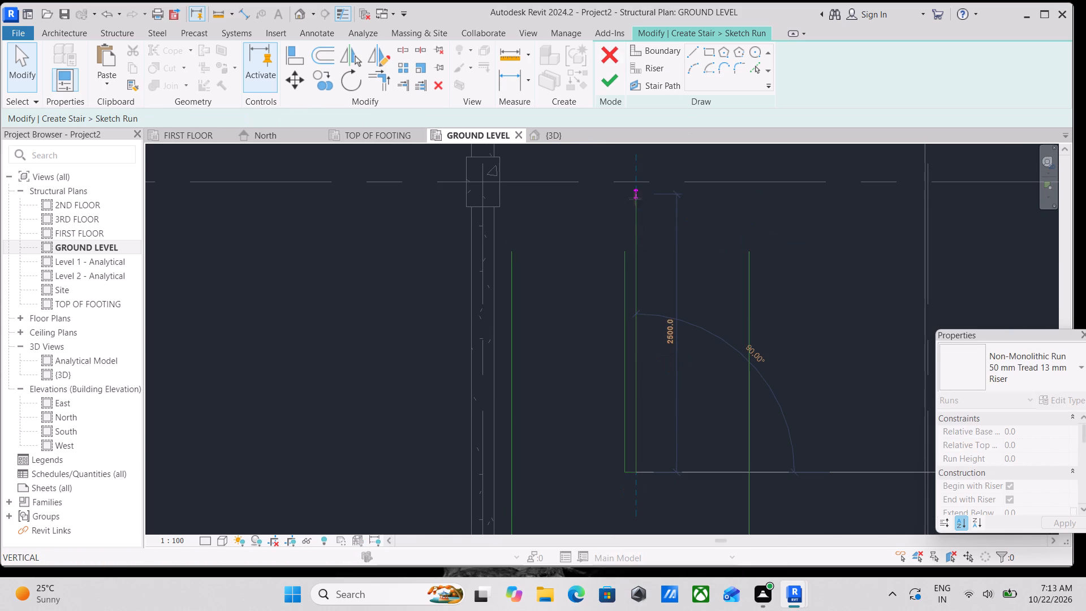
left_click_drag(635, 199, 636, 188)
left_click(749, 265)
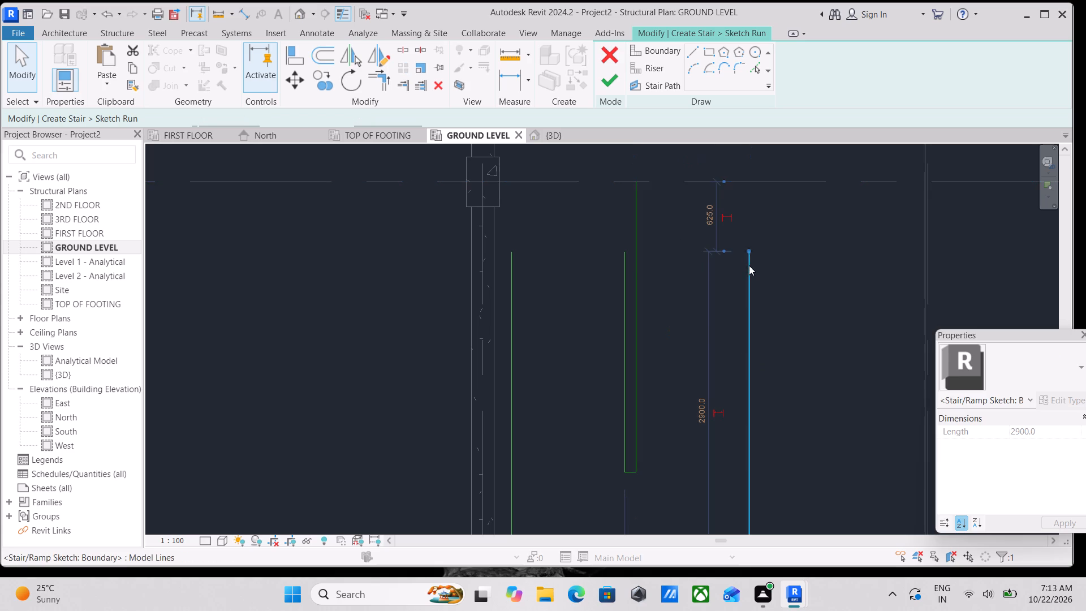
left_click_drag(749, 248, 743, 186)
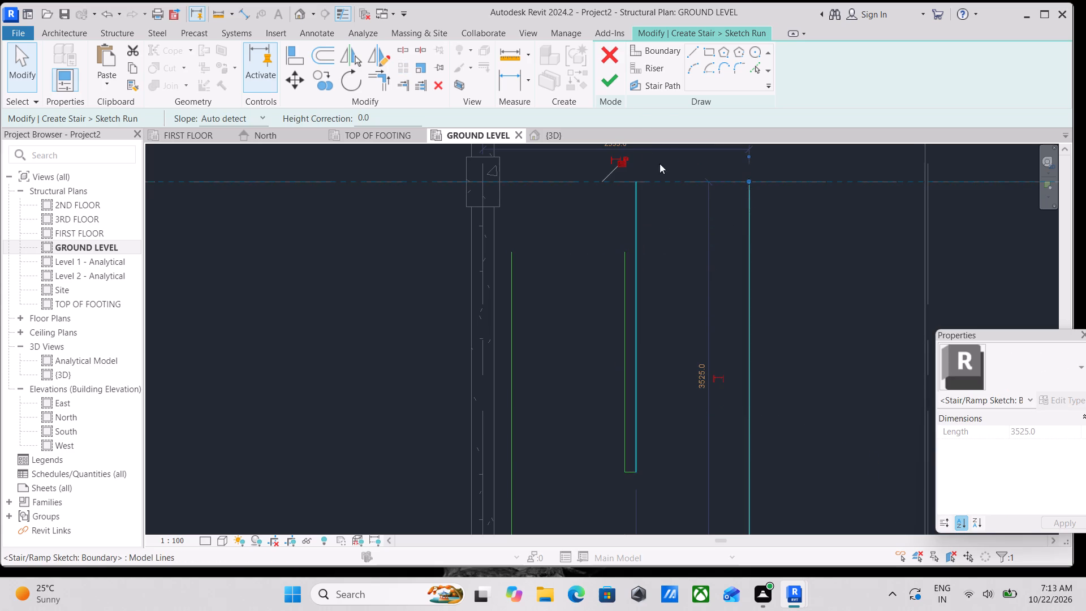
Draw a 1016 mm riser line across the bottom of the right flight, from the inner boundary's lower end to the outer boundary.
left_click(661, 69)
middle_click_drag(672, 355, 633, 225)
scroll(589, 378, "up", 2)
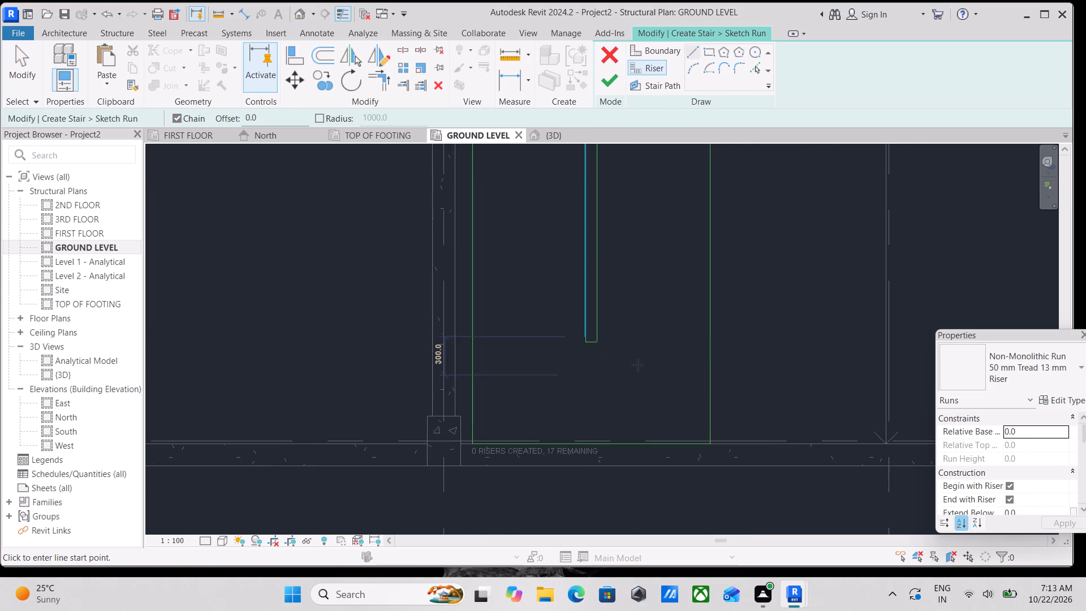
left_click(598, 329)
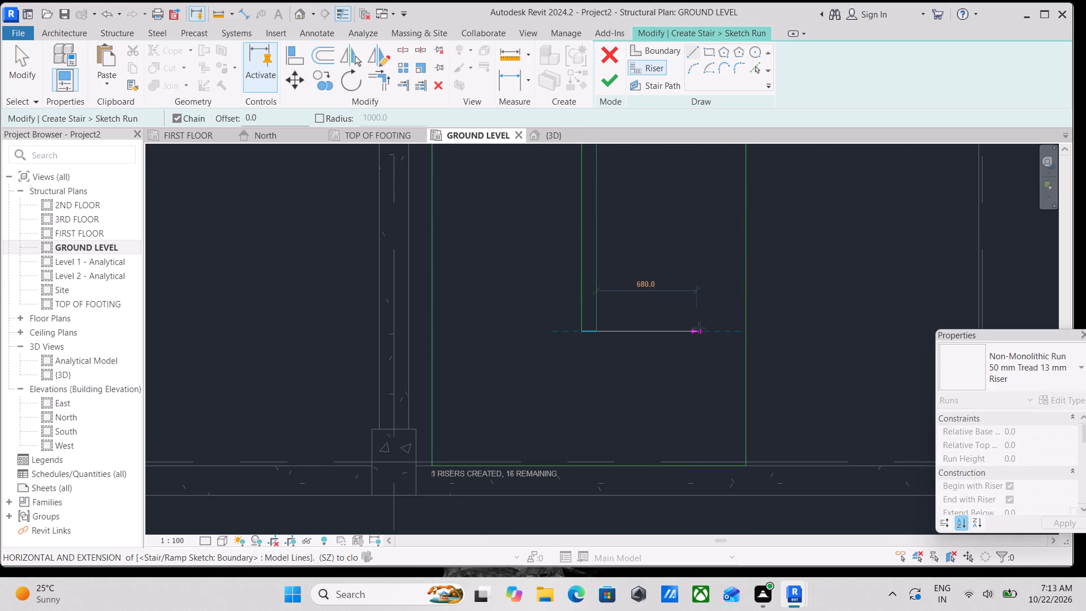
left_click(746, 335)
key("Escape")
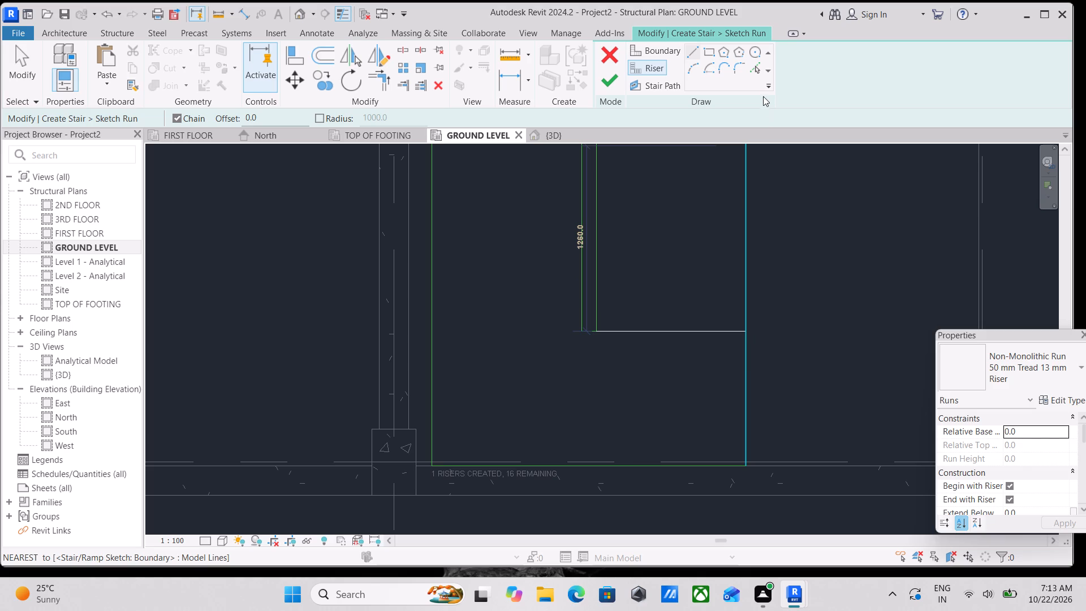
Create eight more risers up the right flight using Pick Lines, each offset 1' above the previous one.
left_click(759, 64)
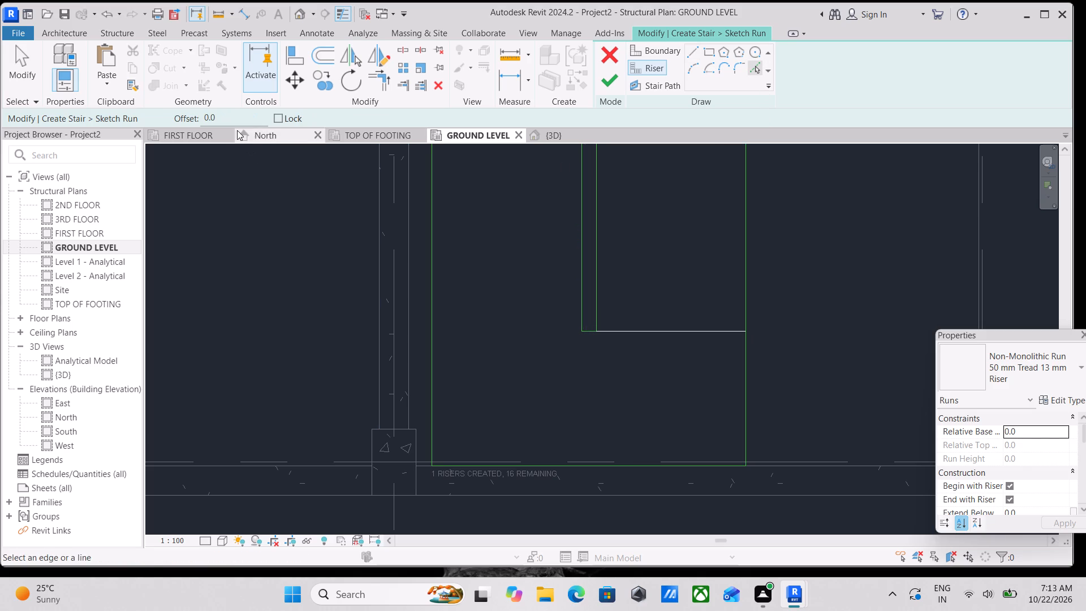
left_click_drag(228, 116, 154, 117)
type("1''")
key("Return")
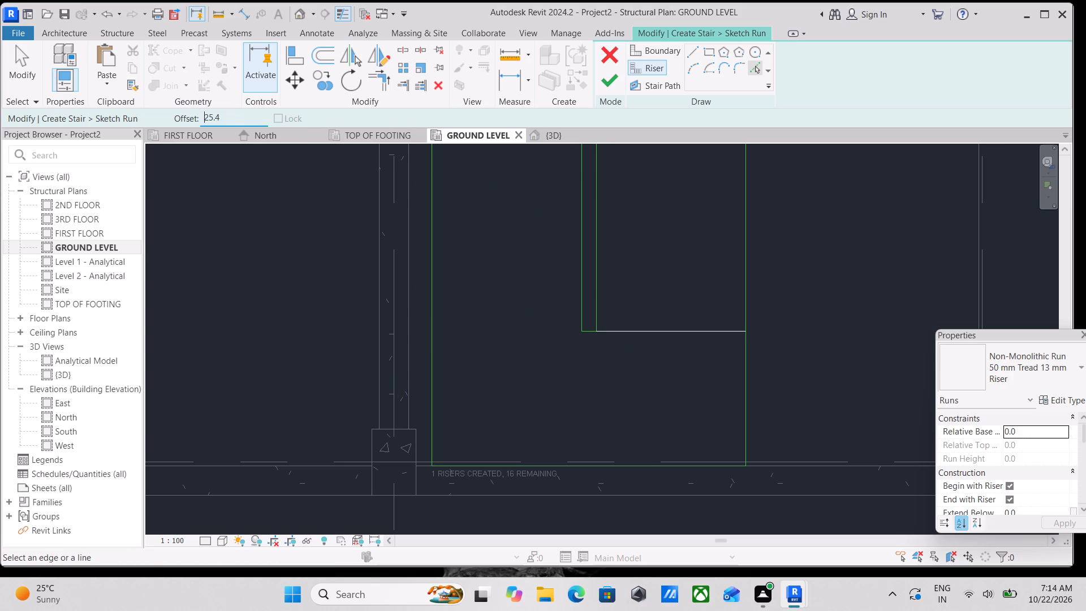
left_click_drag(230, 114, 148, 100)
type("1'")
key("Return")
left_click(661, 331)
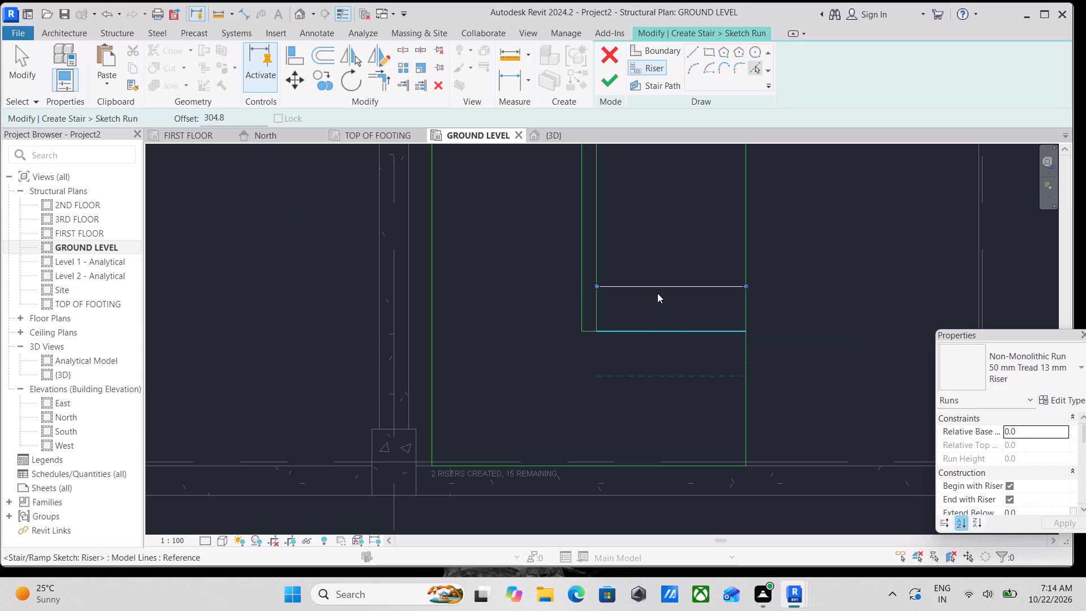
left_click(653, 282)
middle_click_drag(653, 282, 636, 368)
left_click(637, 324)
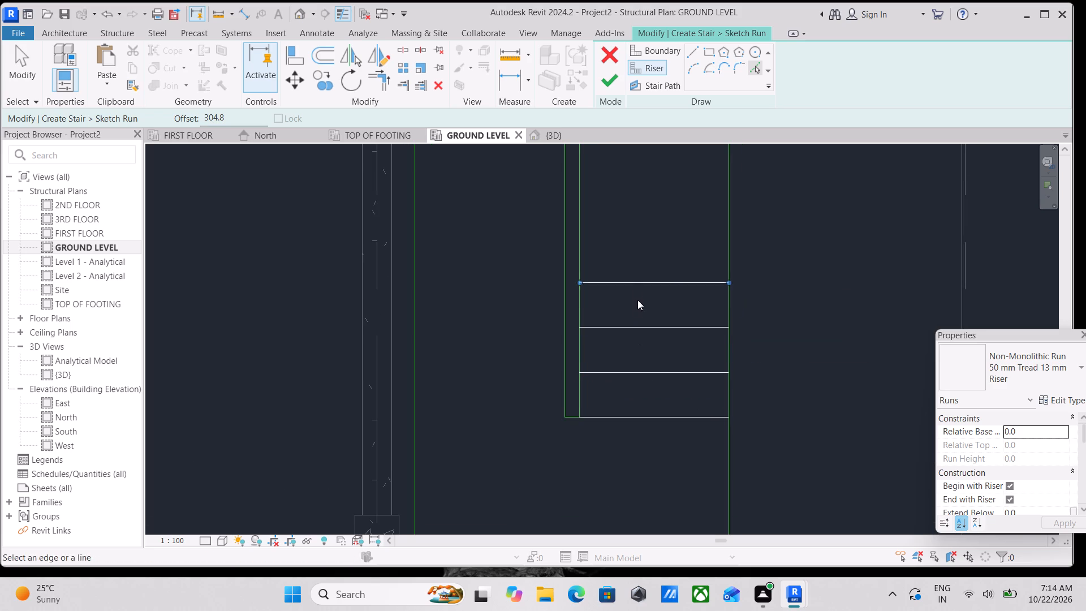
left_click(636, 279)
scroll(636, 279, "down", 2)
middle_click_drag(636, 279, 639, 312)
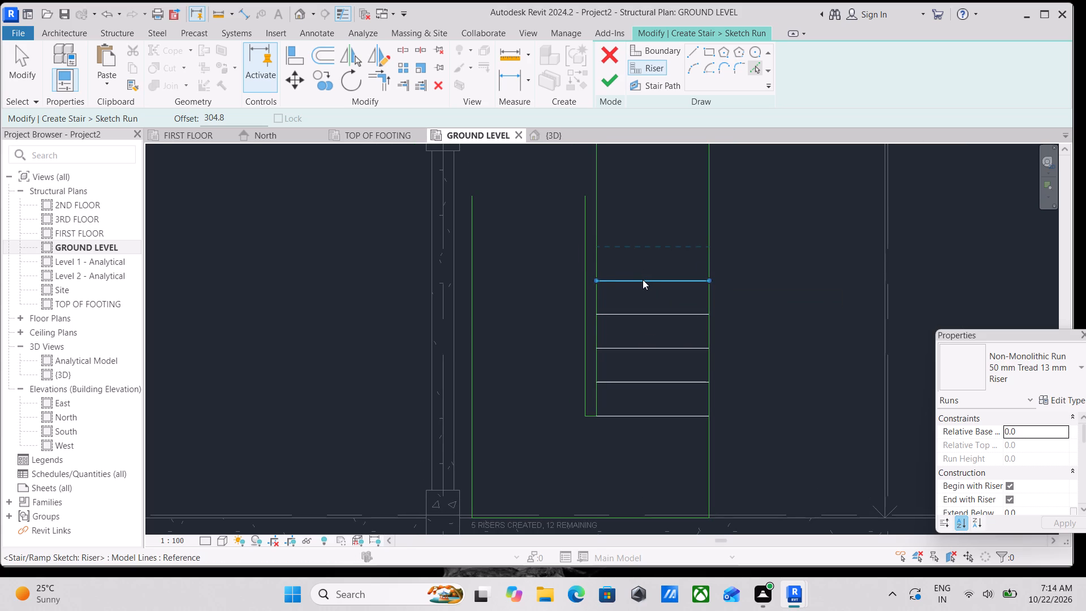
left_click(643, 279)
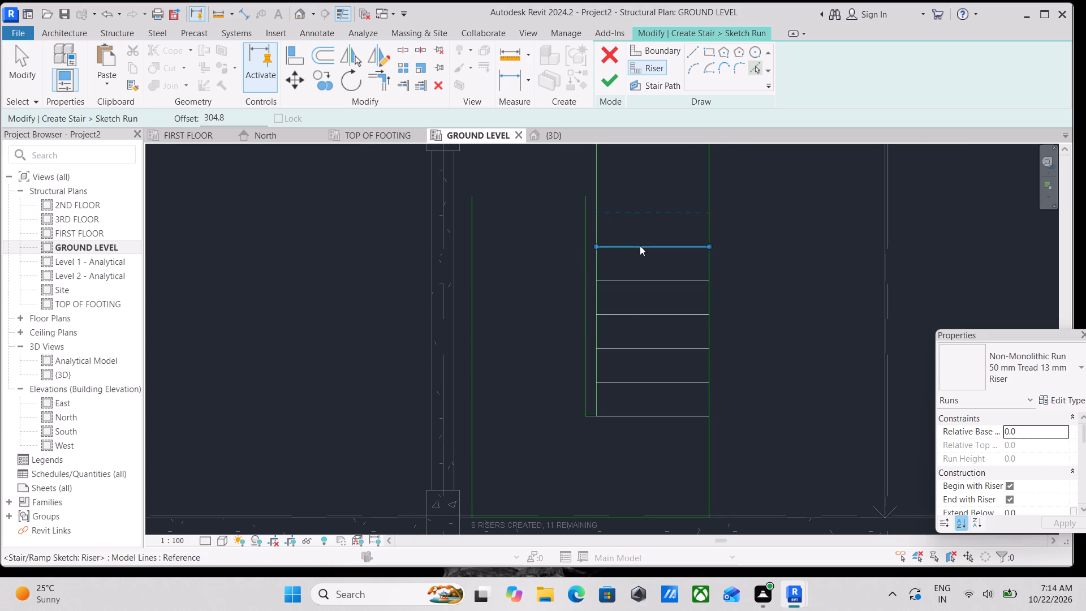
left_click(640, 246)
middle_click_drag(640, 246, 633, 295)
left_click(630, 253)
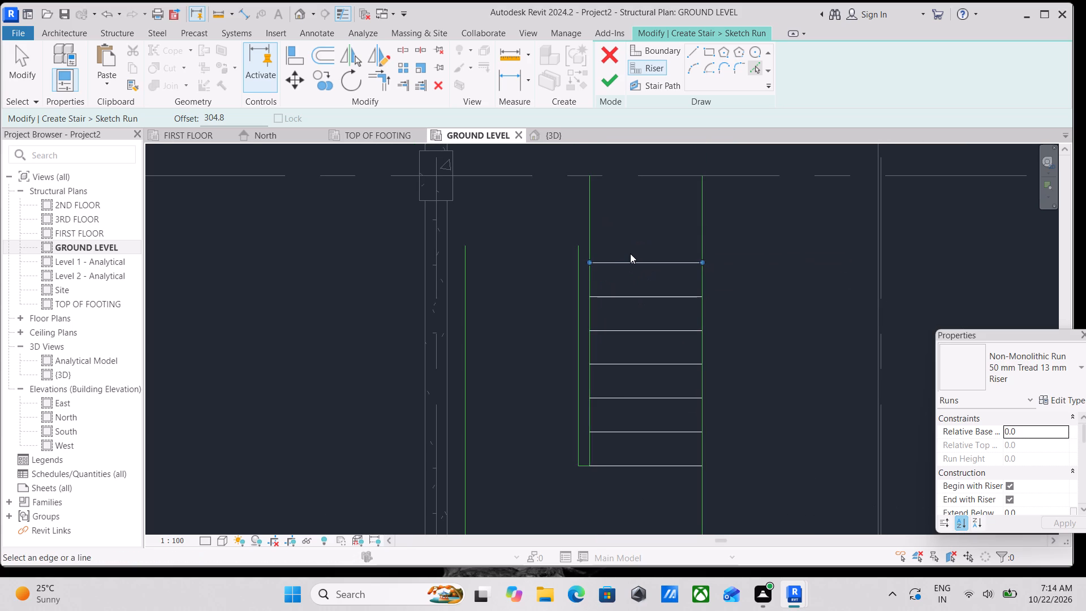
left_click(632, 257)
scroll(632, 257, "down", 2)
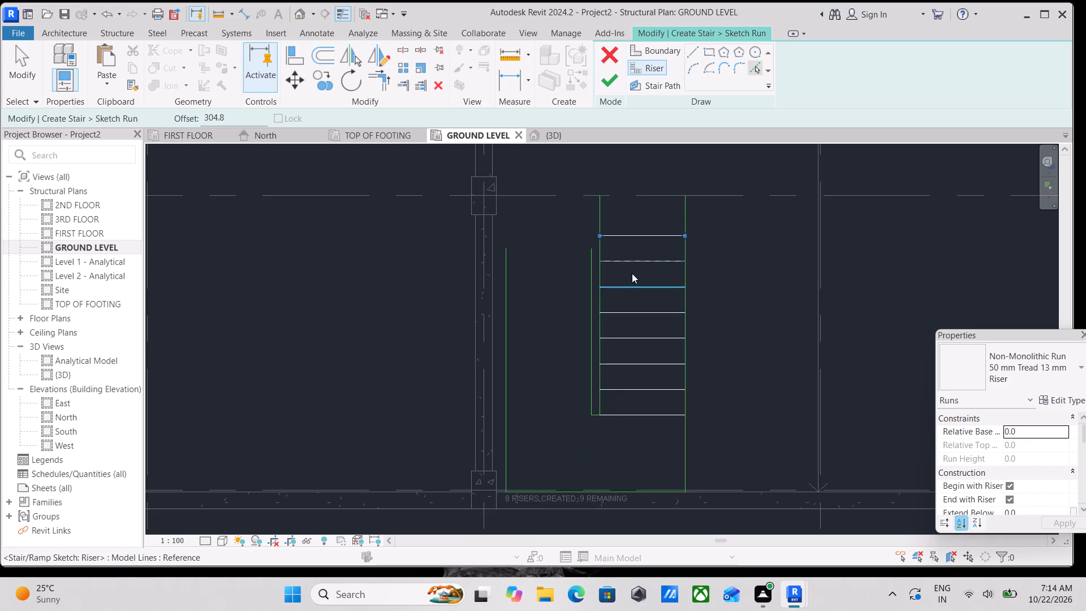
left_click(640, 232)
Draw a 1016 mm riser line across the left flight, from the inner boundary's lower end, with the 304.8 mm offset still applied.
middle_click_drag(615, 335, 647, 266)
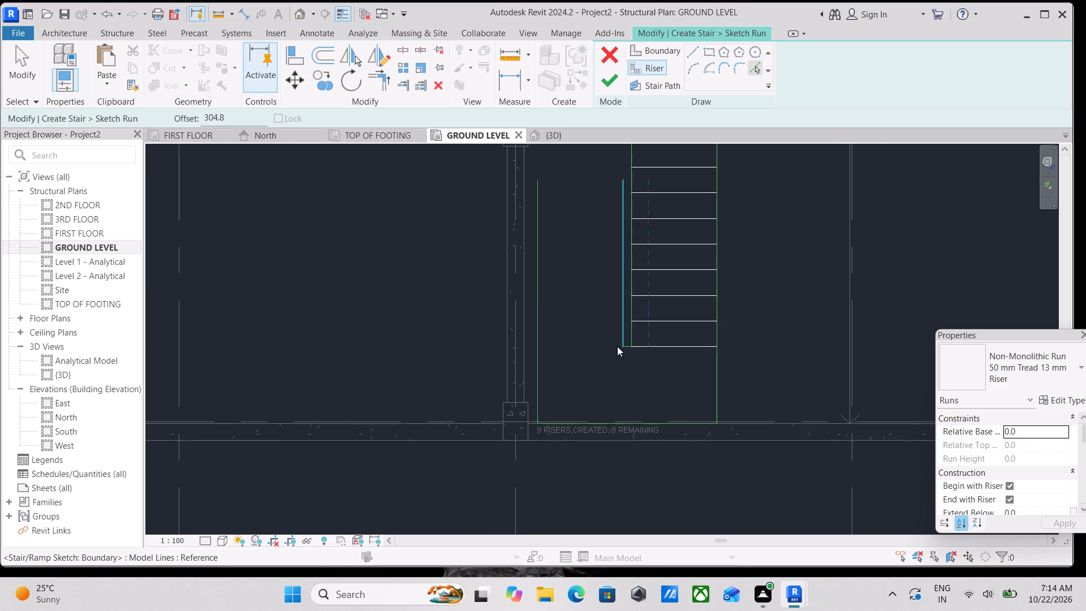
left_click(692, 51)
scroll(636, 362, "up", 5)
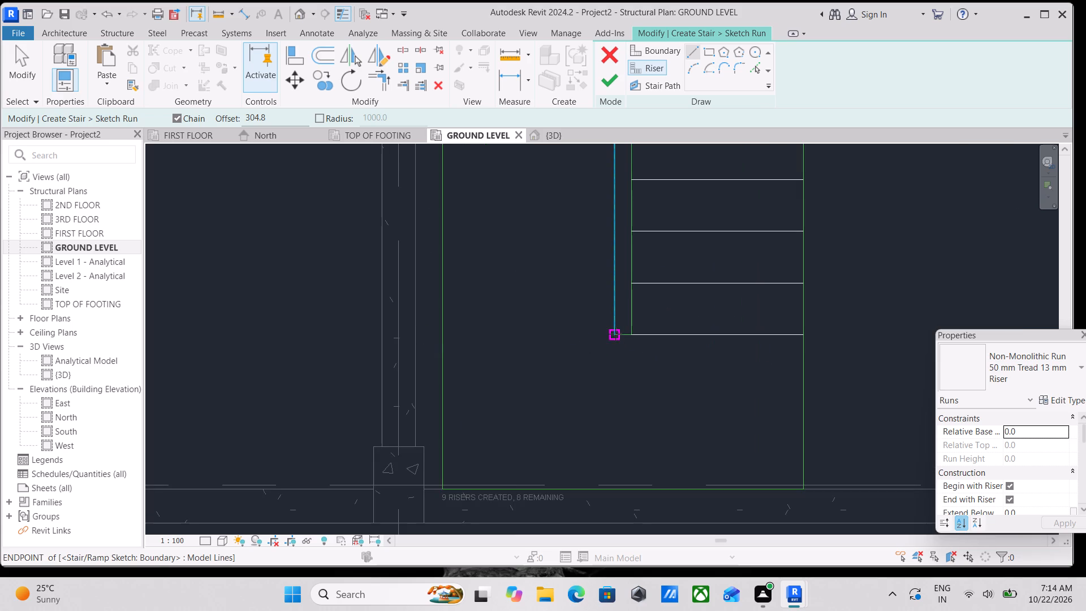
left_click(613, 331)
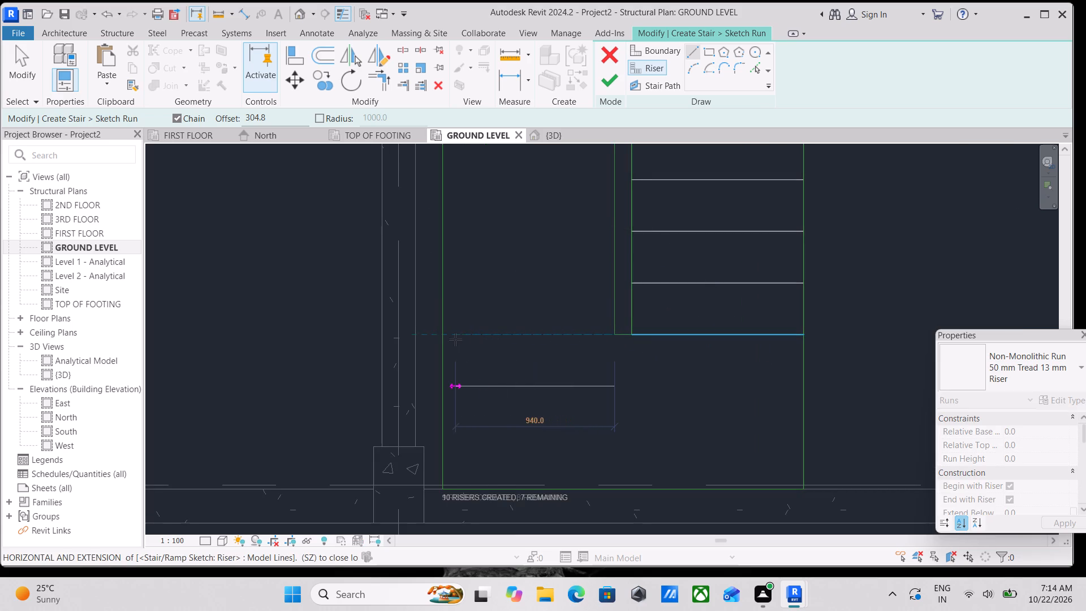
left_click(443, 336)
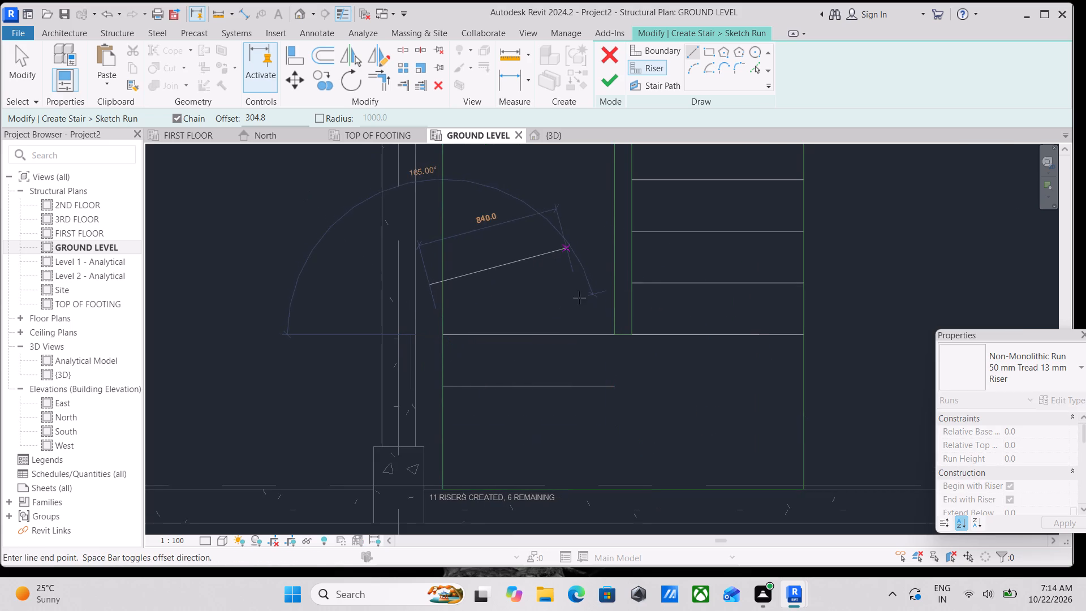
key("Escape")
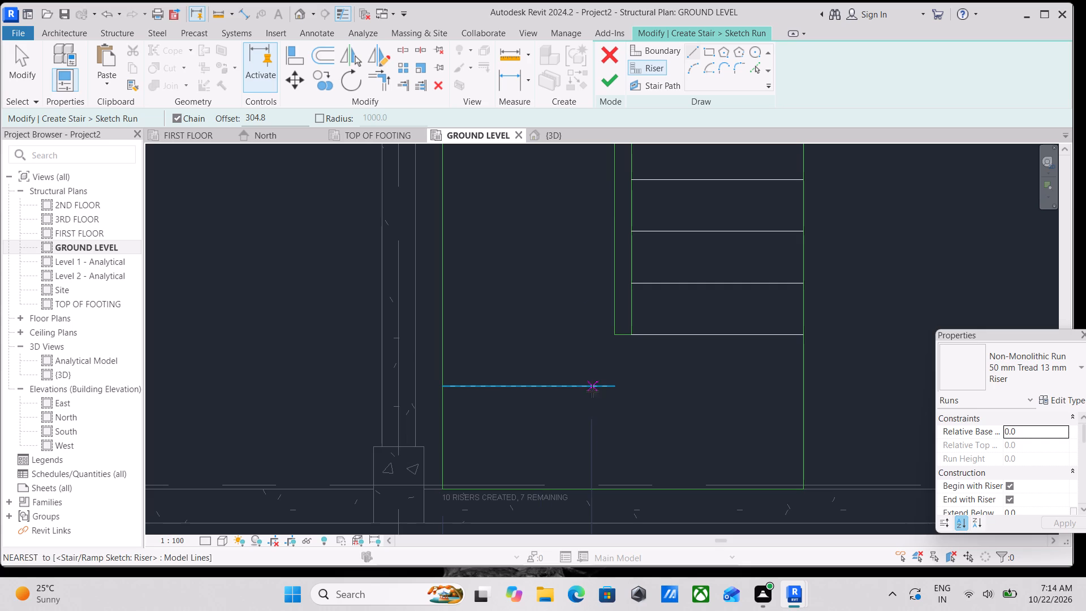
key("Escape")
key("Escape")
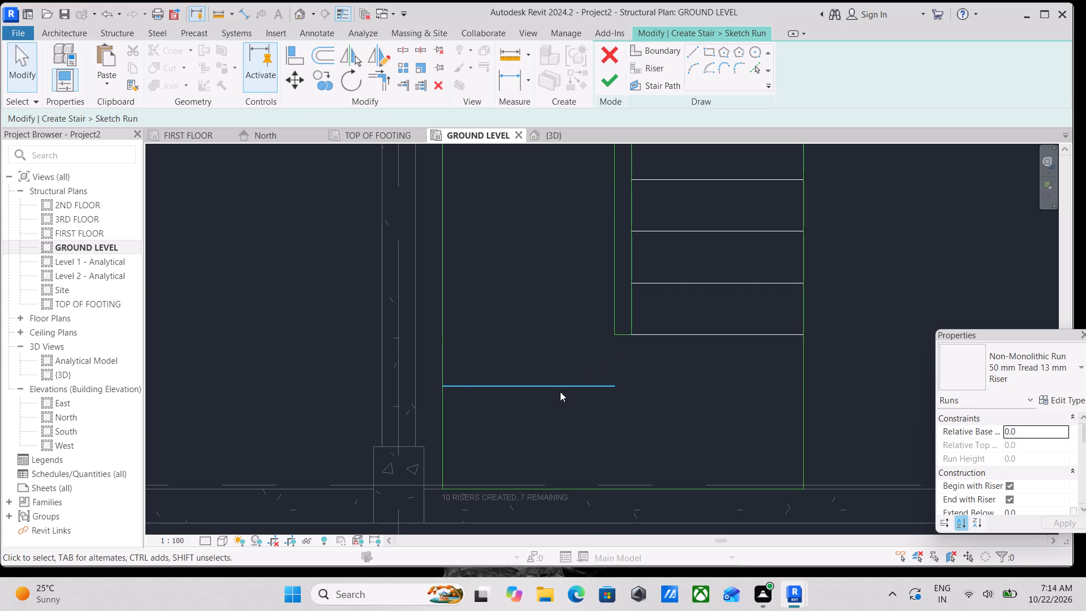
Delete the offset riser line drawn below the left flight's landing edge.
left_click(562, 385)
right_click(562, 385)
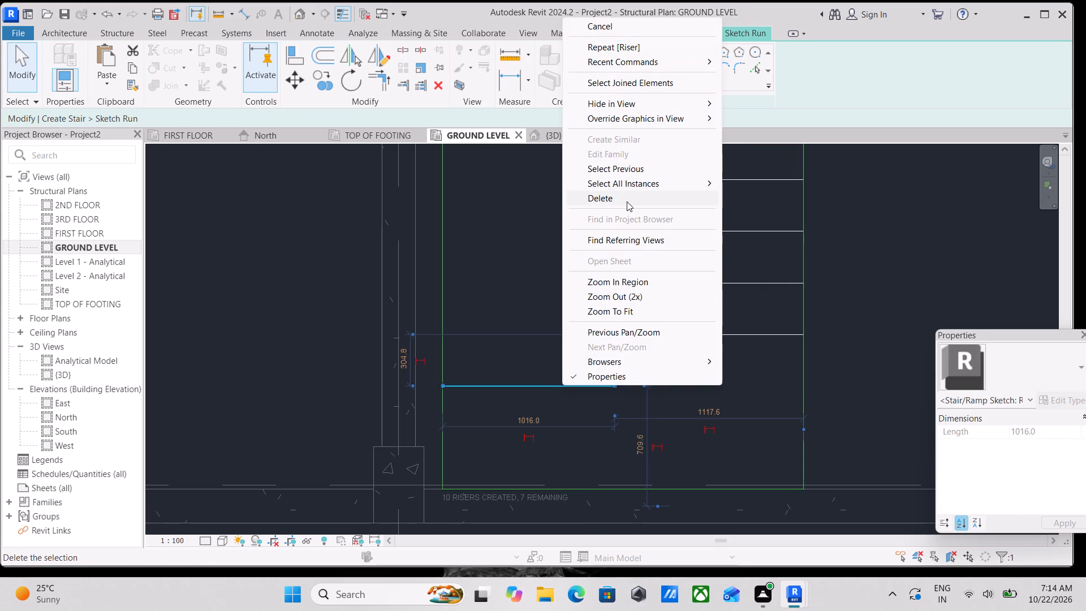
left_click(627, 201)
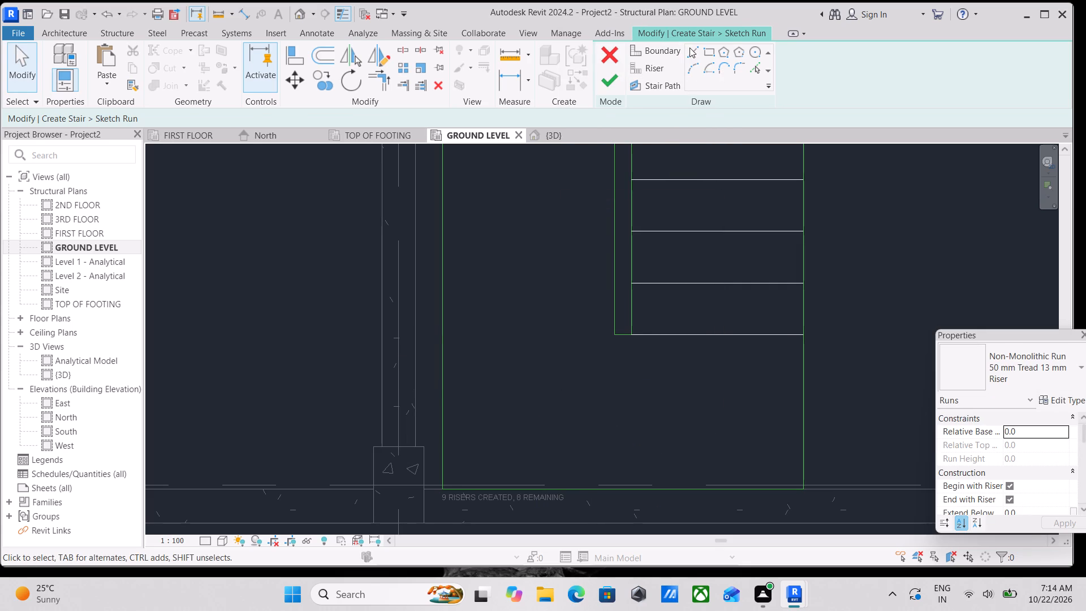
Draw a boundary line with zero offset across the bottom of the left flight, from the inner boundary's lower end to the outer boundary.
left_click(691, 47)
left_click(613, 334)
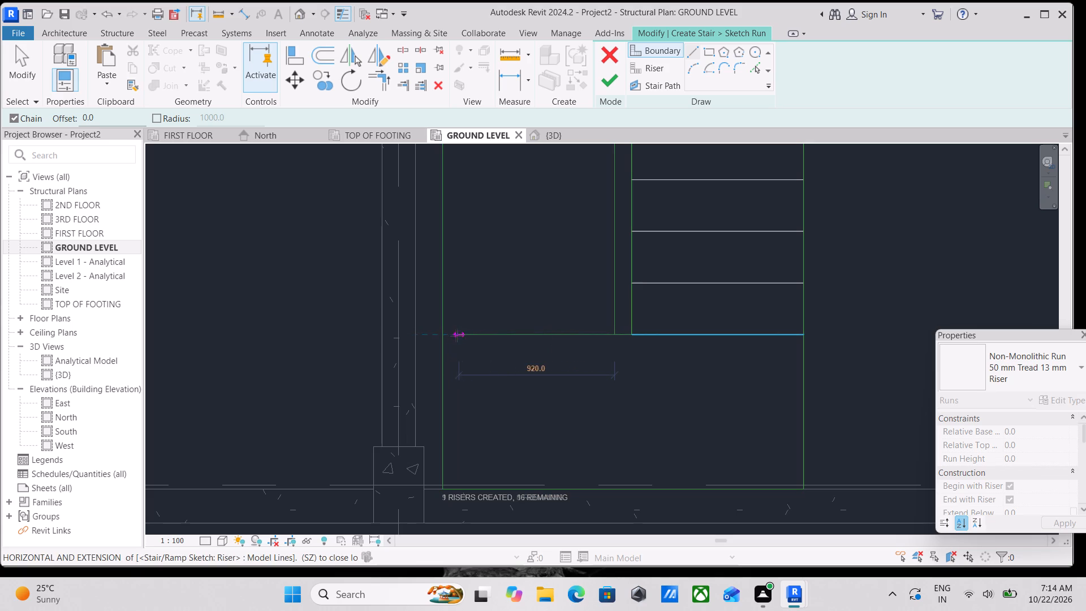
left_click(447, 337)
scroll(531, 274, "down", 1)
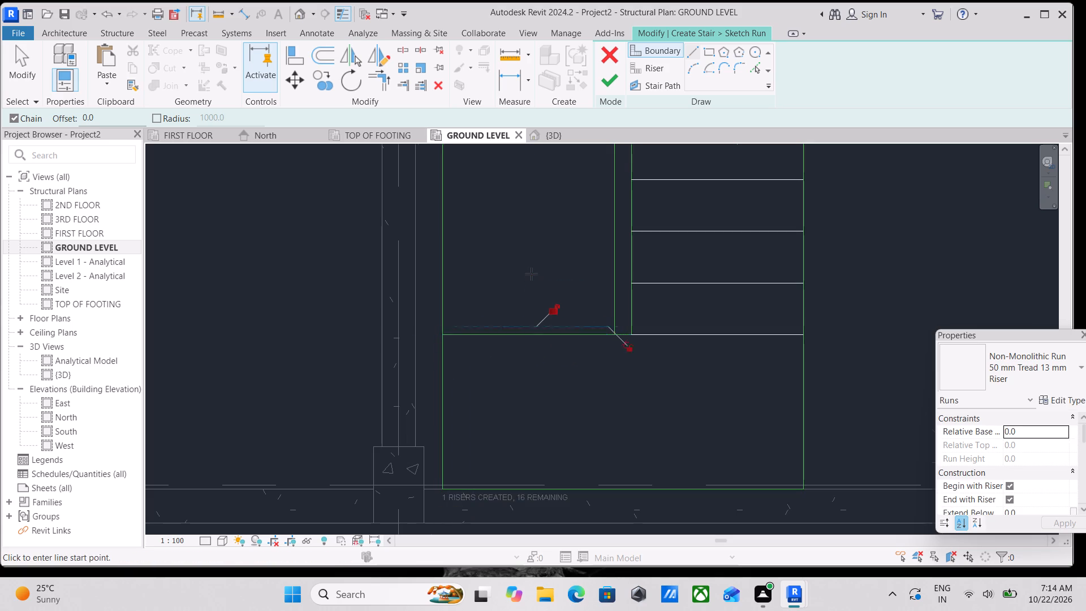
scroll(531, 274, "down", 1)
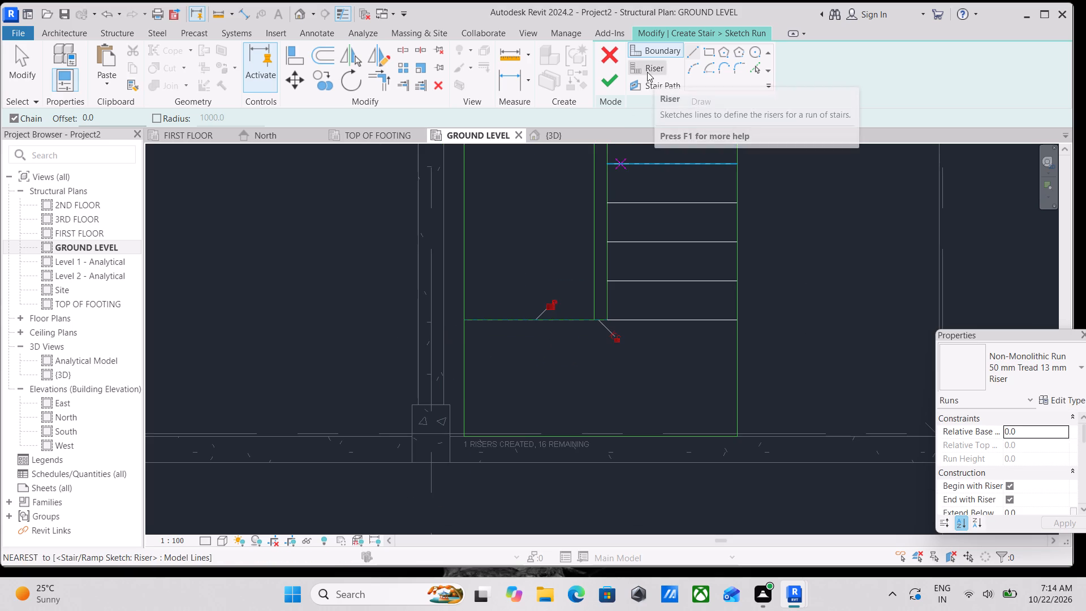
Delete the boundary line across the bottom of the left flight.
left_click(648, 71)
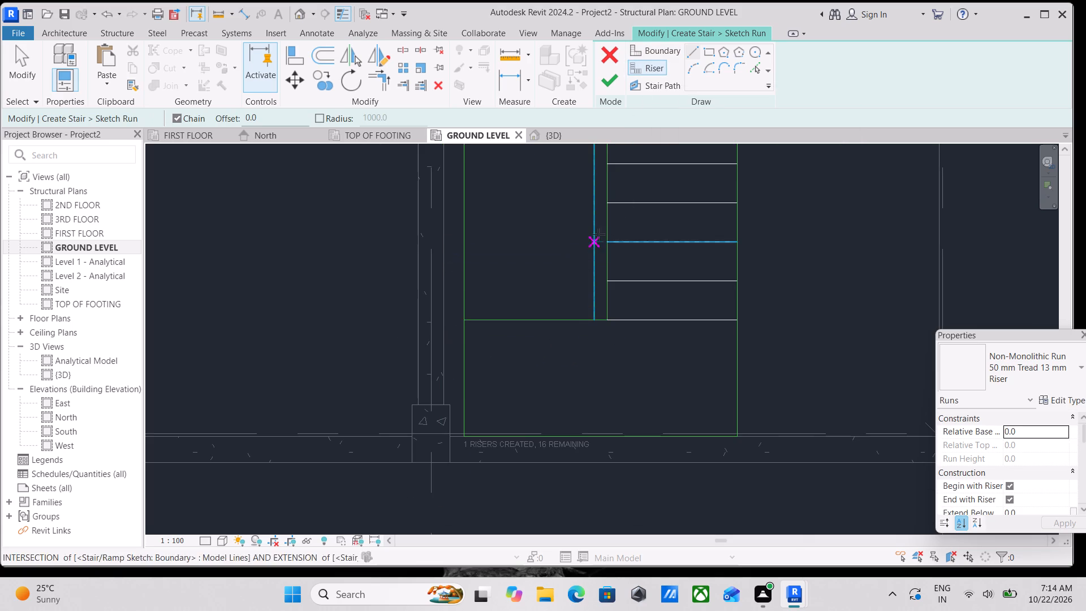
scroll(550, 318, "down", 1)
key("Escape")
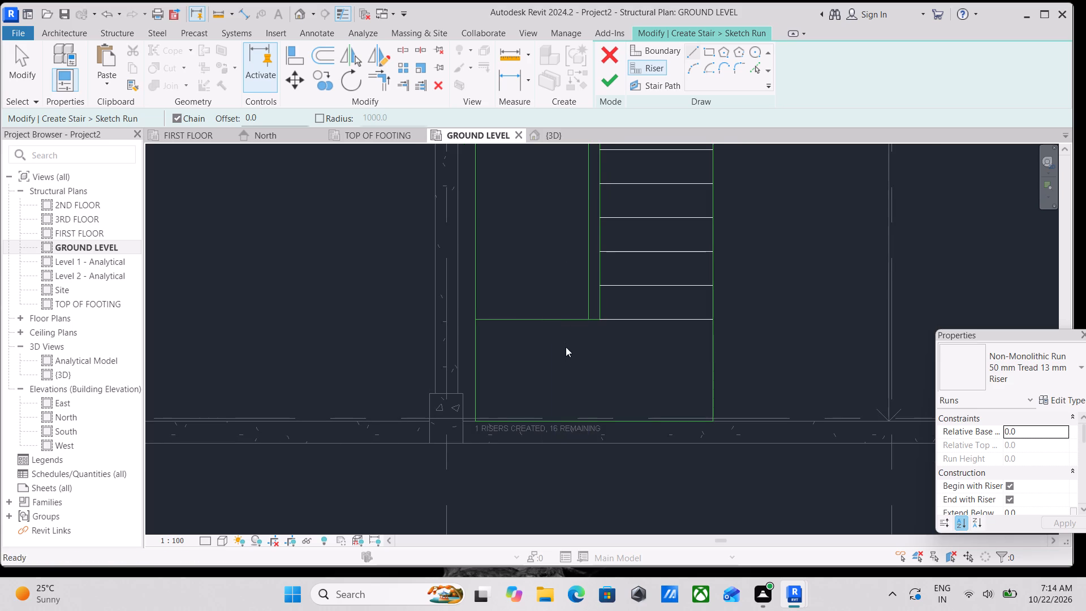
key("Escape")
left_click(557, 314)
right_click_drag(556, 314, 533, 328)
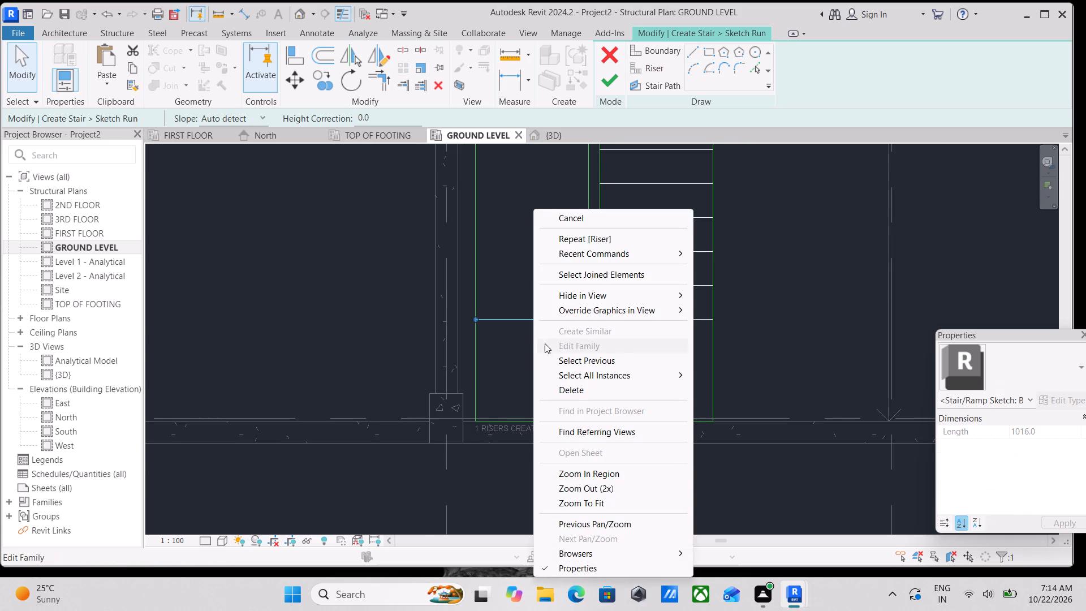
left_click(557, 392)
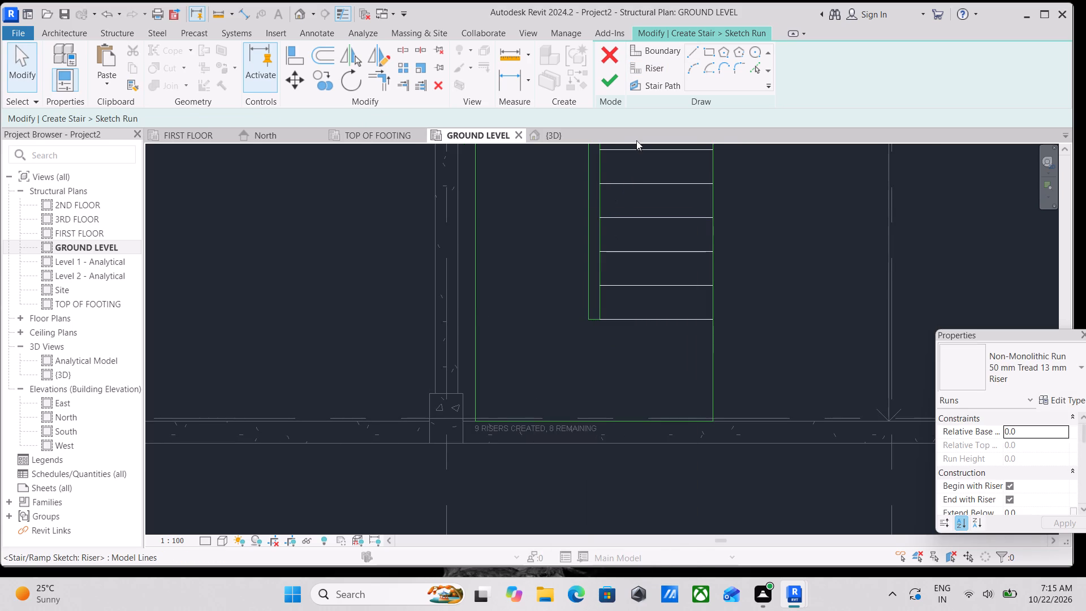
Draw a riser line with zero offset across the bottom of the left flight, from the inner boundary's lower end to the outer boundary.
left_click(662, 73)
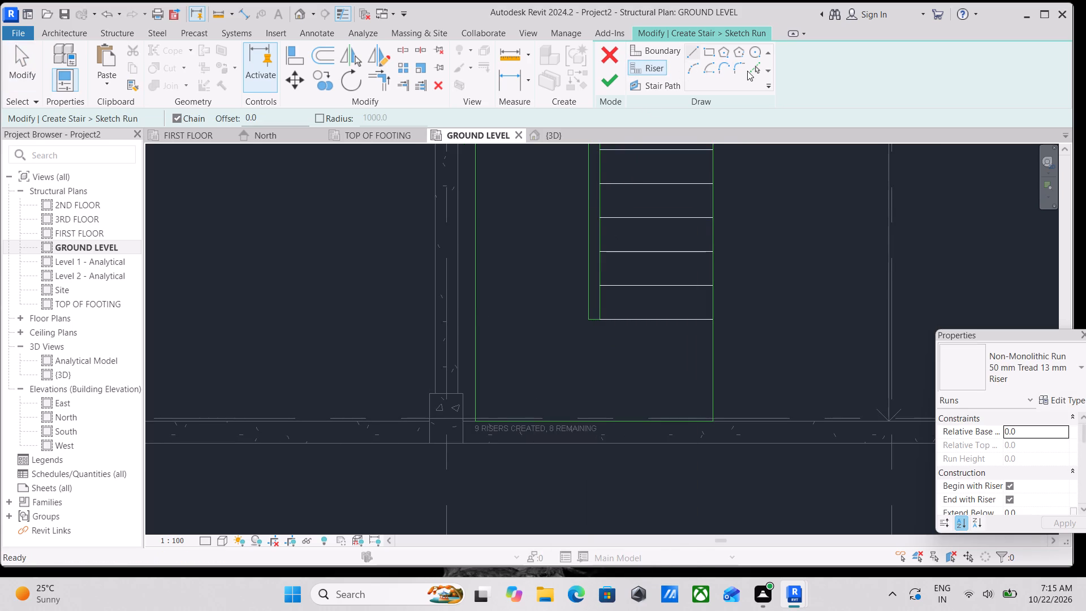
left_click(693, 55)
scroll(568, 339, "up", 3)
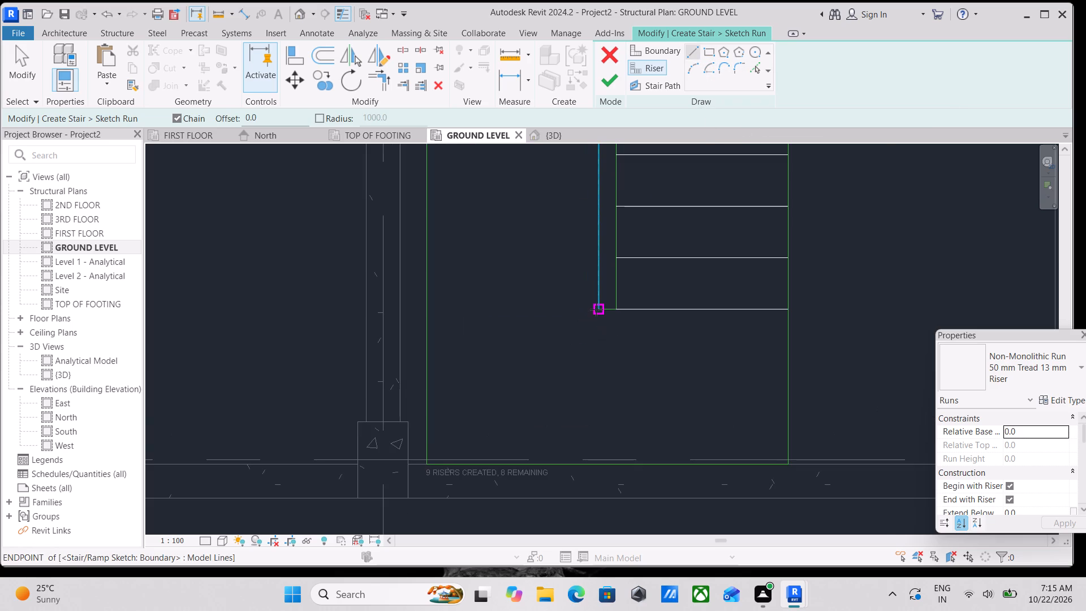
left_click(599, 308)
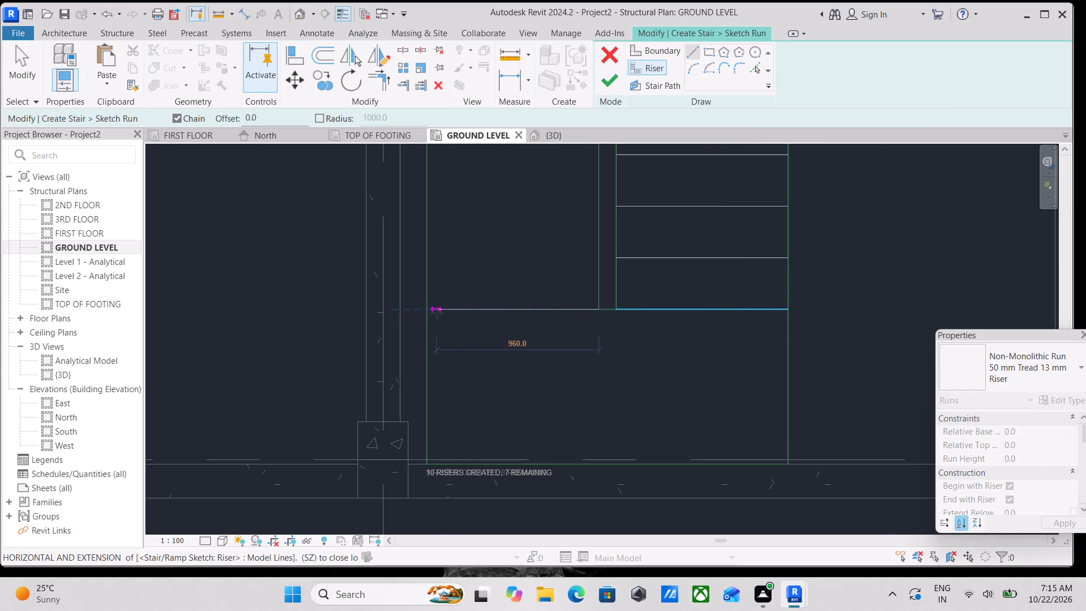
left_click(426, 310)
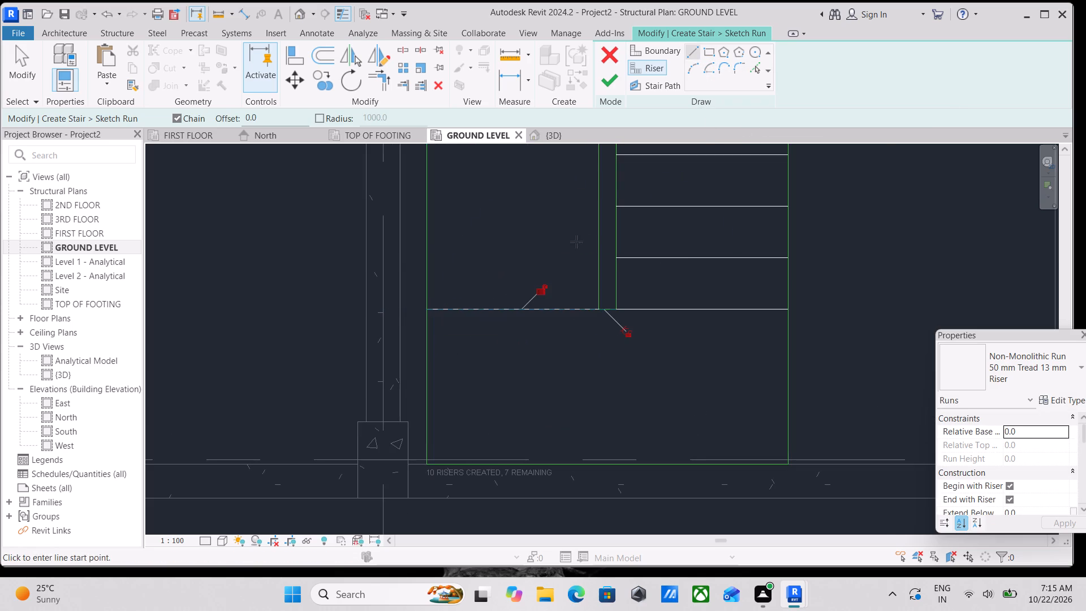
Create seven more risers up the left flight using Pick Lines, each offset 1' above the previous one.
left_click(755, 65)
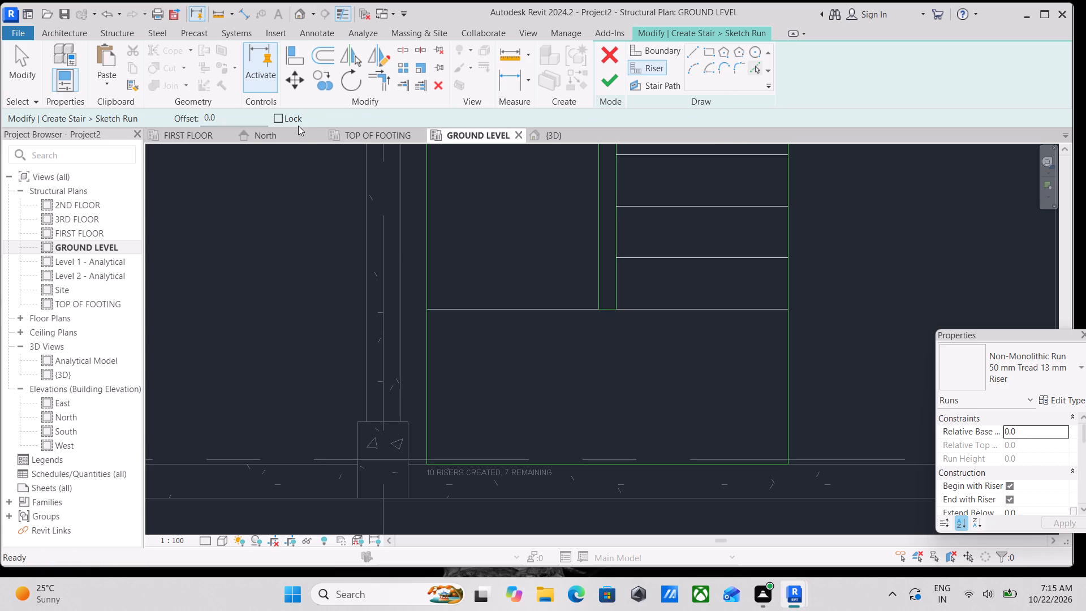
left_click_drag(236, 118, 212, 118)
left_click(208, 115)
left_click_drag(235, 117, 186, 116)
type("1'")
key("Return")
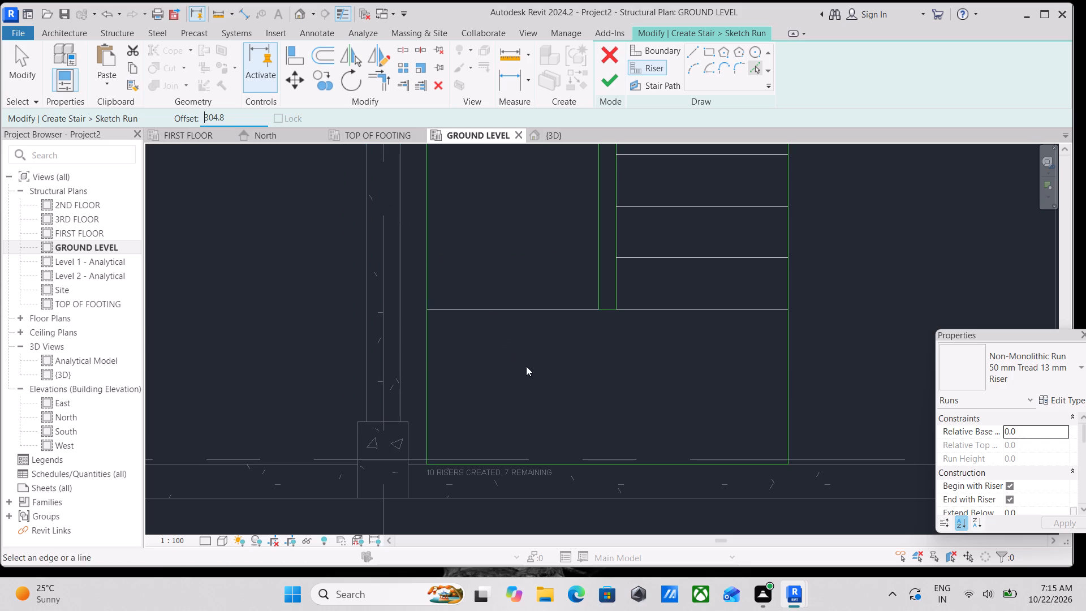
left_click(525, 303)
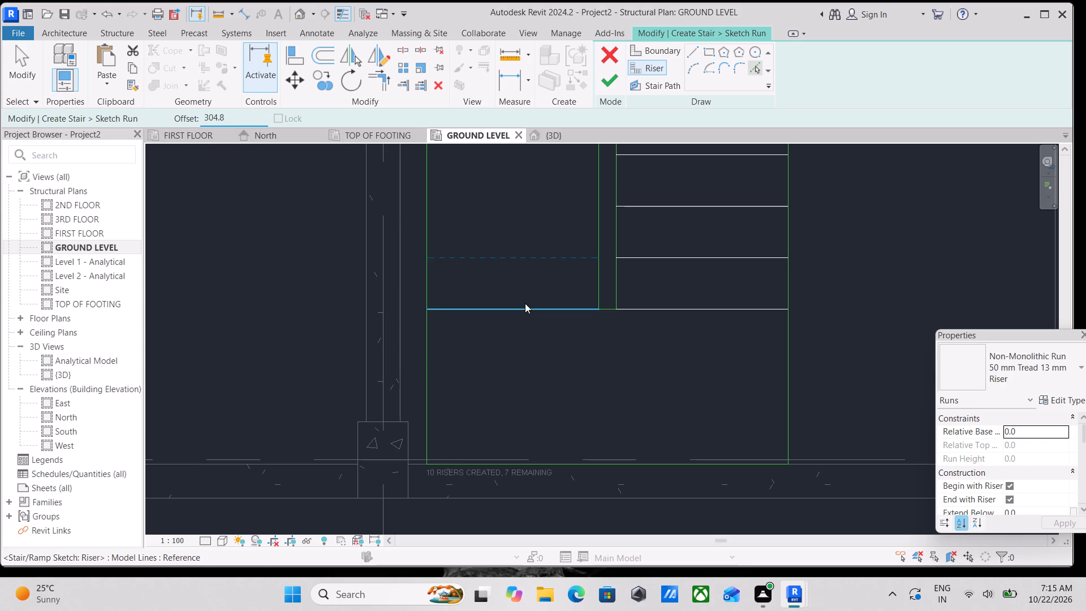
middle_click_drag(524, 292, 531, 373)
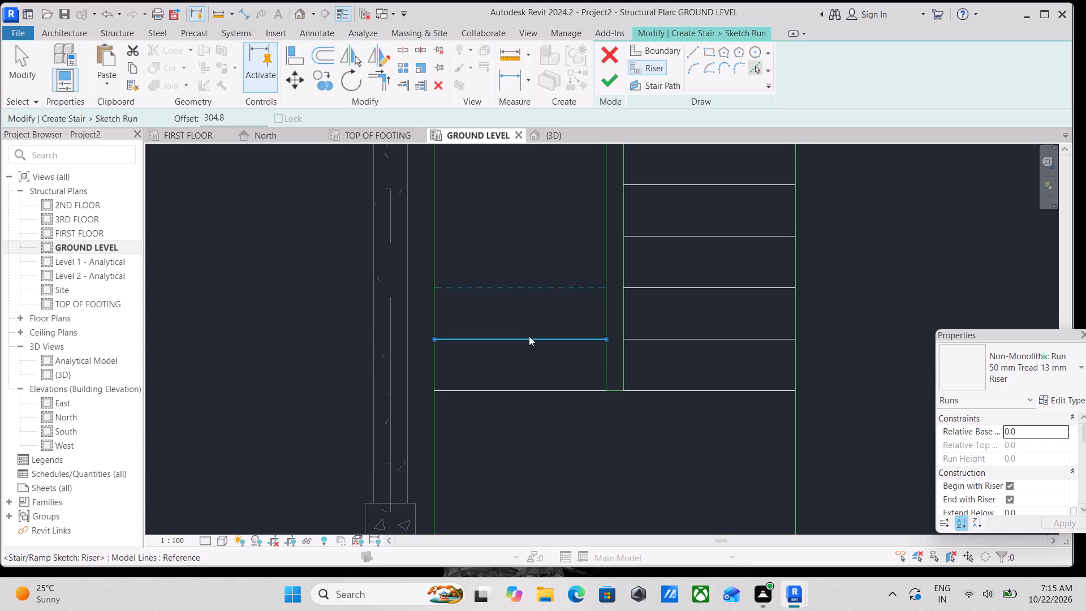
left_click(529, 335)
scroll(529, 333, "down", 2)
middle_click_drag(529, 333, 530, 338)
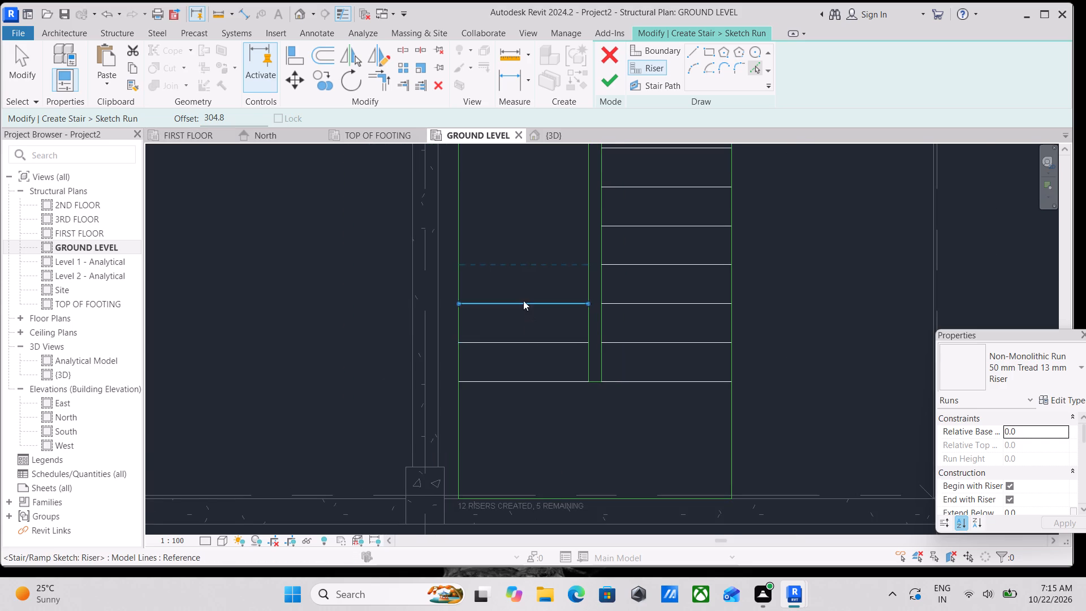
left_click(523, 299)
middle_click_drag(523, 299, 519, 325)
scroll(522, 313, "down", 1)
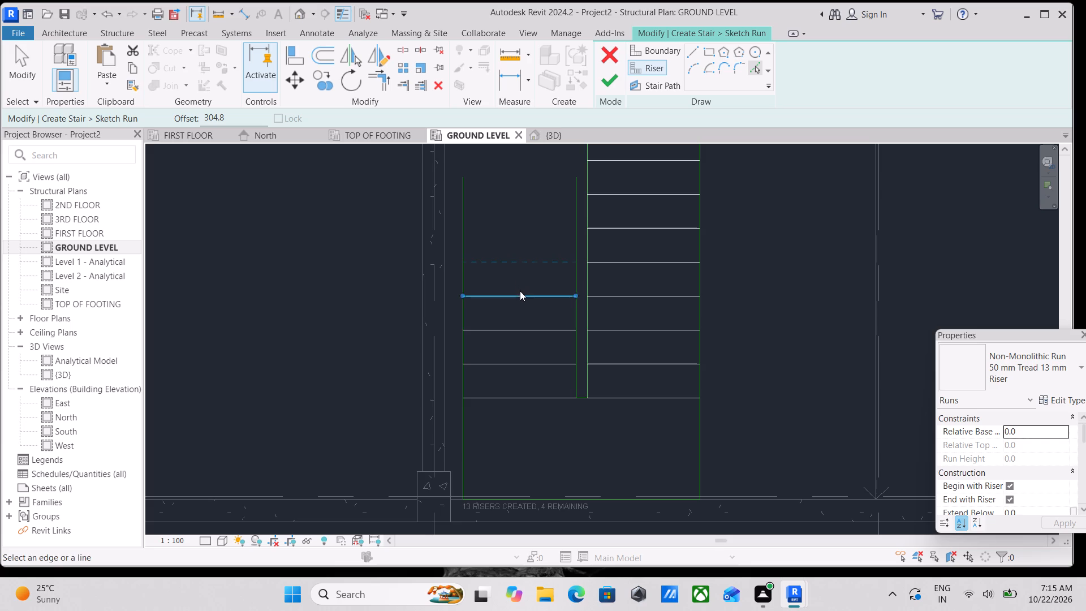
left_click(520, 292)
left_click(522, 260)
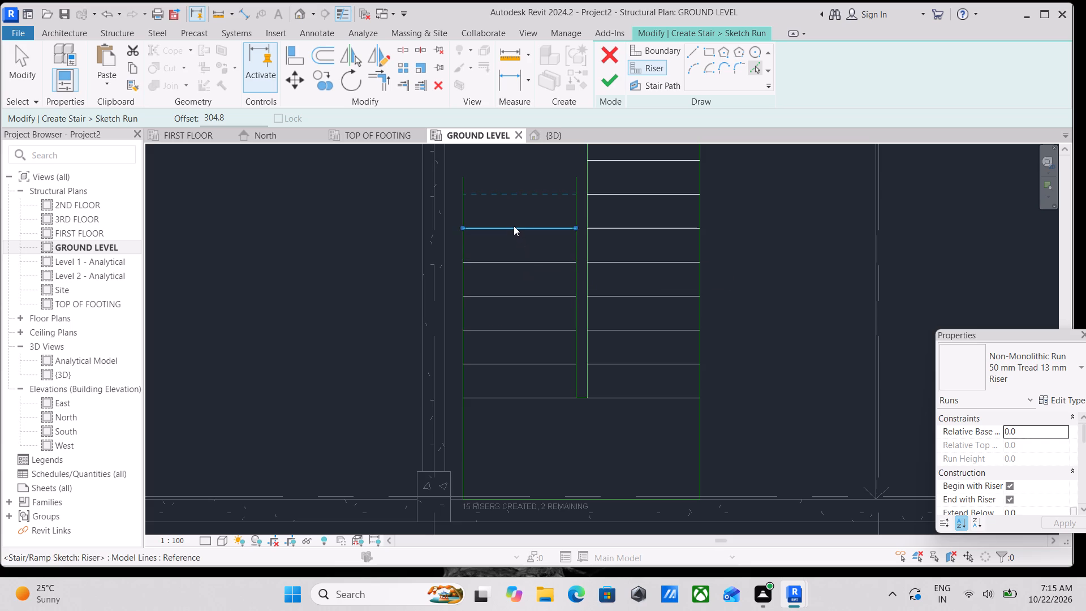
left_click(514, 226)
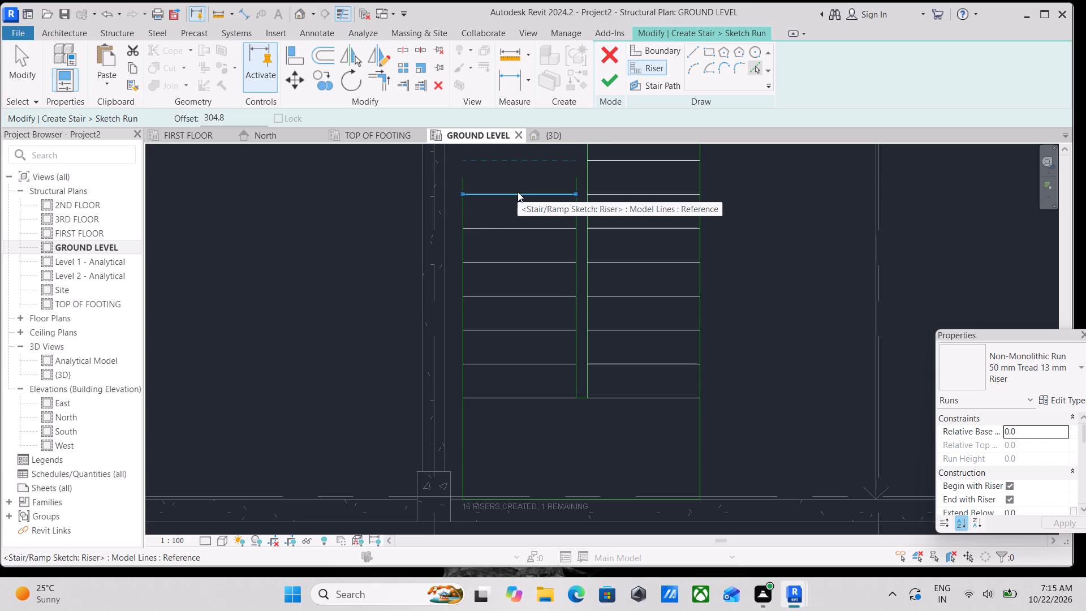
left_click(518, 192)
middle_click_drag(516, 218, 490, 323)
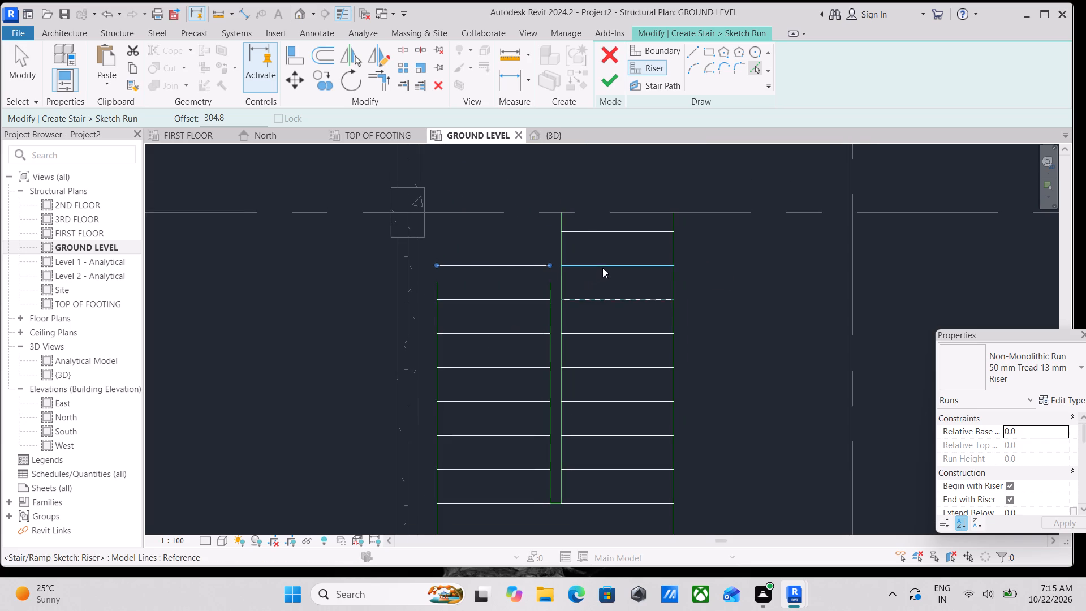
key("Escape")
scroll(580, 253, "up", 3)
key("Escape")
key("Escape")
Shorten the right flight's inner and outer boundary lines so both end at its topmost riser.
scroll(571, 228, "up", 1)
key("Escape")
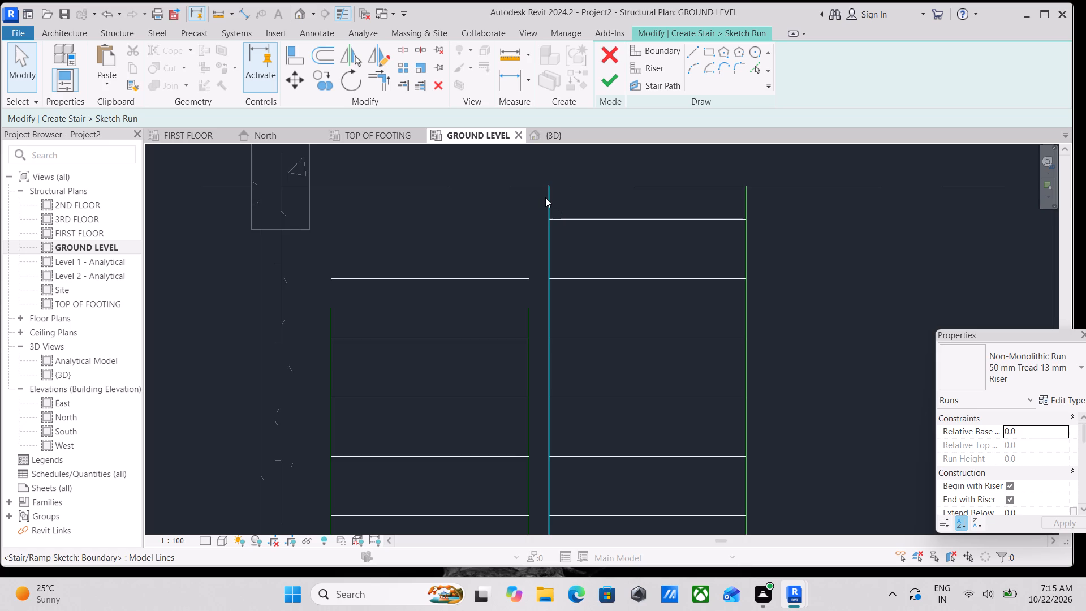
key("Escape")
scroll(545, 197, "up", 3)
key("Escape")
left_click(551, 197)
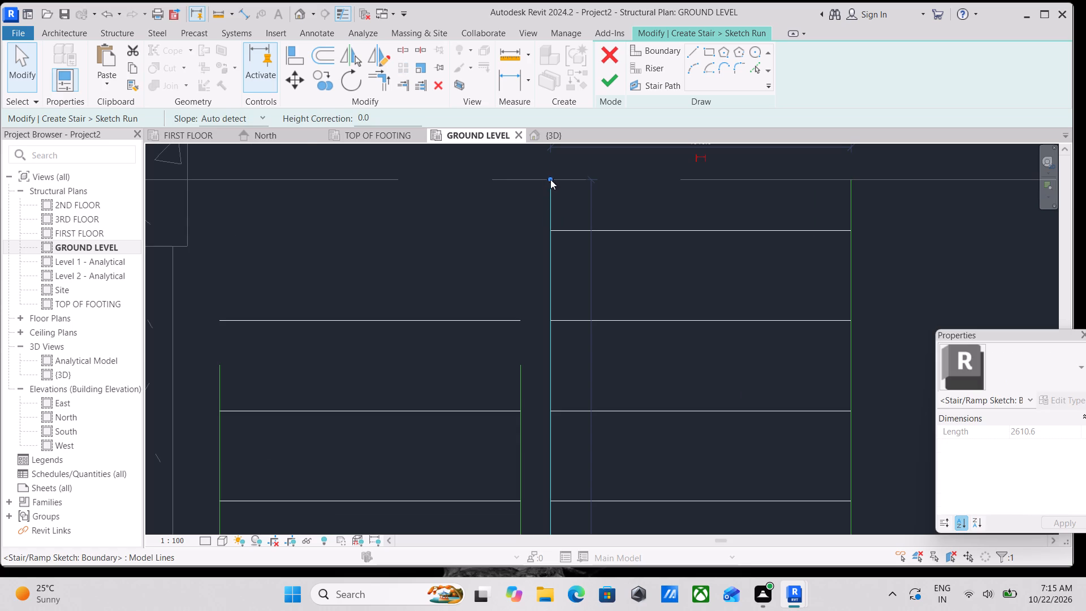
left_click_drag(549, 177, 552, 225)
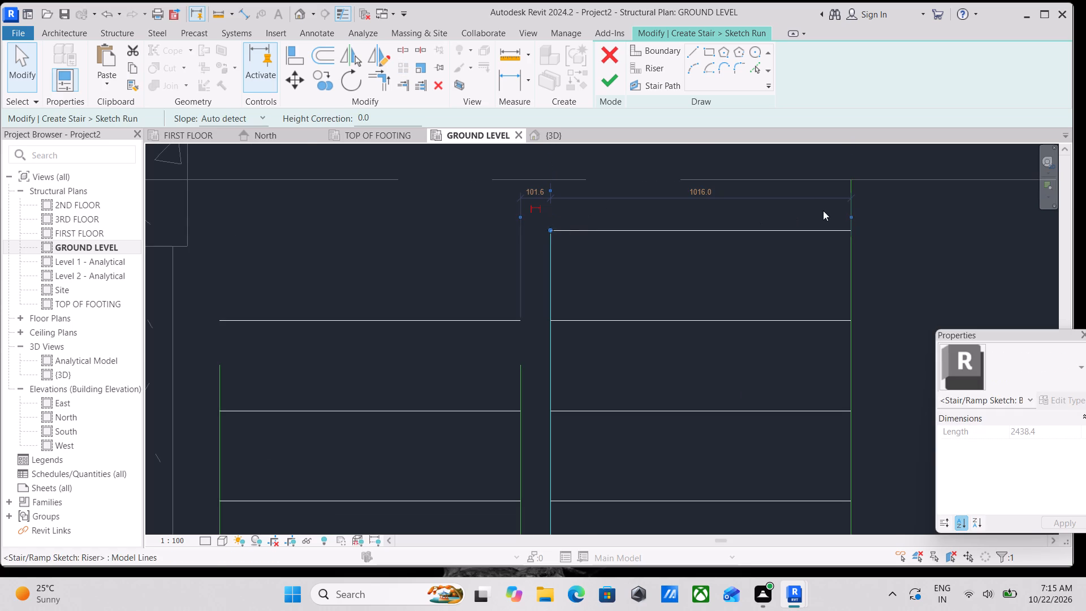
left_click(853, 201)
left_click_drag(853, 179, 851, 227)
Extend the left flight's outer and inner boundary lines up to the ends of its topmost riser.
scroll(434, 279, "down", 1)
middle_click_drag(434, 279, 566, 238)
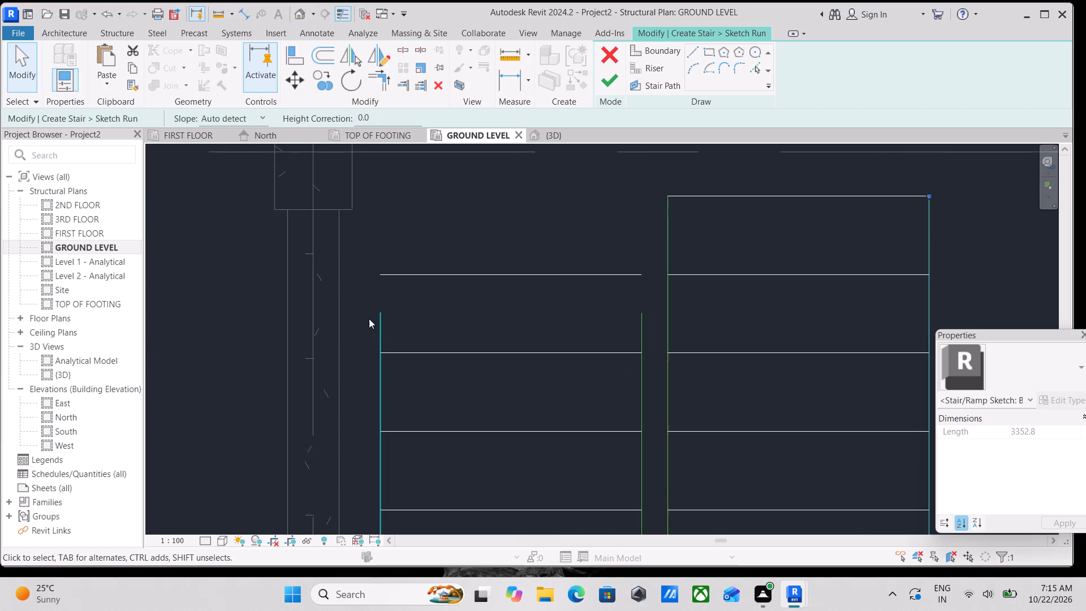
left_click(377, 321)
left_click_drag(379, 312, 384, 288)
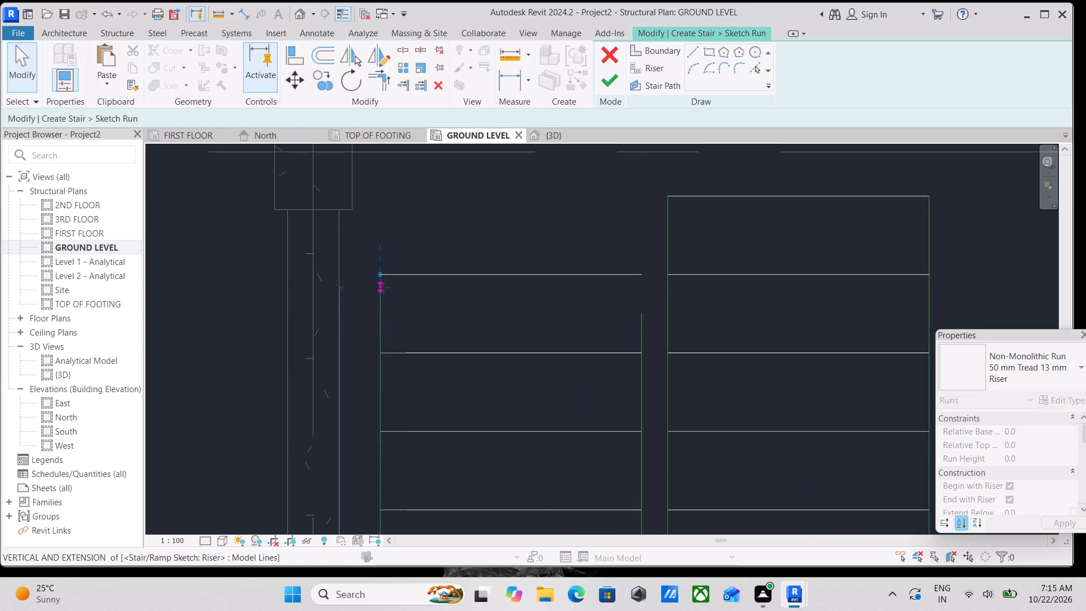
left_click_drag(384, 288, 382, 274)
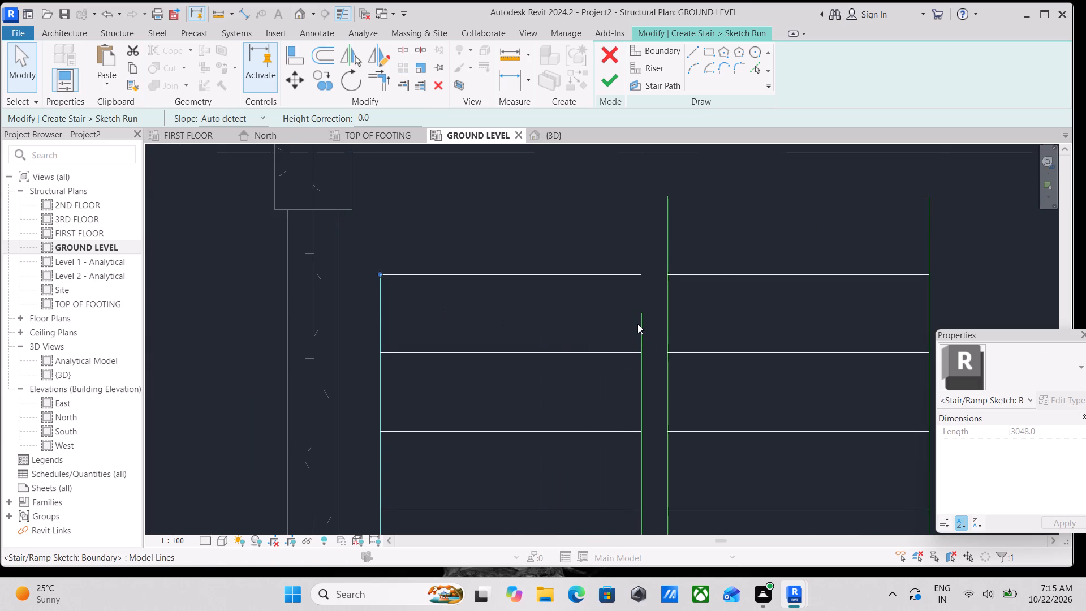
left_click(639, 325)
left_click_drag(642, 313, 641, 277)
Draw the stair path from the right flight's top riser midpoint down 2900 mm, across the landing 1100 mm, and up to the left flight's top riser.
scroll(641, 277, "down", 6)
middle_click_drag(639, 317, 627, 277)
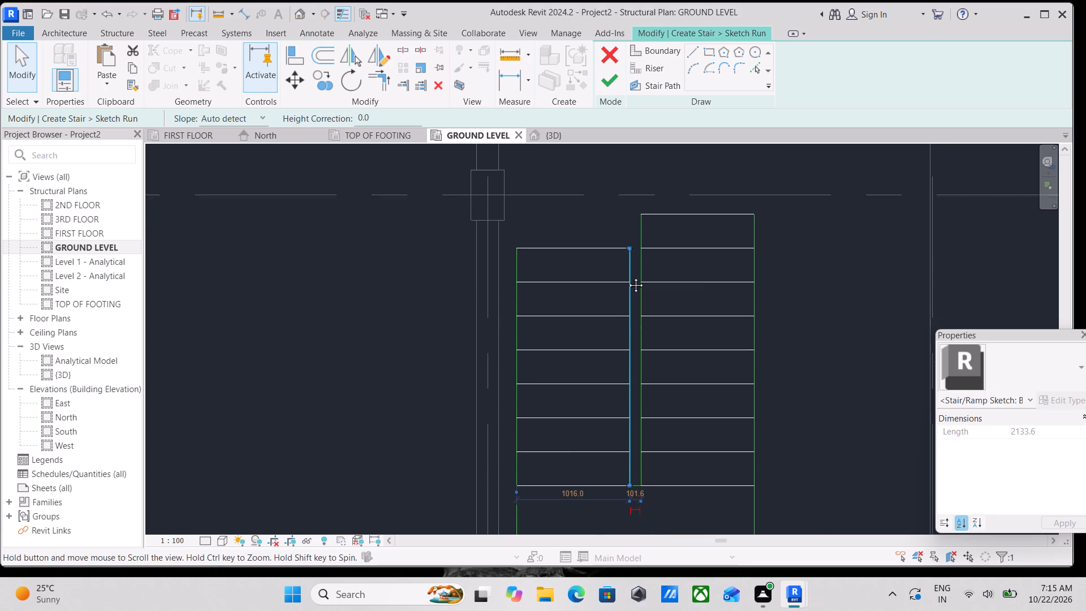
middle_click_drag(627, 277, 627, 276)
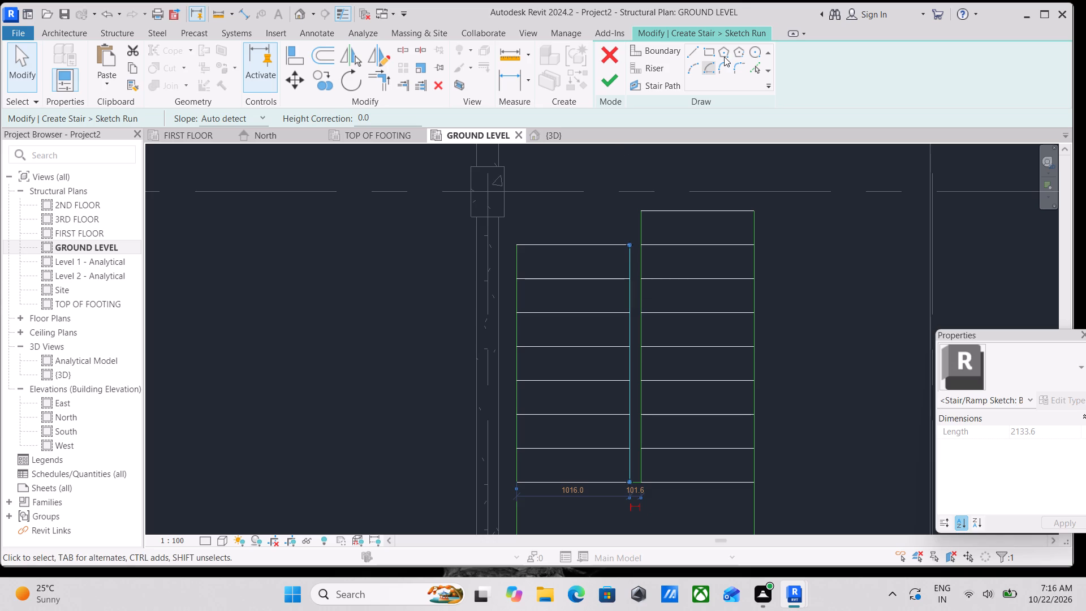
left_click(631, 87)
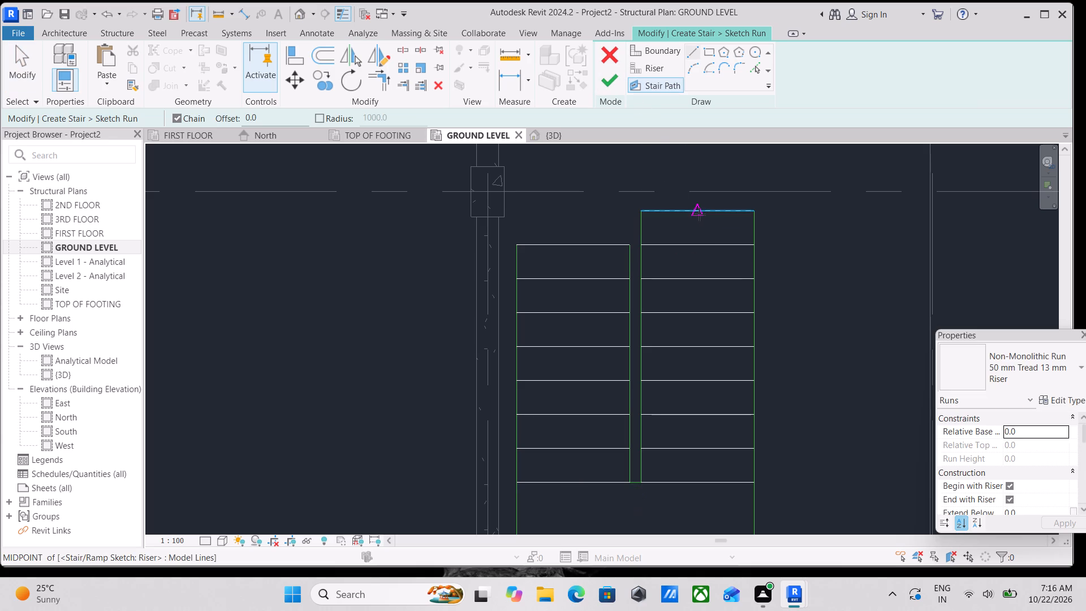
left_click(699, 214)
middle_click_drag(675, 484, 715, 338)
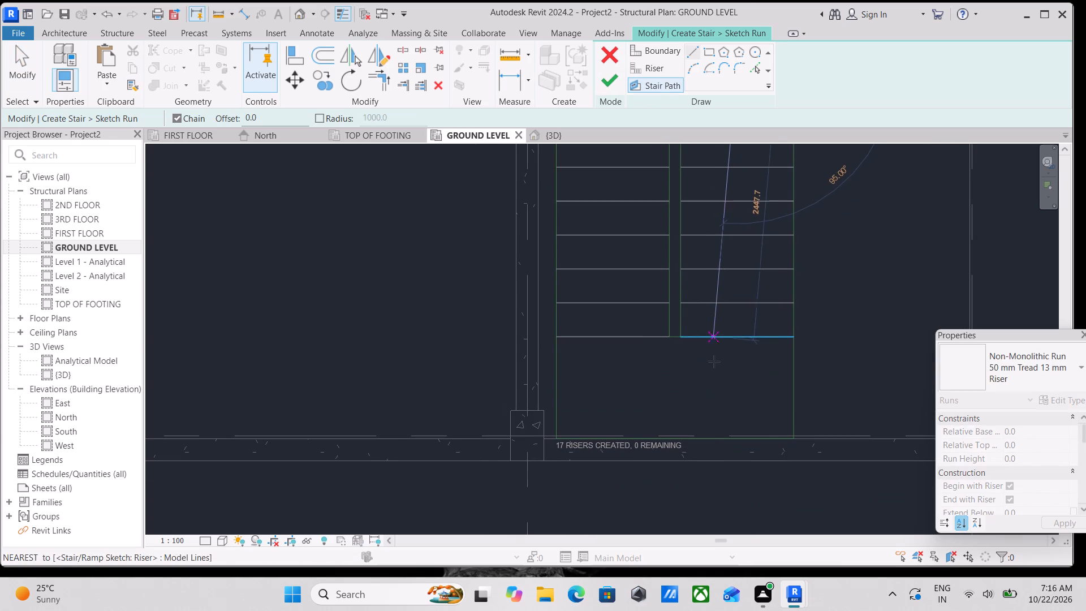
left_click(739, 393)
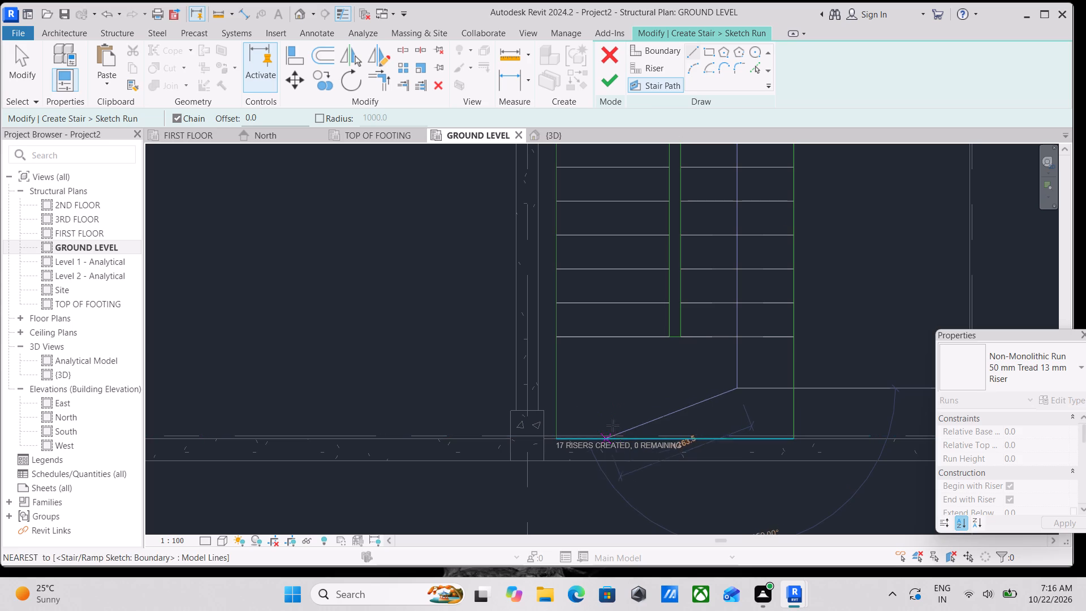
left_click(613, 392)
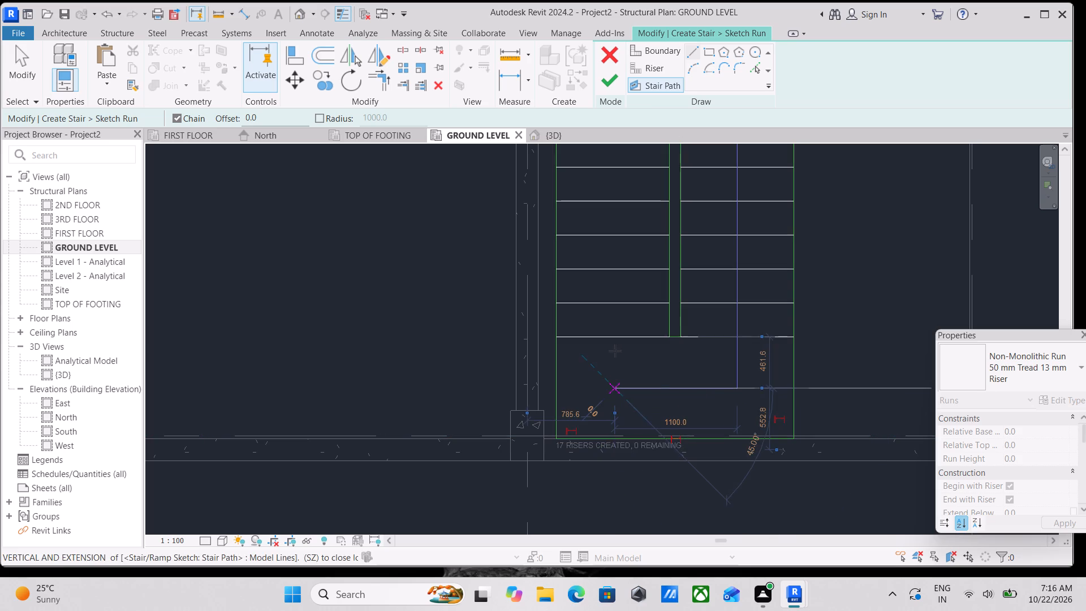
middle_click_drag(615, 351, 618, 425)
scroll(608, 289, "down", 1)
middle_click_drag(608, 289, 620, 432)
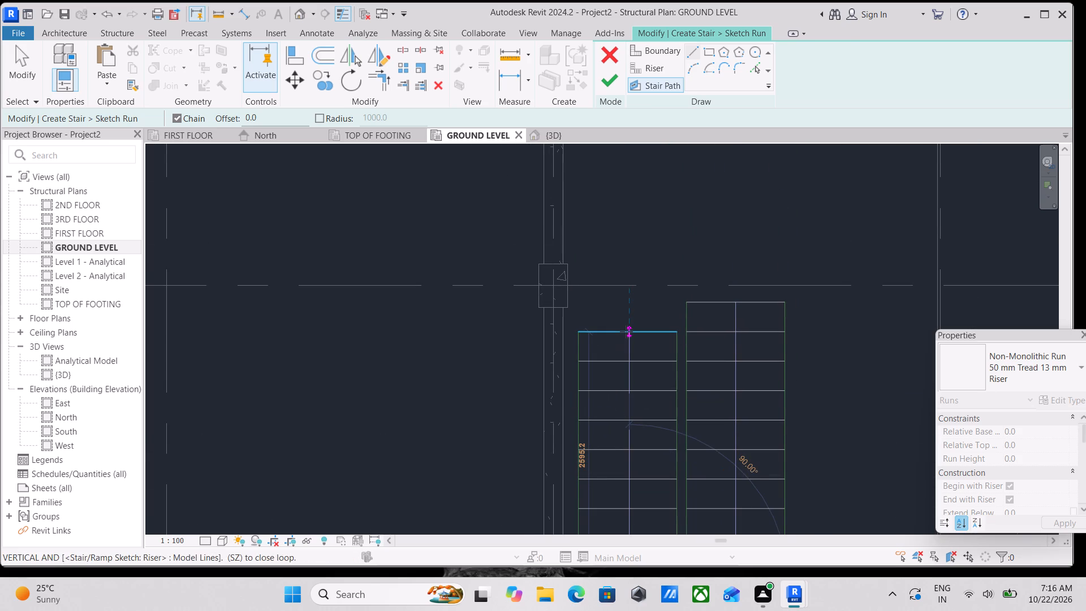
left_click(626, 332)
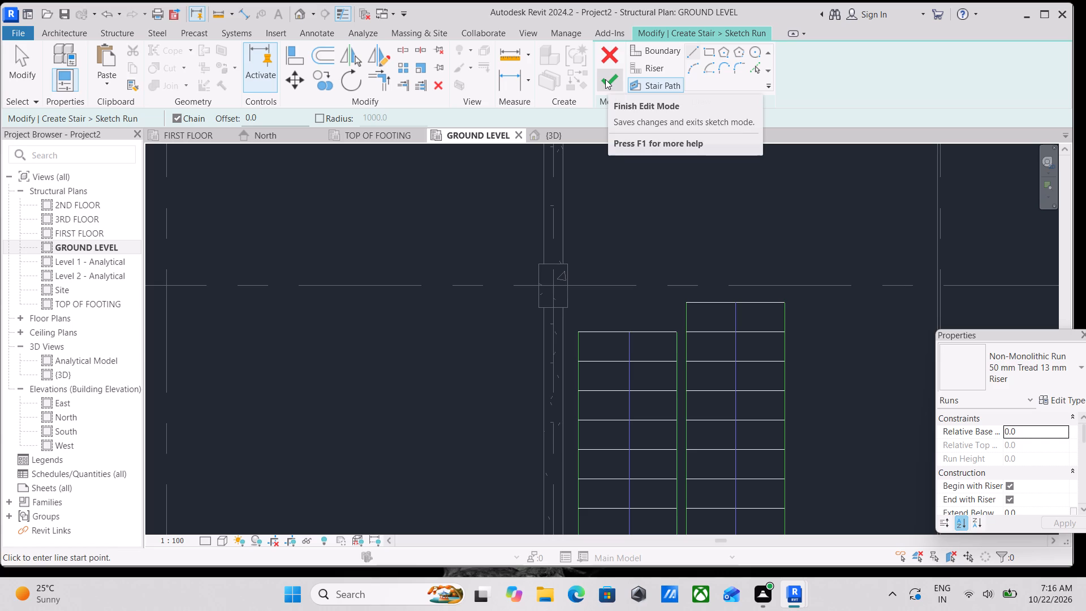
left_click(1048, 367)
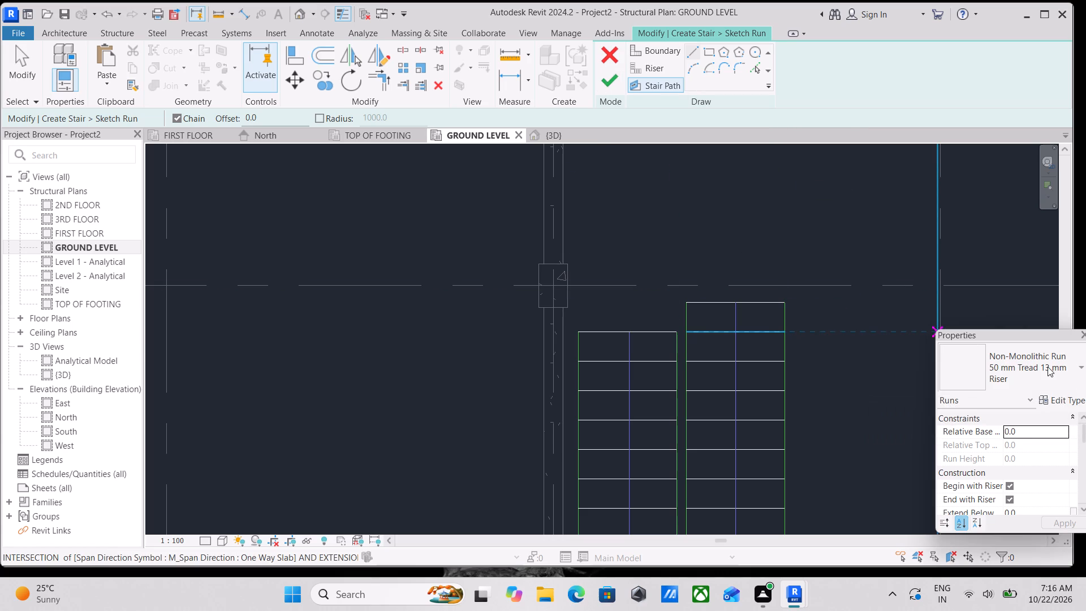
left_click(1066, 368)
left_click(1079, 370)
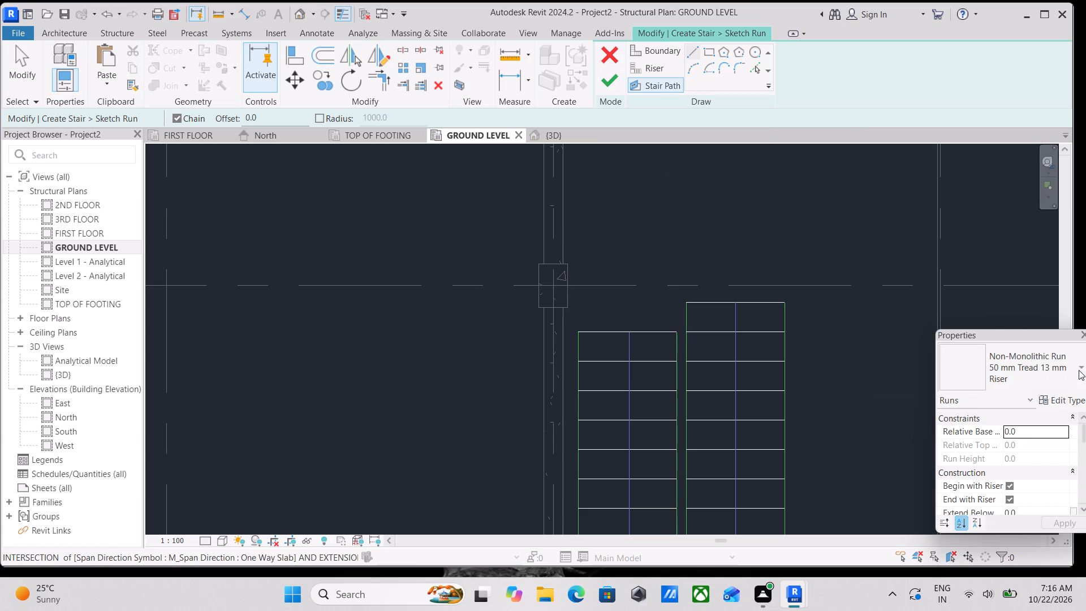
Finish the run sketch to generate the U-shaped stair run.
left_click(621, 85)
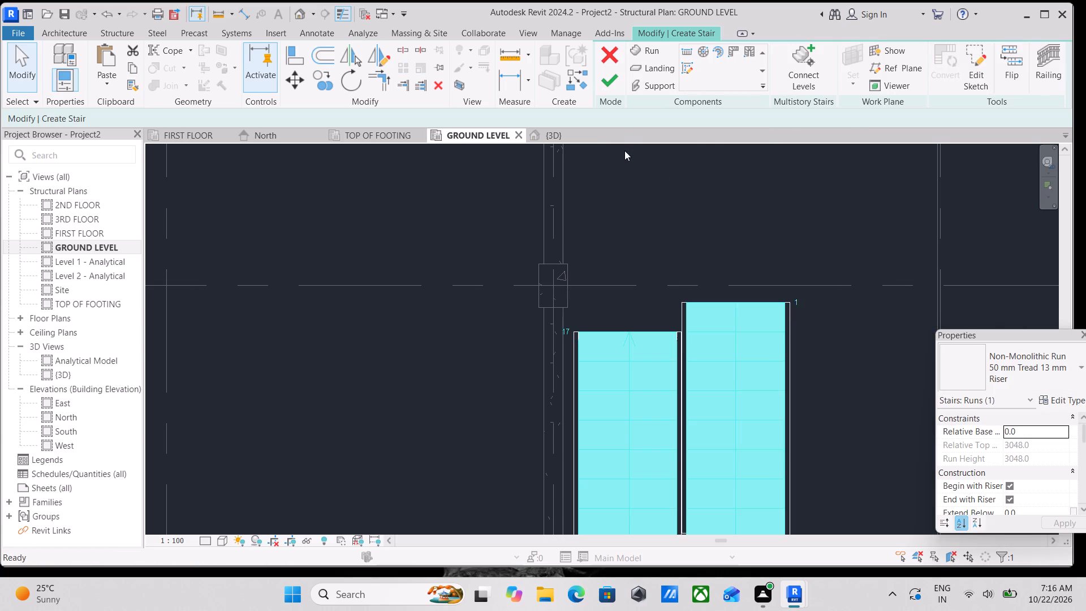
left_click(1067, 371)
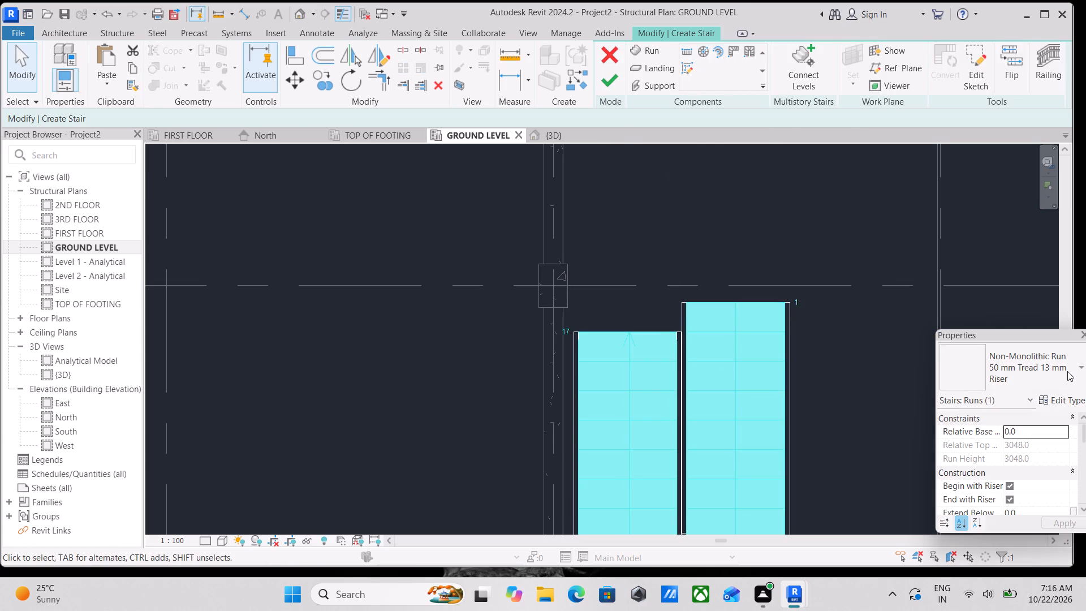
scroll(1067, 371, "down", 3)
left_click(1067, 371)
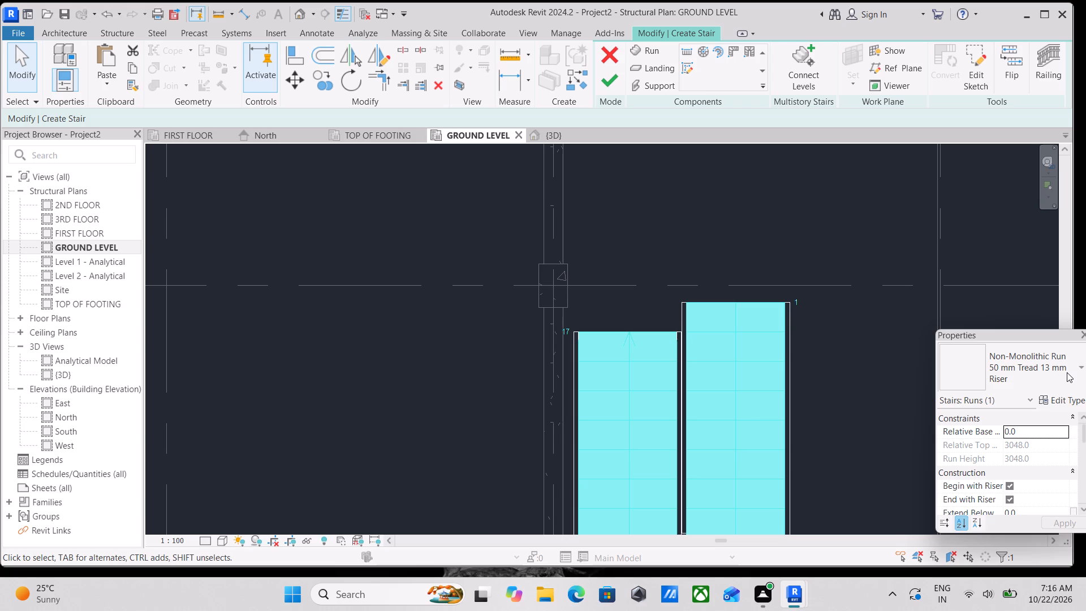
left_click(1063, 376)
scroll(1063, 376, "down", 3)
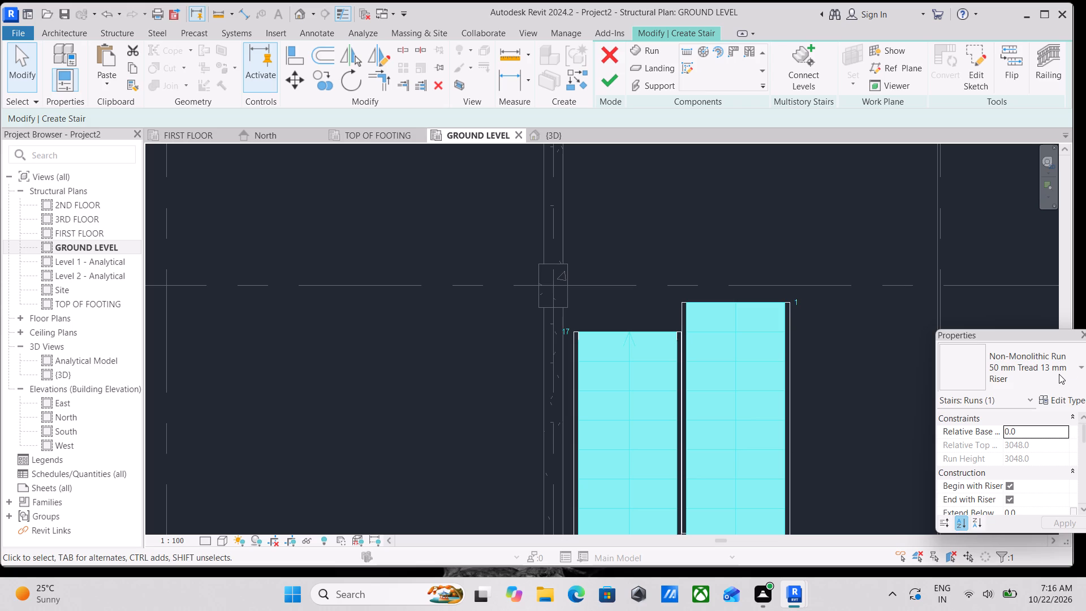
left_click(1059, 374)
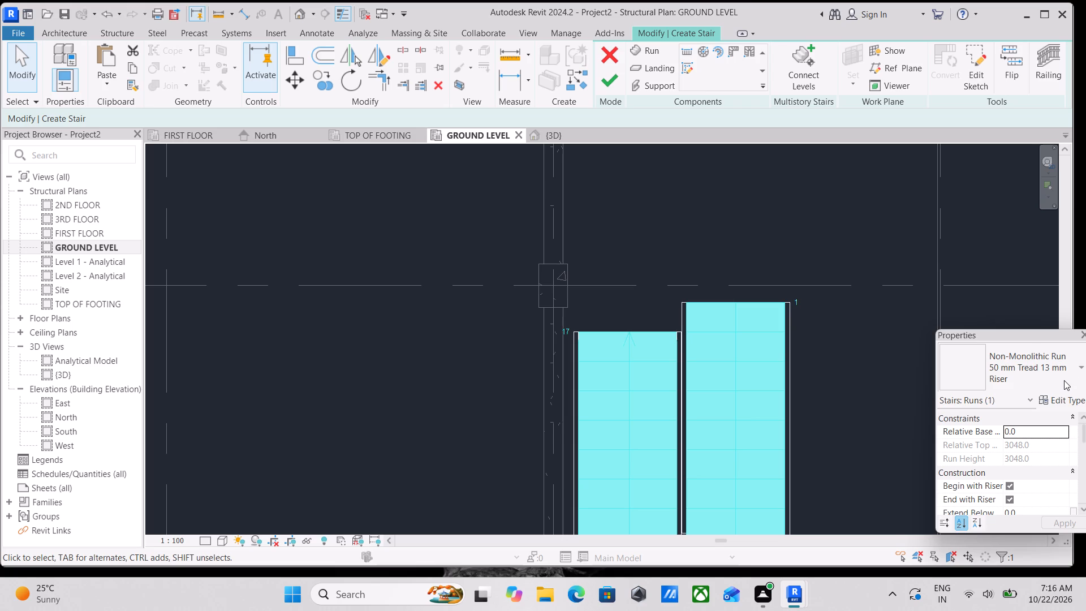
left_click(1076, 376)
Finish the stair edit to generate the stair with its railings, and dismiss the save reminder without saving.
left_click(602, 80)
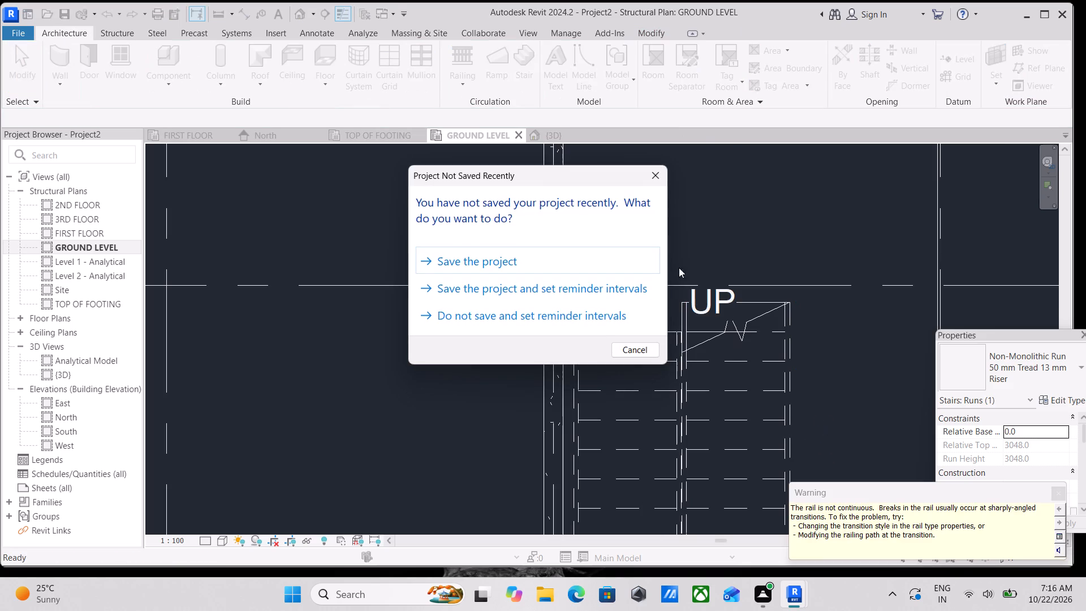
left_click(659, 166)
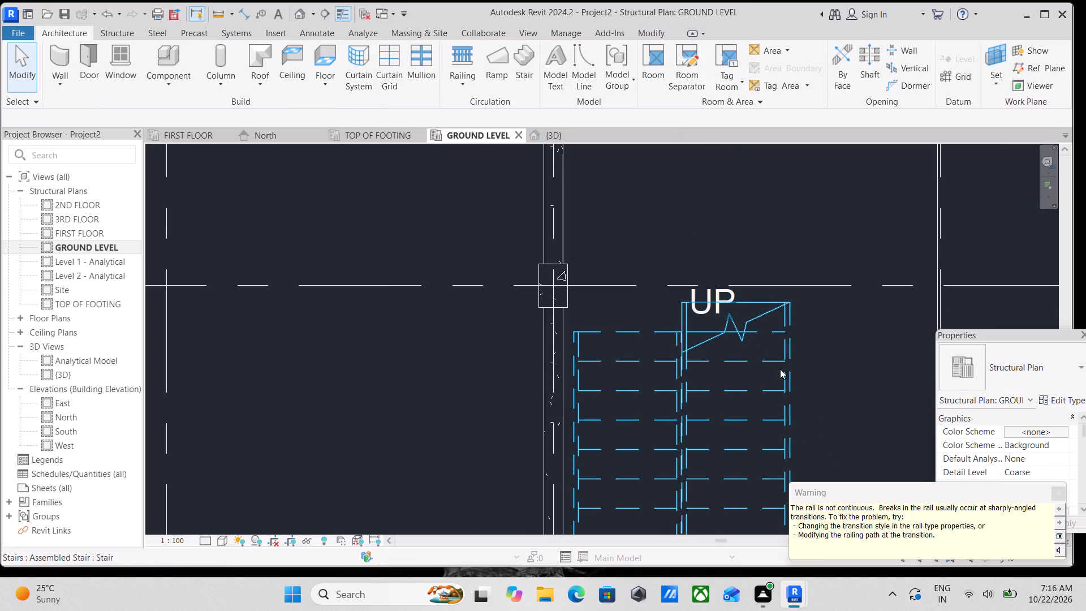
Change the finished stair's type to Cast-In-Place Stair Monolithic Stair.
left_click(780, 369)
left_click(1066, 381)
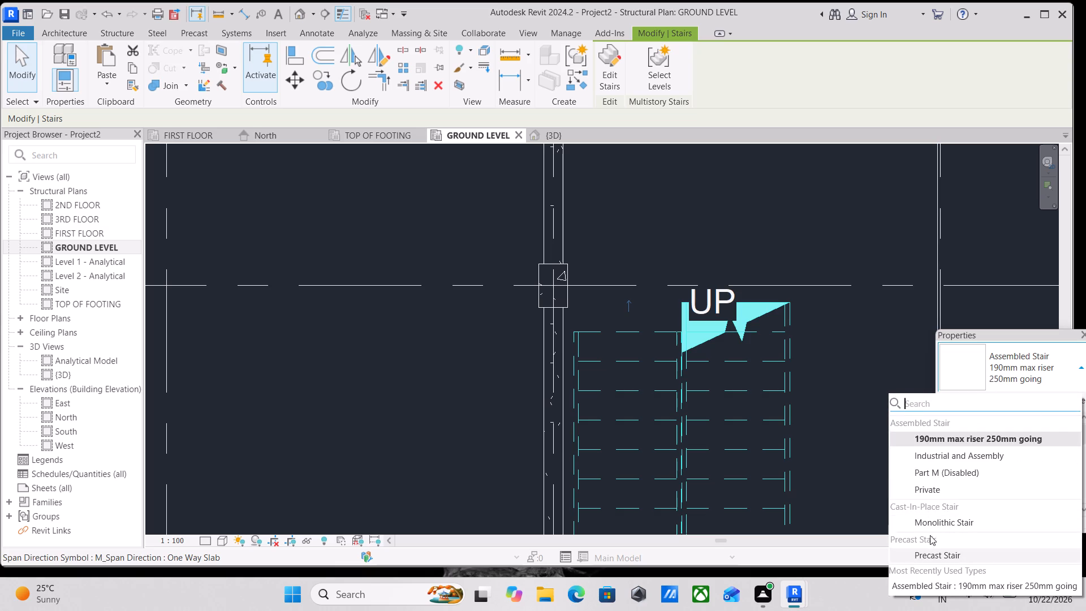
left_click(929, 525)
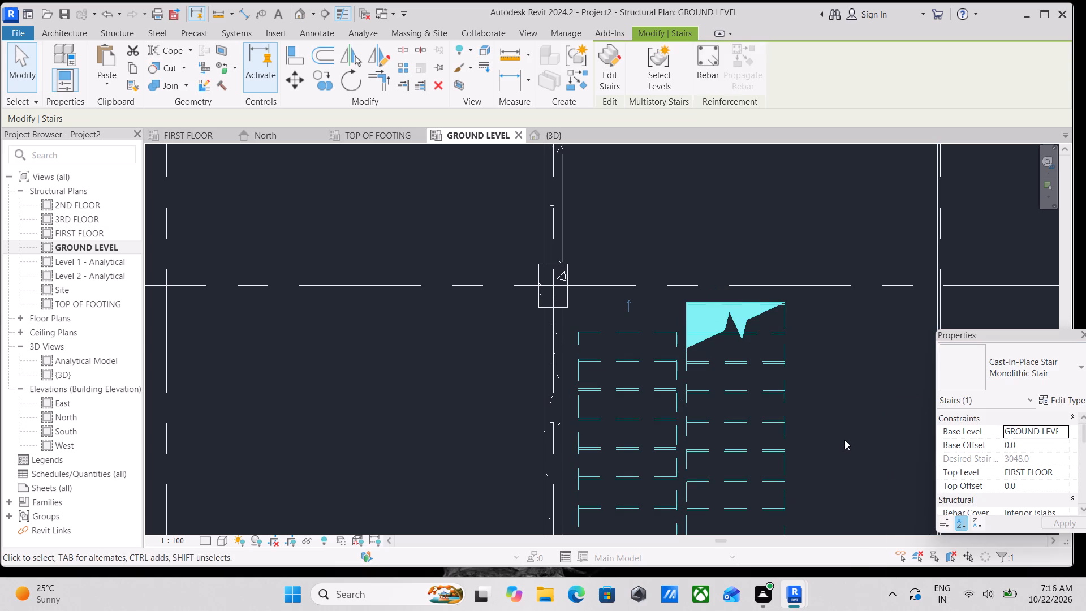
Turn on the visibility of all model categories in the GROUND LEVEL structural plan.
scroll(844, 439, "down", 2)
middle_click_drag(844, 439, 834, 385)
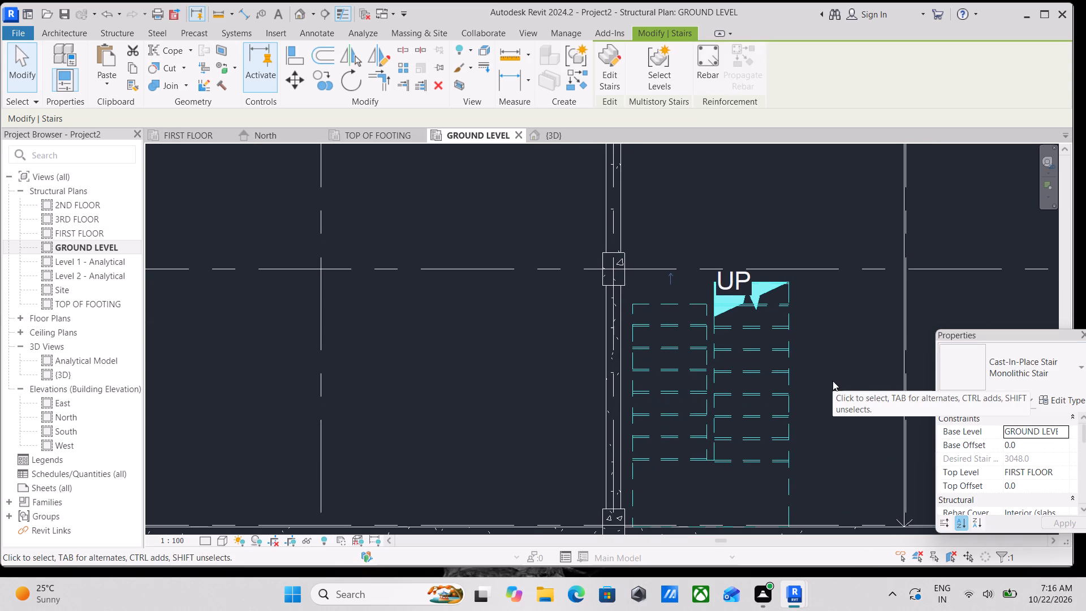
type("VV")
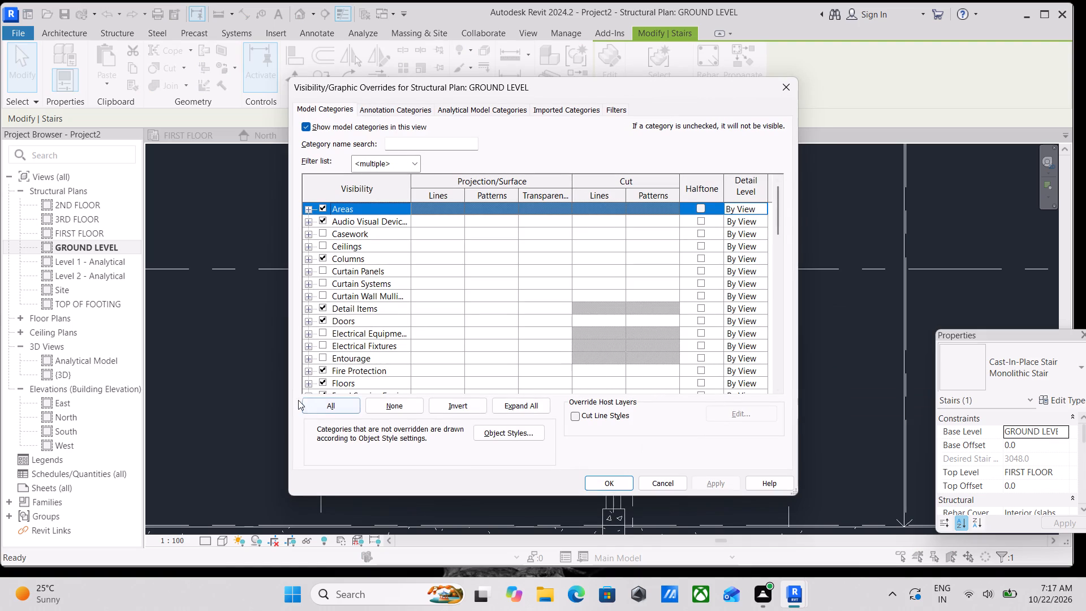
left_click(341, 406)
left_click(320, 333)
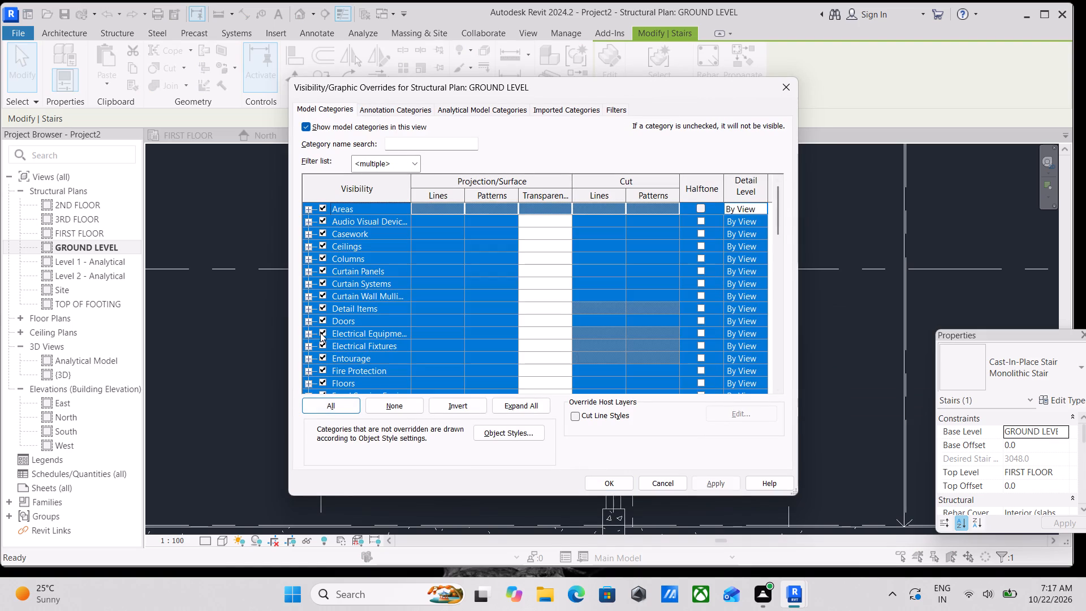
left_click(710, 481)
left_click(606, 483)
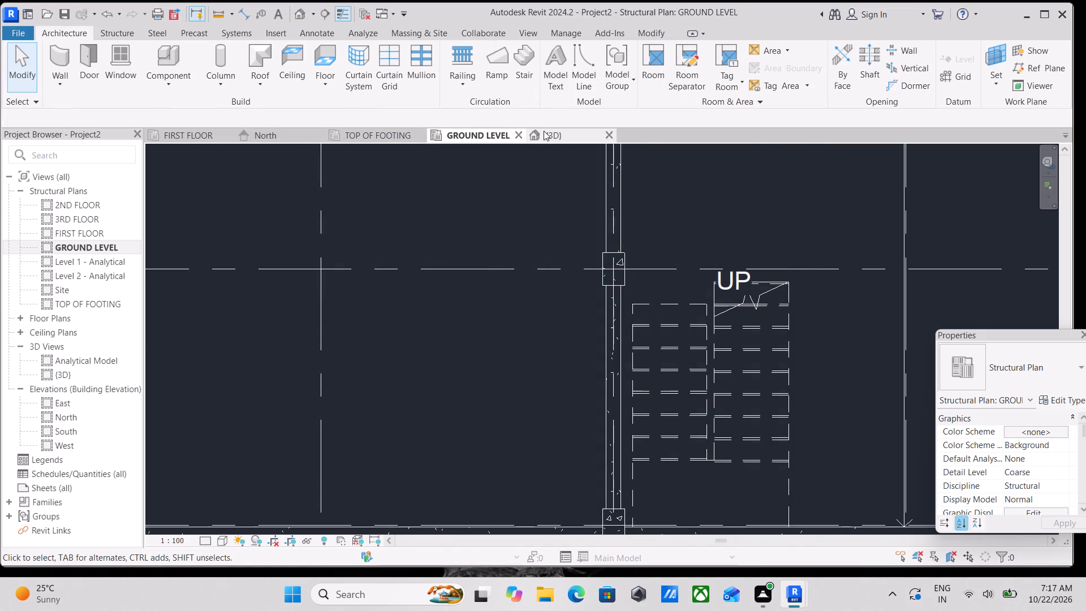
Turn on the visibility of all model categories in the {3D} view.
left_click(544, 130)
scroll(673, 486, "up", 2)
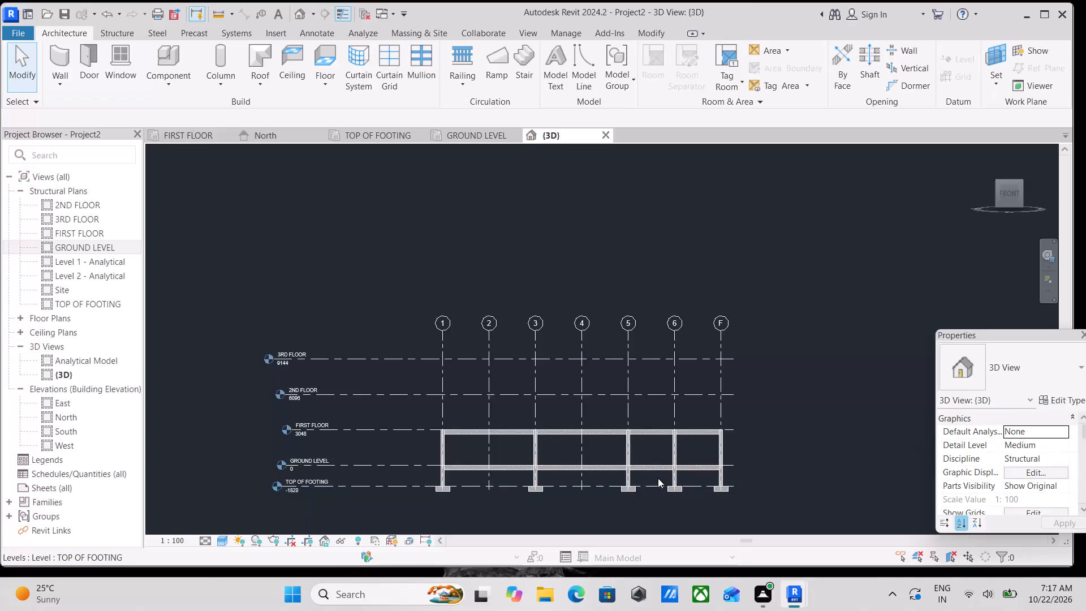
middle_click_drag(656, 472, 534, 531, "shift")
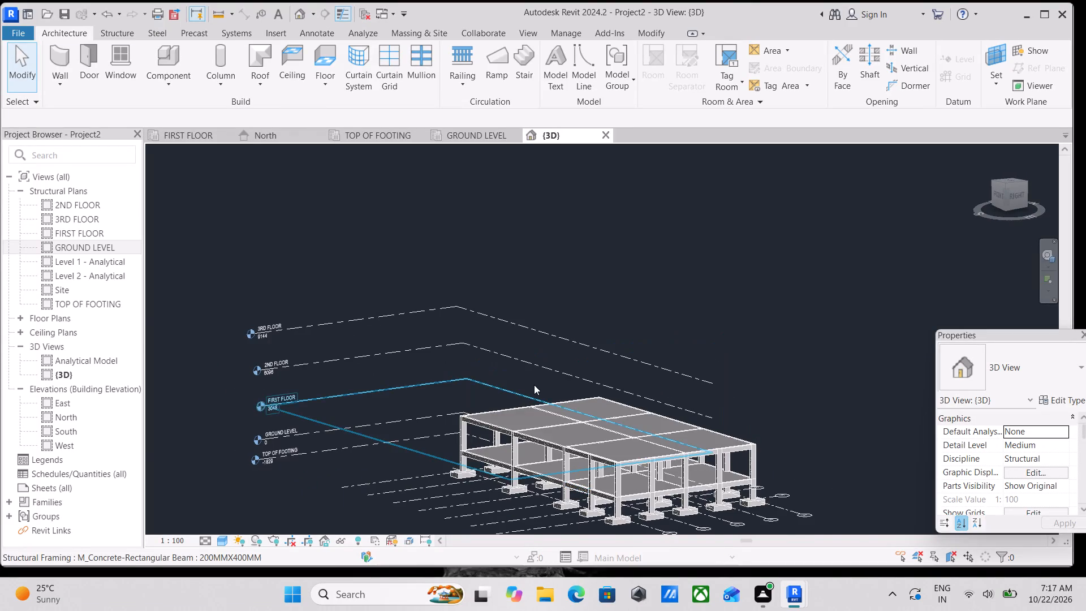
scroll(534, 384, "up", 2)
left_click(464, 135)
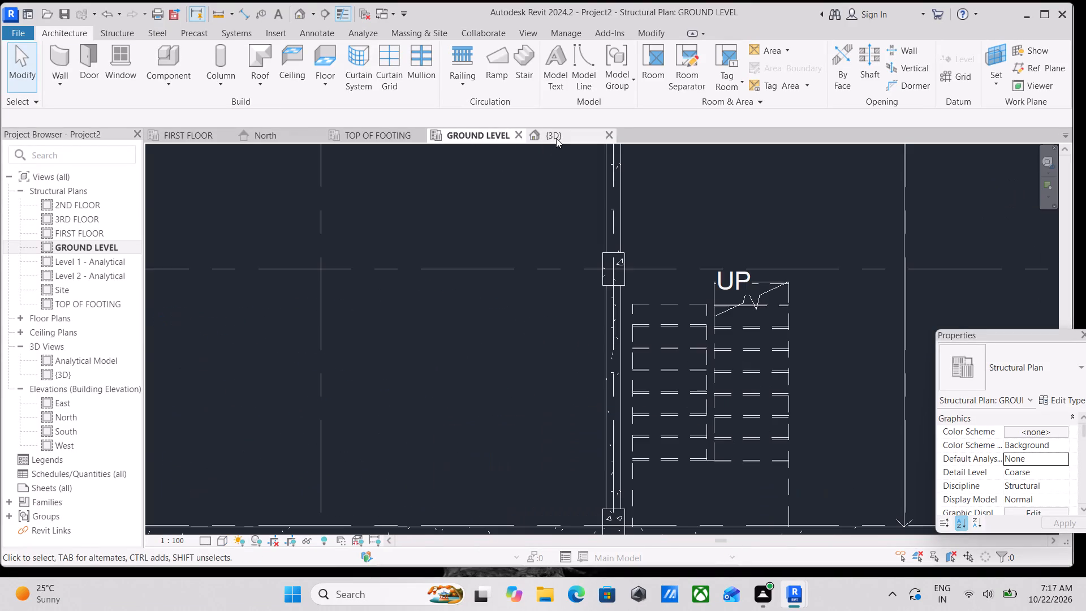
left_click(556, 136)
scroll(588, 320, "down", 2)
middle_click_drag(589, 317, 604, 259)
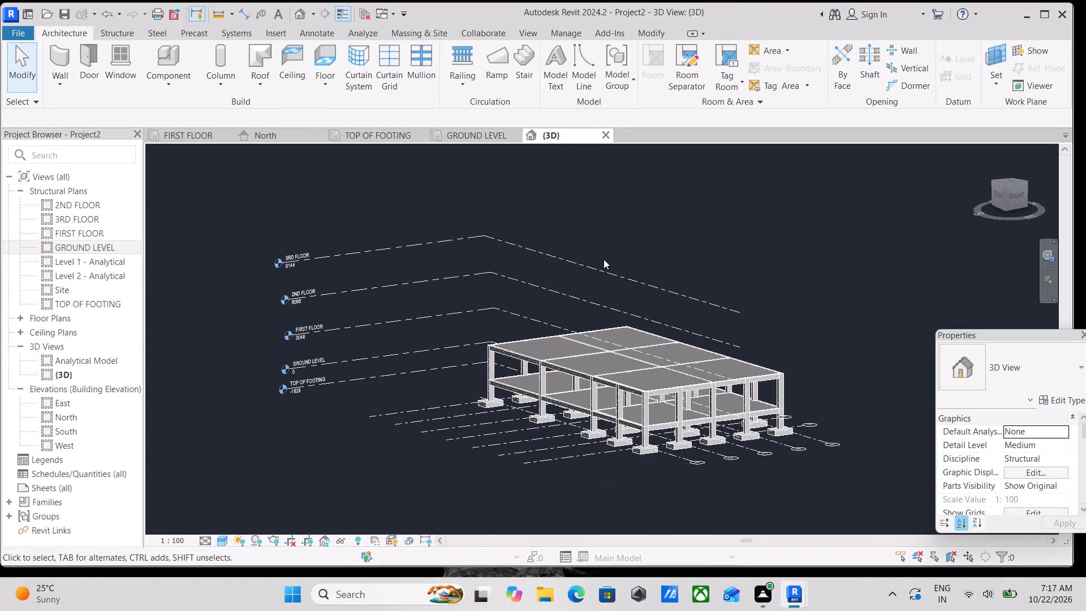
type("VV")
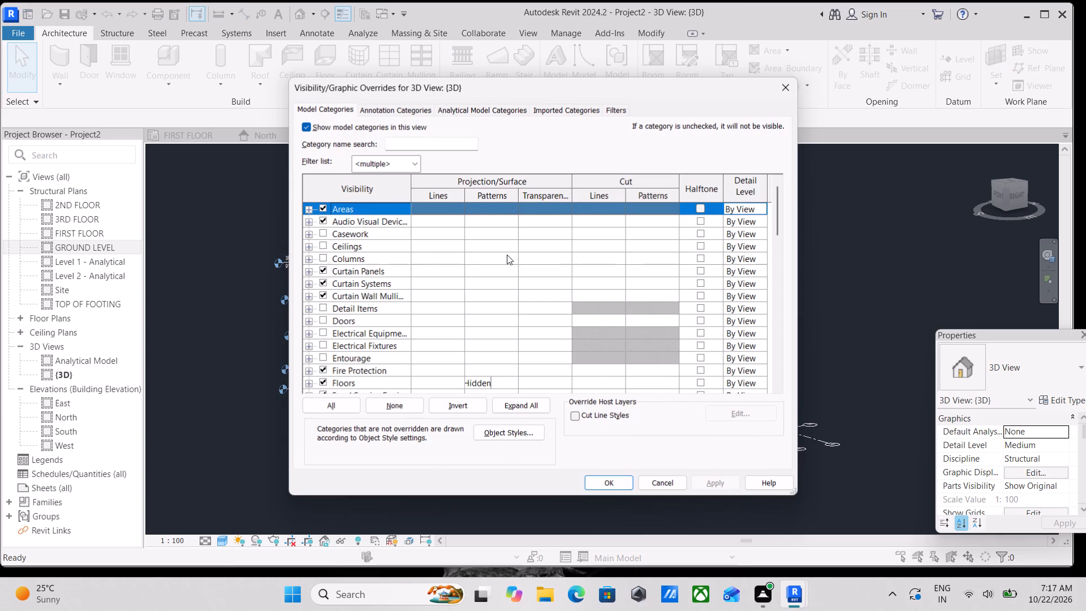
left_click(334, 406)
left_click(321, 319)
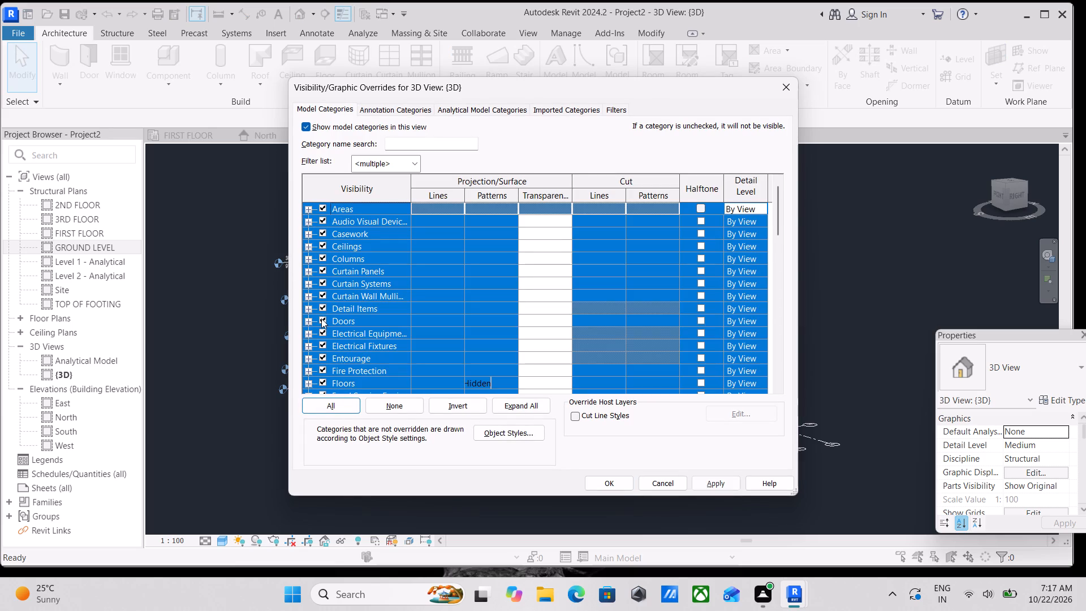
left_click(712, 485)
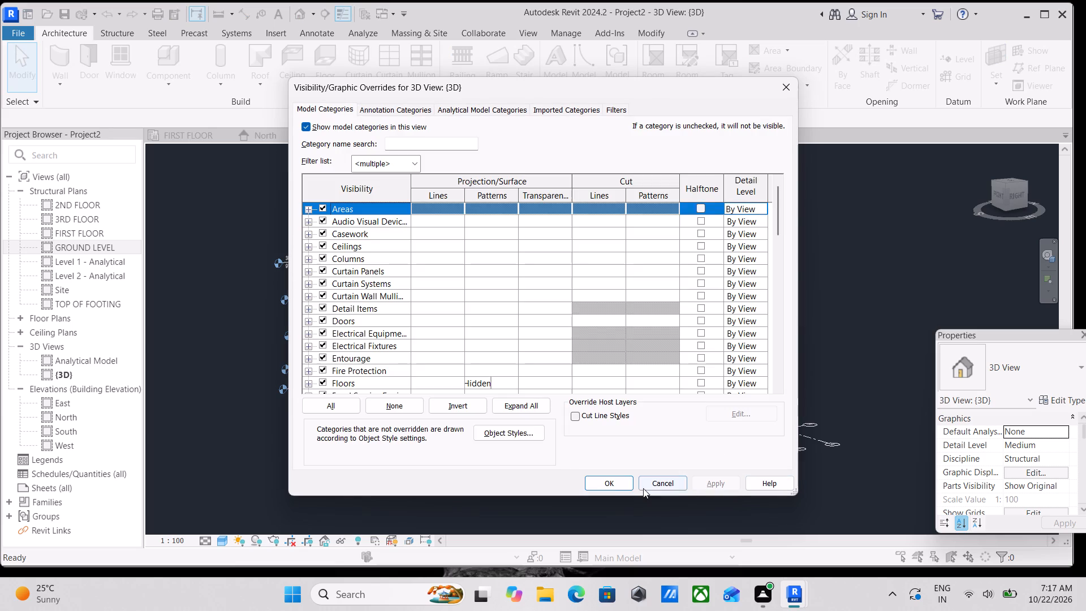
left_click(619, 483)
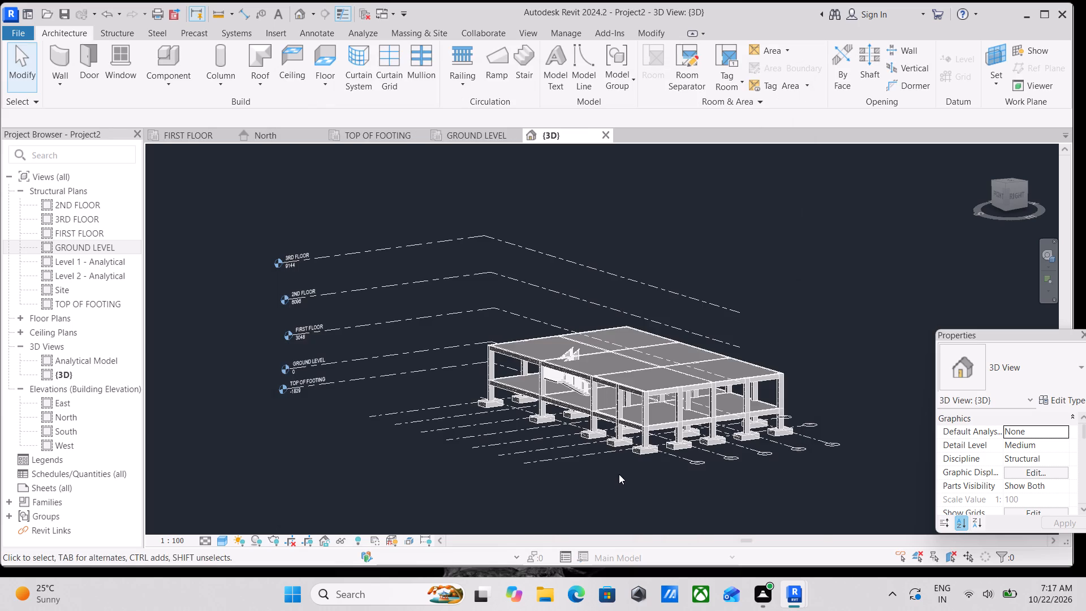
Delete the stair's outer 900mm railing, which runs around the landing and both flights.
scroll(601, 441, "up", 2)
scroll(546, 368, "up", 8)
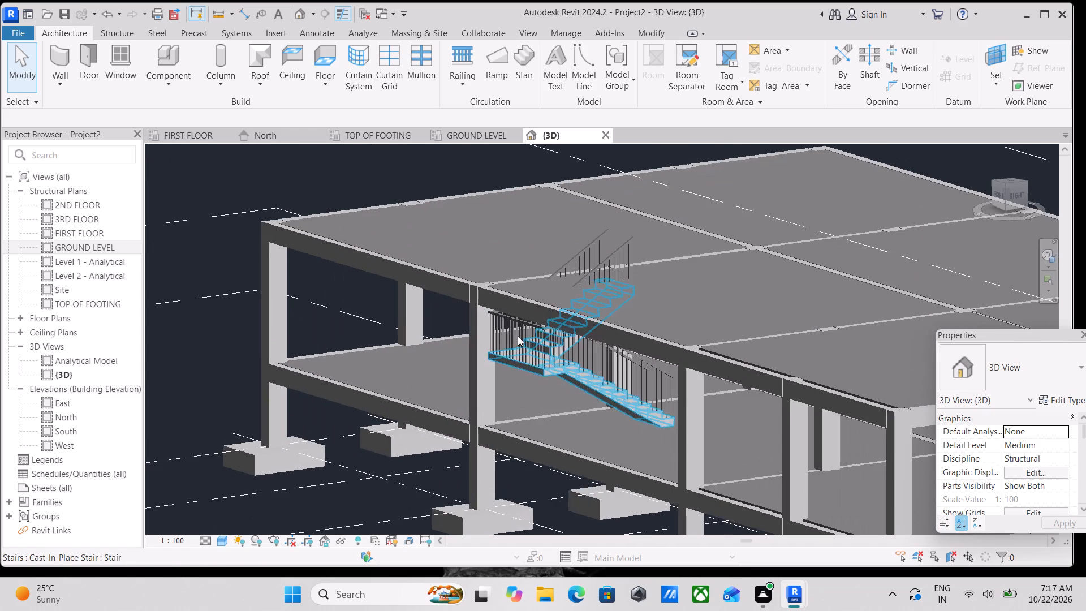
left_click(536, 337)
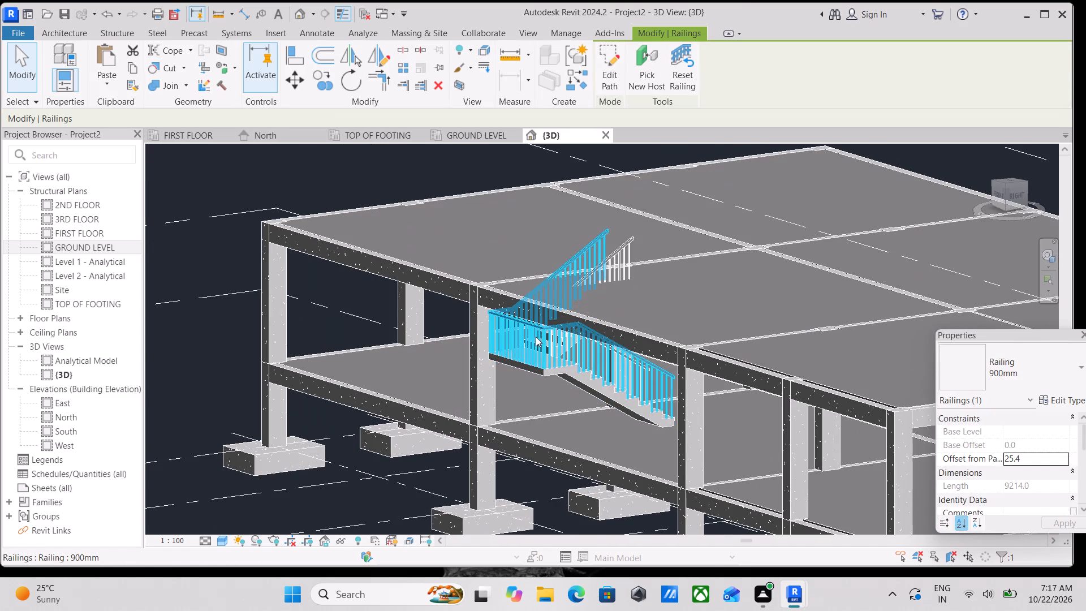
right_click(536, 337)
left_click(585, 359)
Delete the remaining inner 900mm railing between the stair's two flights.
scroll(585, 361, "up", 3)
scroll(483, 440, "up", 4)
middle_click_drag(449, 400, 475, 380)
scroll(484, 363, "down", 4)
scroll(576, 391, "down", 2)
middle_click_drag(576, 391, 574, 396)
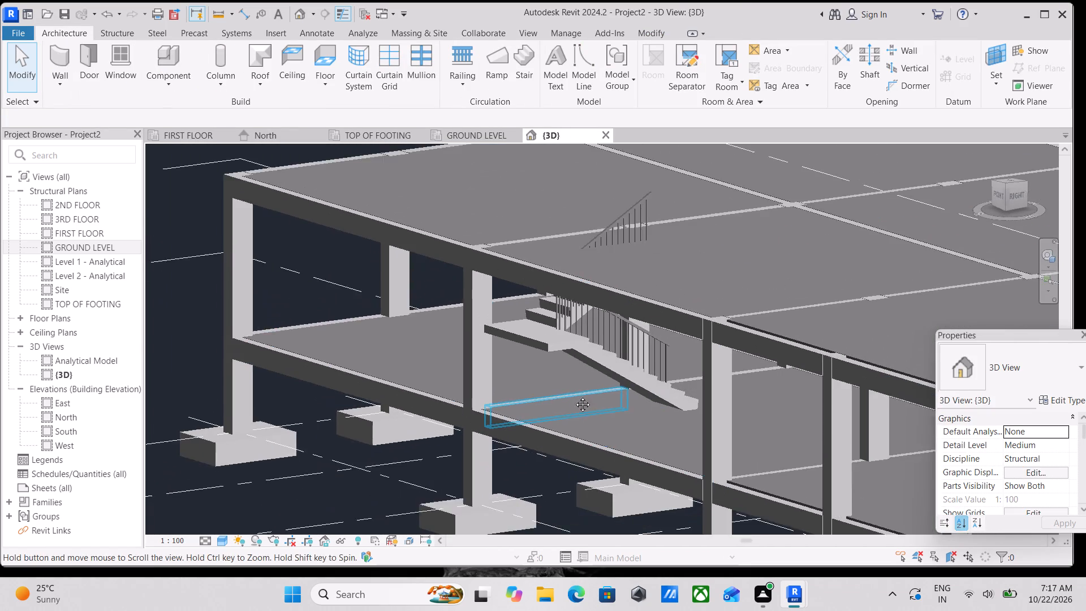
middle_click_drag(574, 396, 557, 443)
scroll(557, 443, "down", 3)
middle_click_drag(557, 443, 567, 434)
left_click(609, 308)
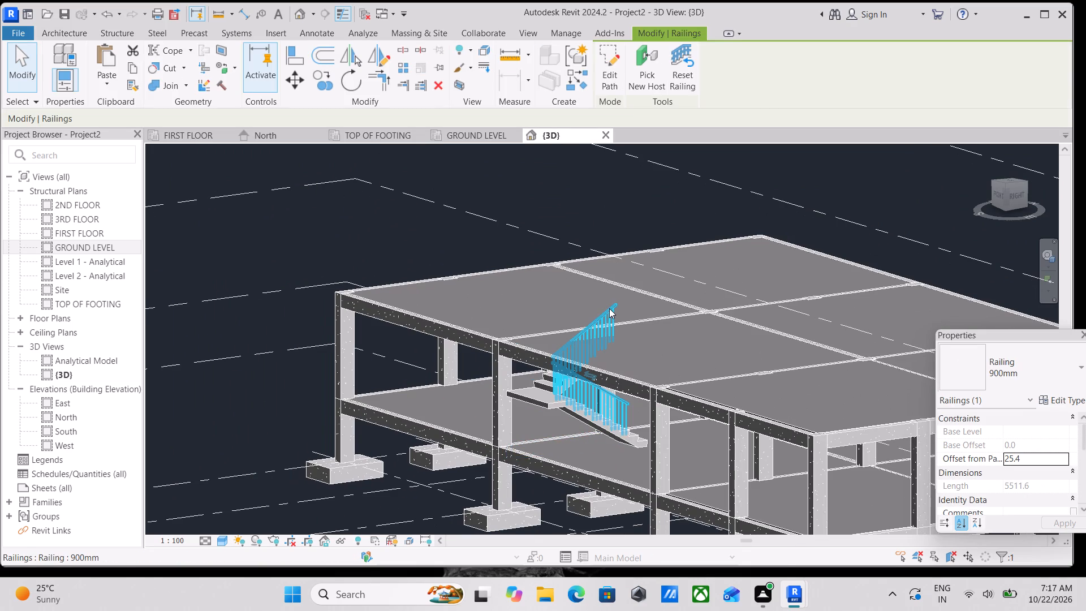
right_click(609, 308)
left_click(644, 356)
Examine the stair, slabs, beams, columns and footings of the frame in 3D, including the slab edge near the corner.
middle_click_drag(640, 362, 689, 356)
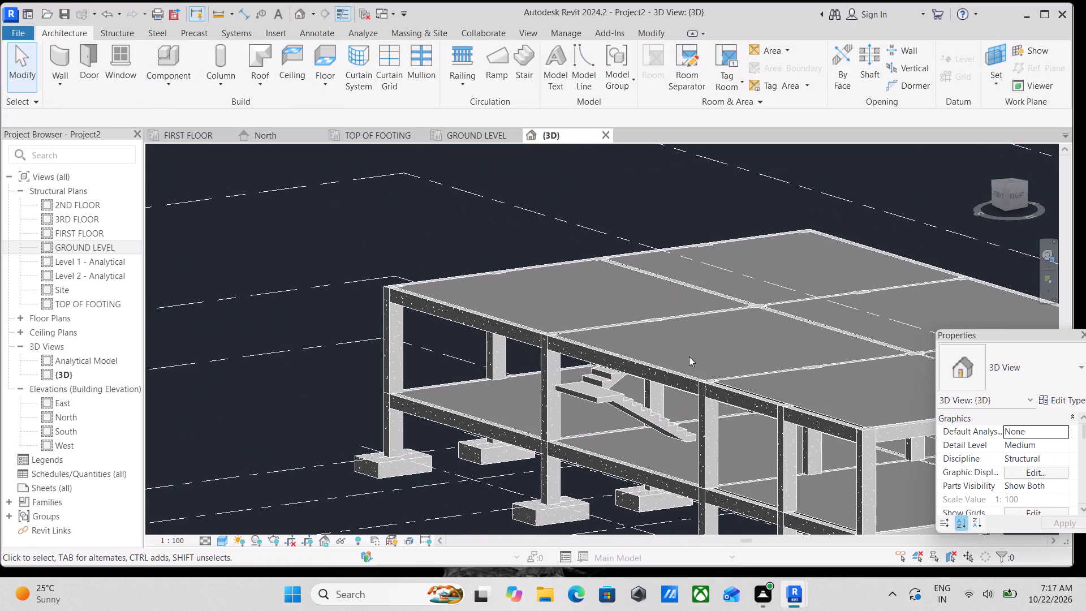
scroll(689, 356, "down", 6)
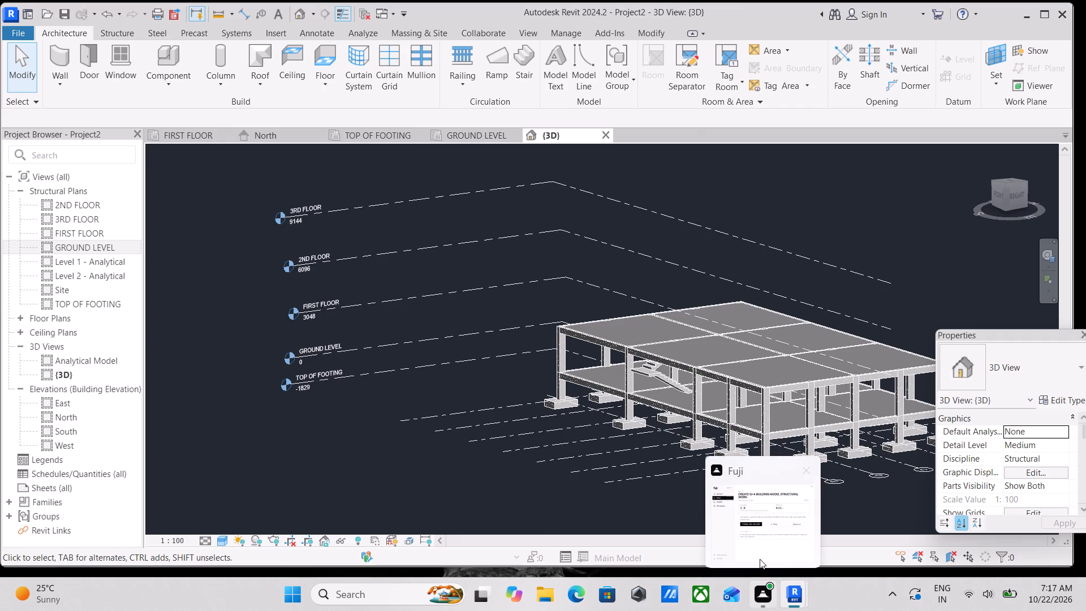
scroll(804, 424, "down", 1)
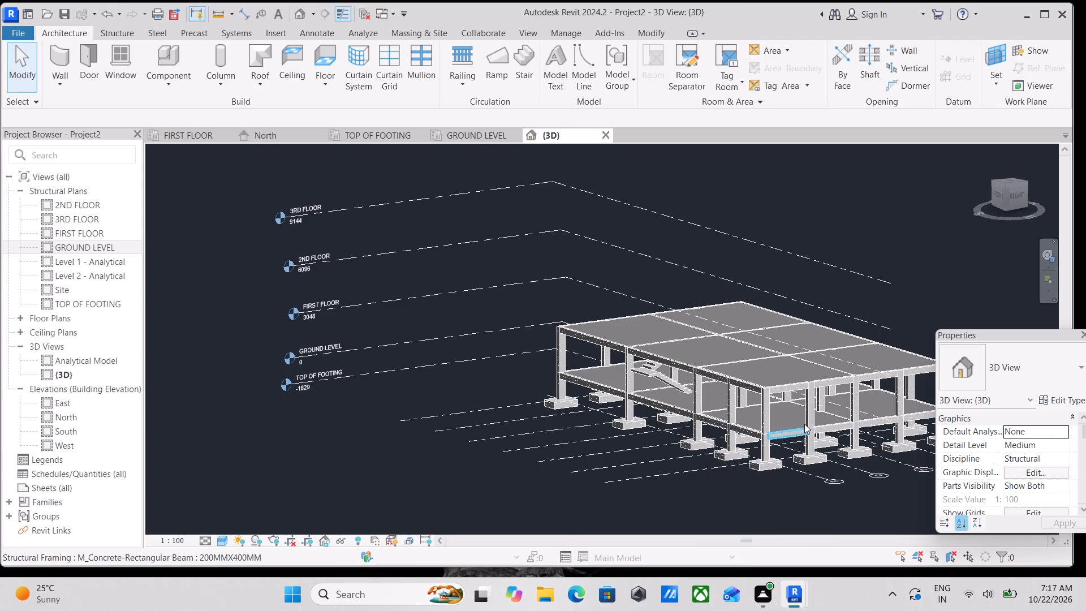
scroll(731, 421, "down", 1)
middle_click_drag(725, 419, 542, 367)
scroll(738, 405, "up", 3)
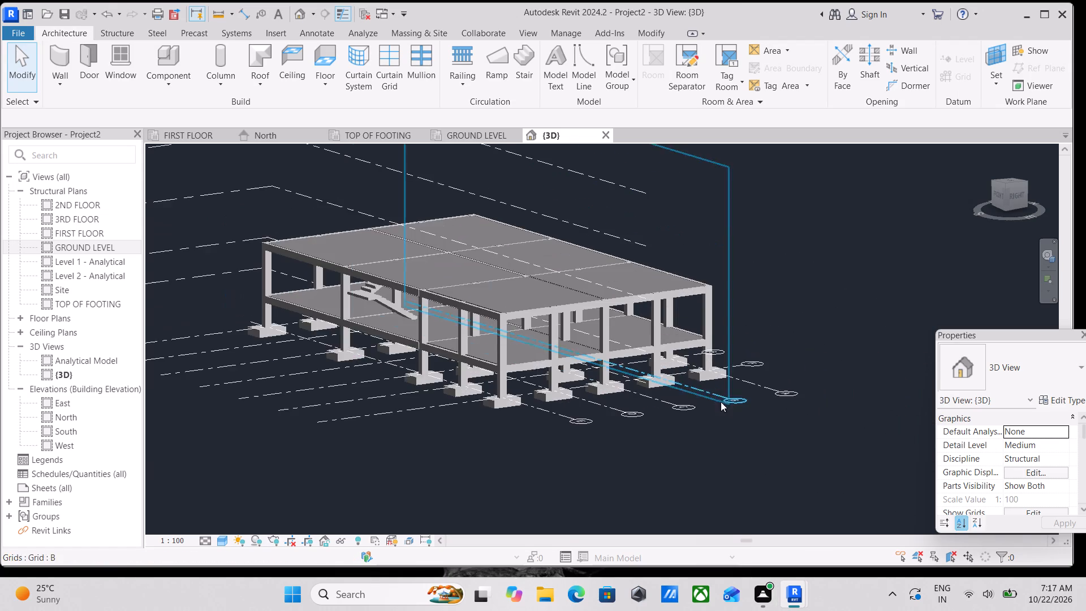
scroll(652, 398, "up", 2)
middle_click_drag(579, 389, 620, 432)
scroll(502, 356, "up", 3)
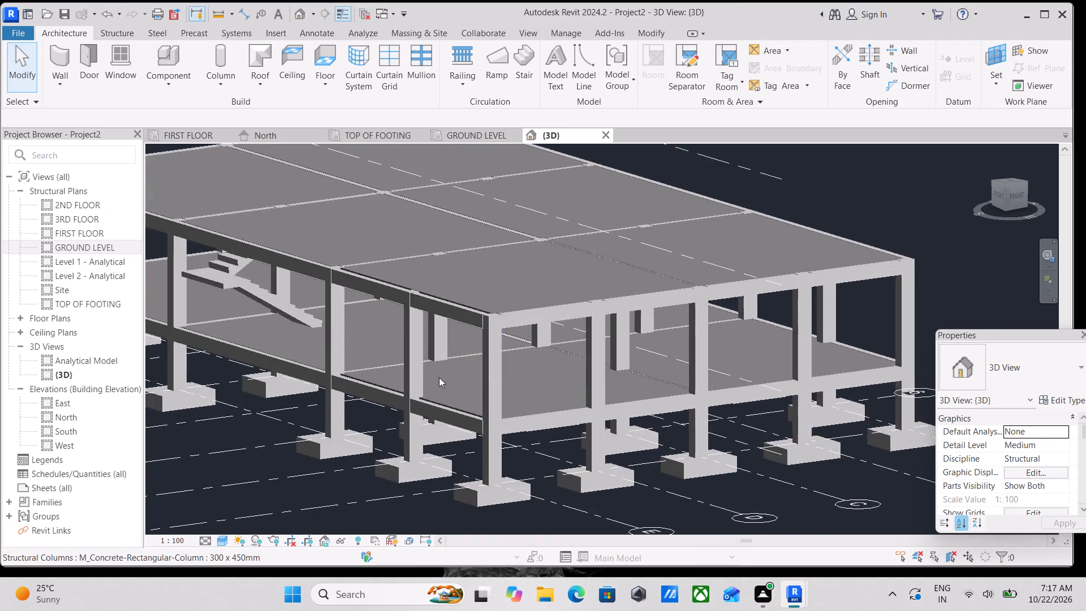
scroll(439, 377, "up", 2)
middle_click_drag(438, 377, 471, 408)
scroll(416, 279, "up", 7)
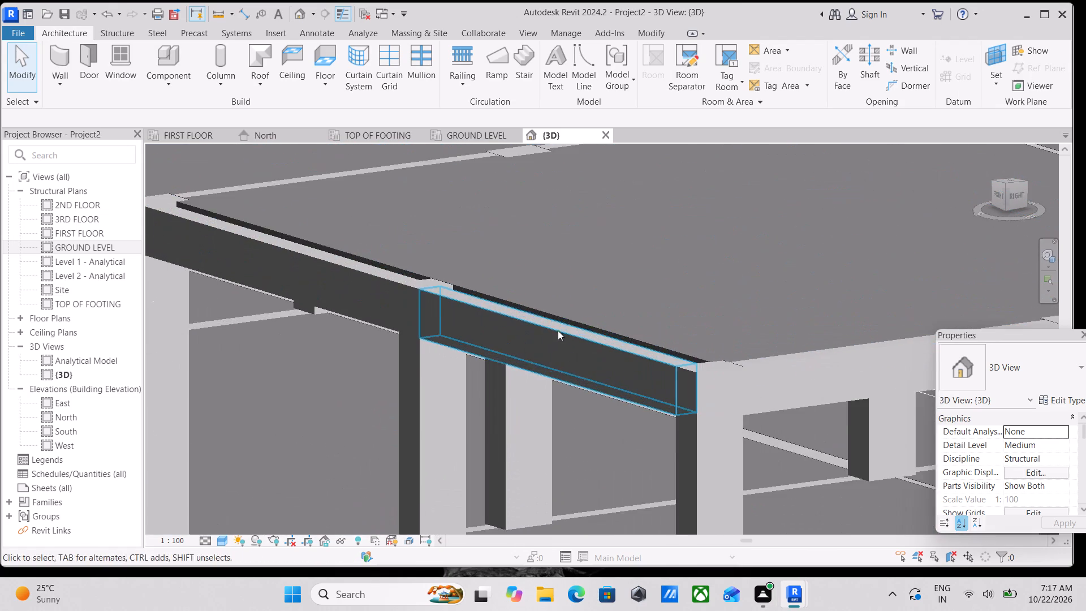
scroll(559, 328, "up", 3)
scroll(559, 325, "down", 6)
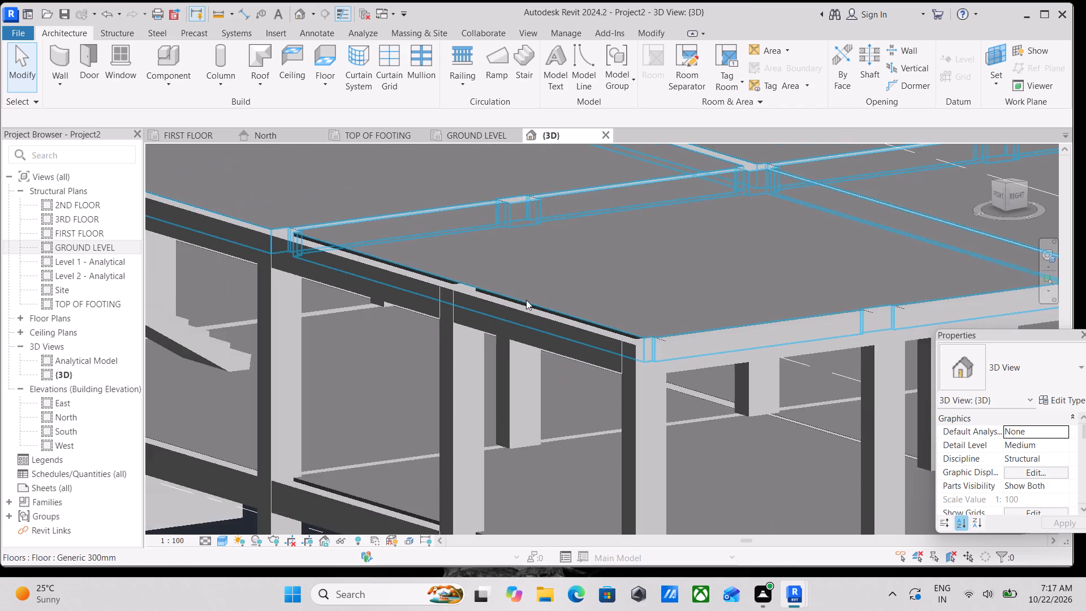
scroll(526, 300, "down", 4)
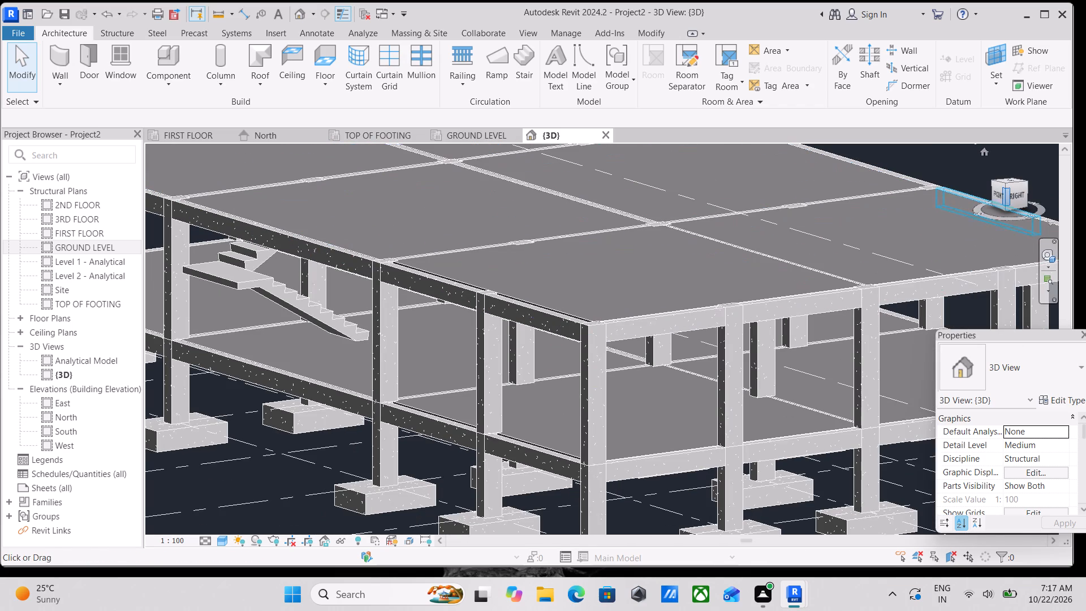
Examine the frame in 3D from the Right side, checking the stair, the first-floor storey and the footings against the levels.
left_click(1015, 194)
scroll(779, 399, "up", 3)
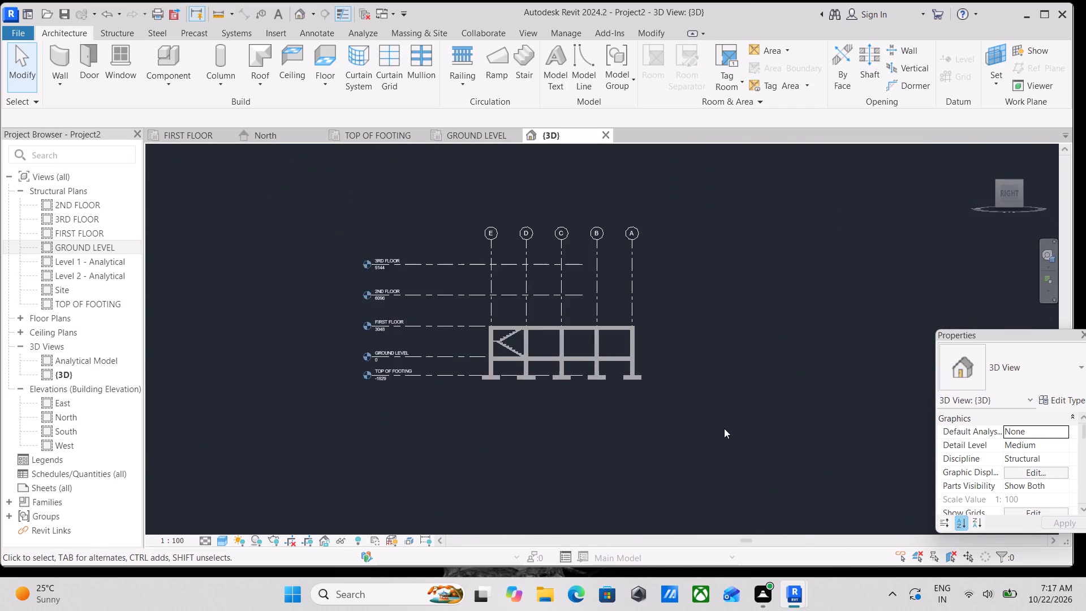
scroll(724, 428, "up", 3)
scroll(455, 342, "up", 3)
left_click_drag(326, 204, 377, 293)
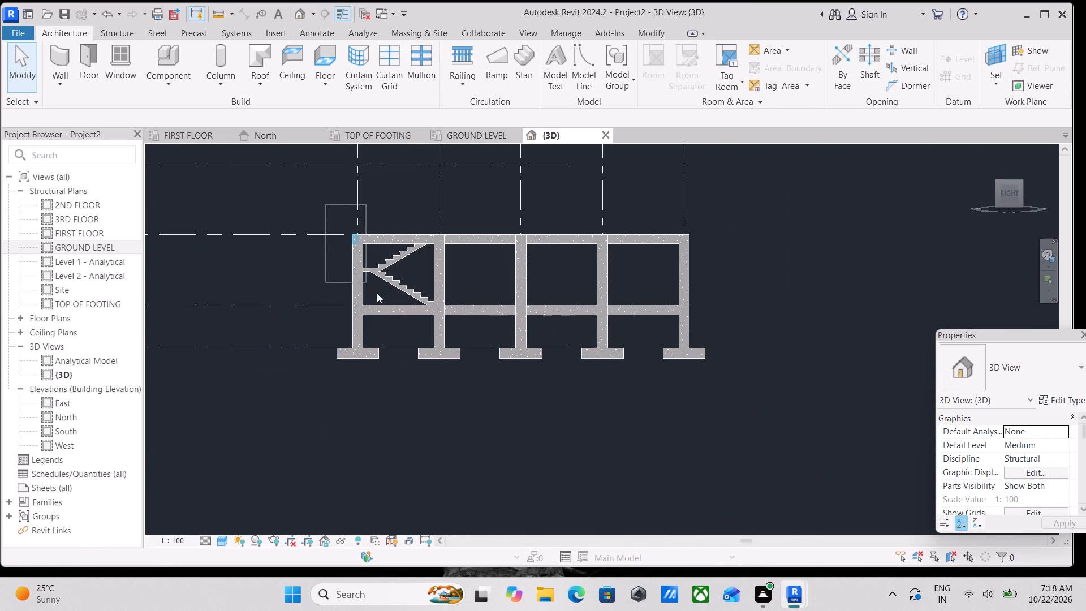
left_click_drag(377, 293, 723, 311)
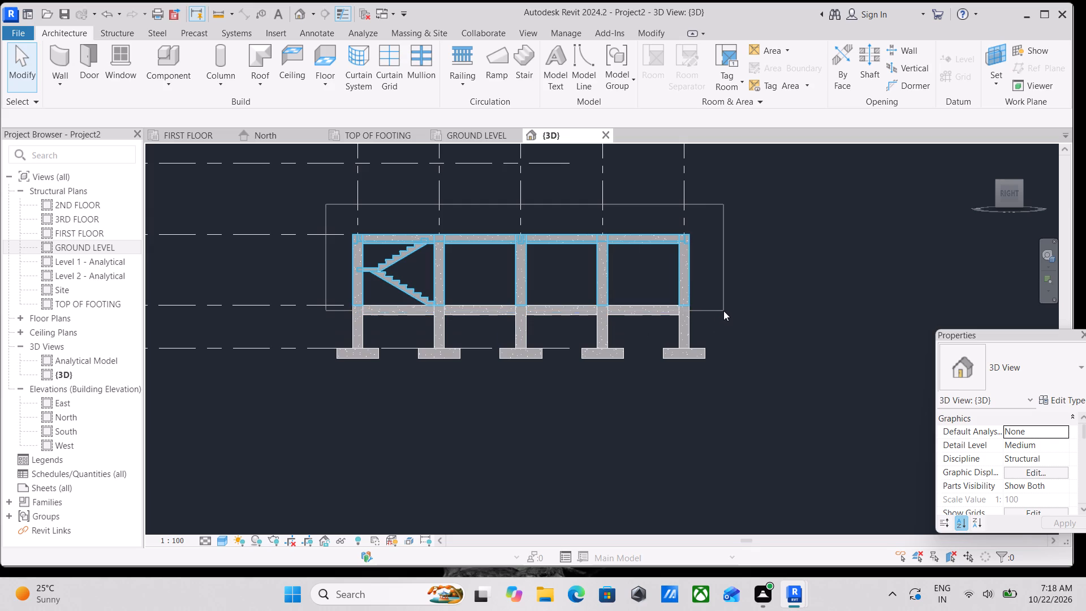
left_click_drag(723, 311, 725, 299)
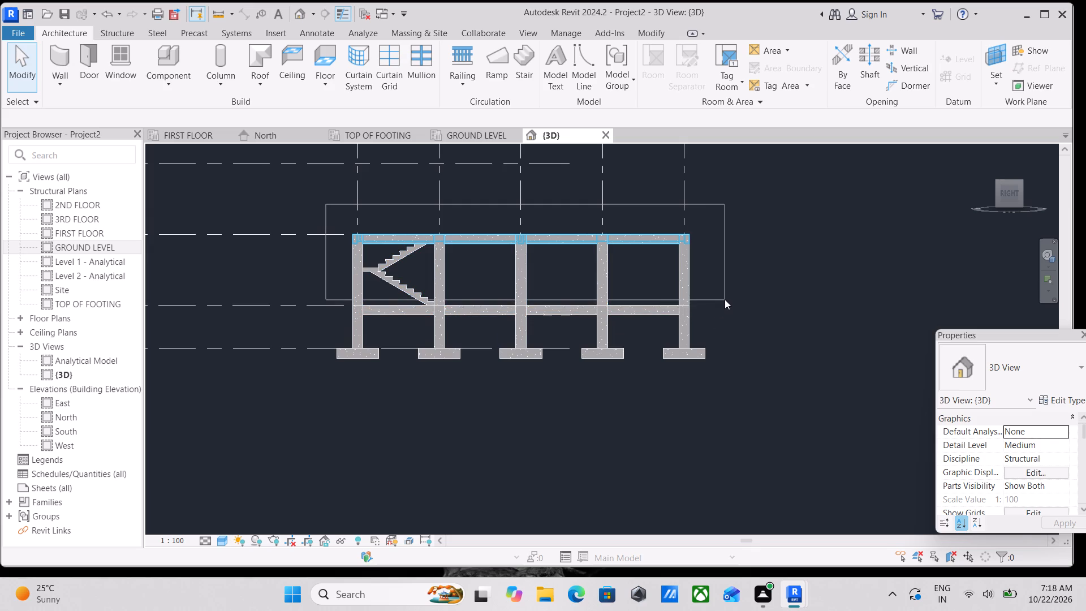
left_click_drag(725, 299, 338, 200)
scroll(338, 200, "down", 2)
middle_click_drag(338, 200, 383, 273)
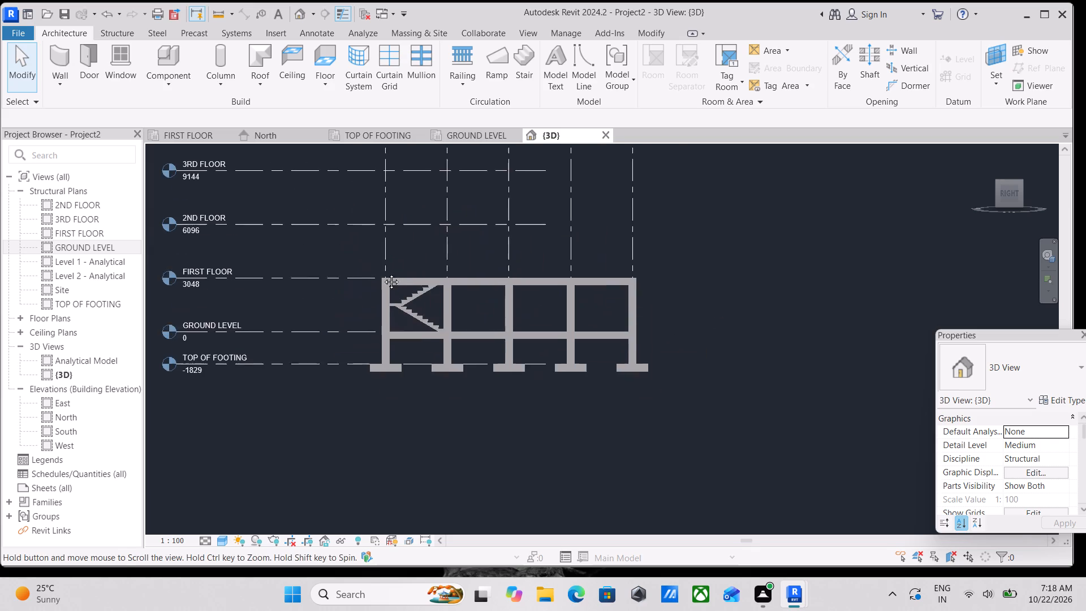
middle_click_drag(383, 273, 385, 275)
scroll(385, 275, "down", 3)
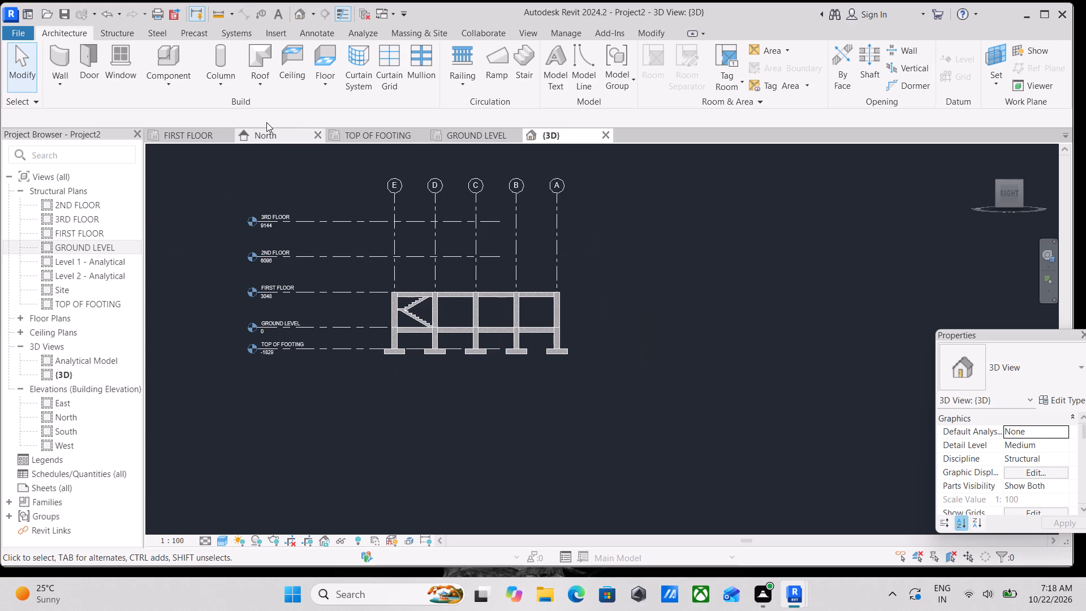
Switch to the TOP OF FOOTING structural plan showing the isolated footings on the grid.
left_click(384, 138)
scroll(312, 258, "down", 1)
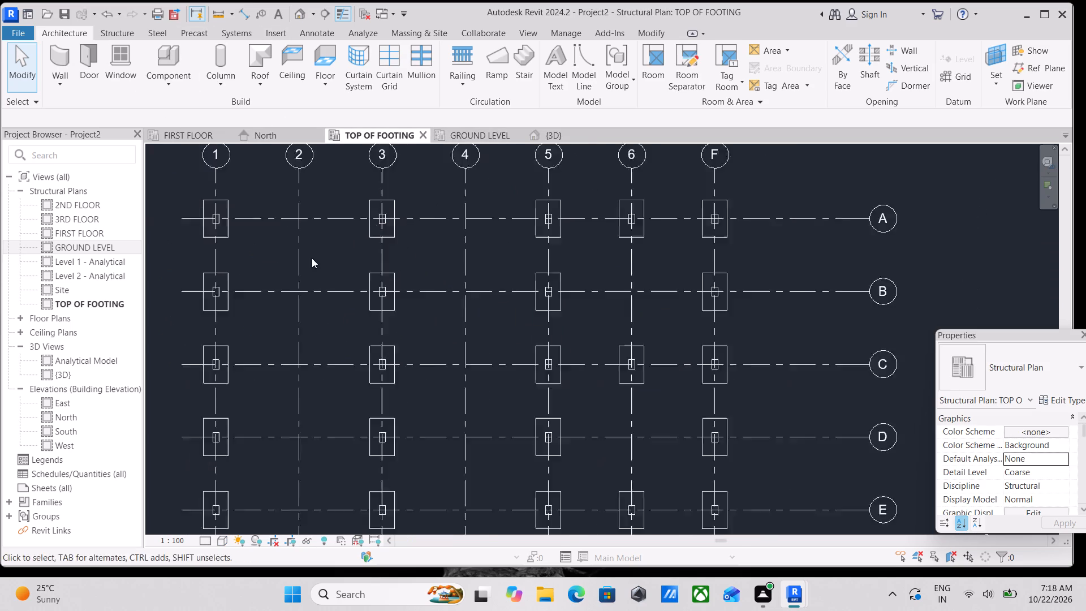
scroll(312, 258, "down", 1)
middle_click_drag(312, 258, 398, 303)
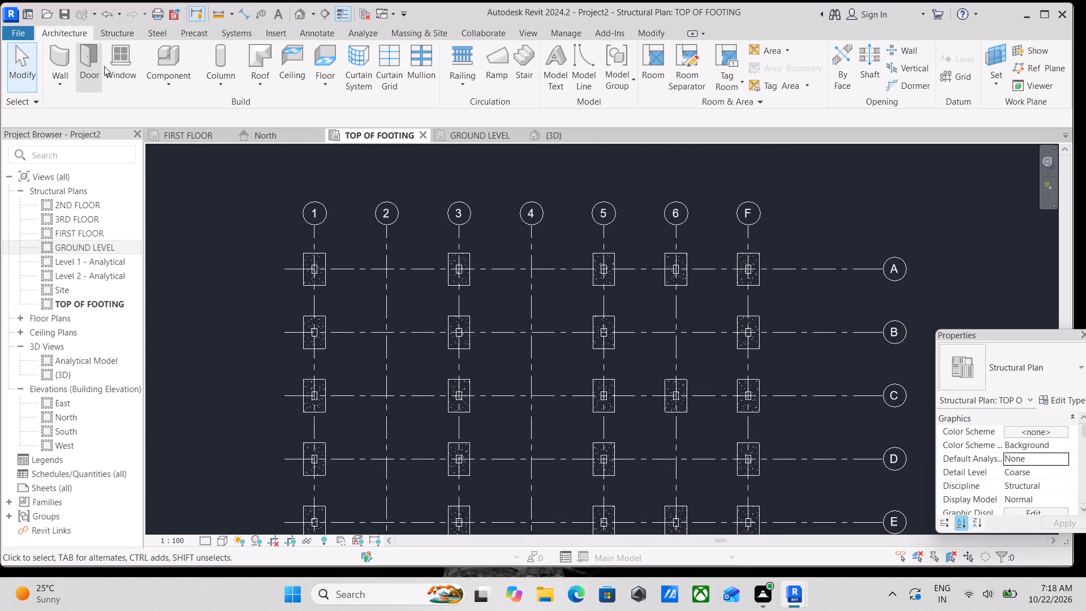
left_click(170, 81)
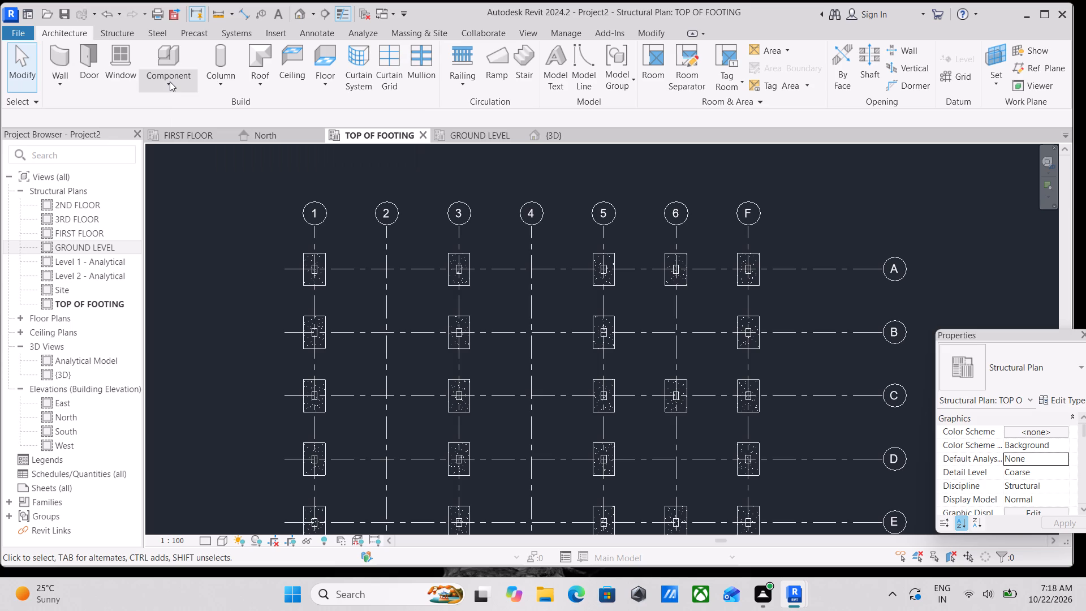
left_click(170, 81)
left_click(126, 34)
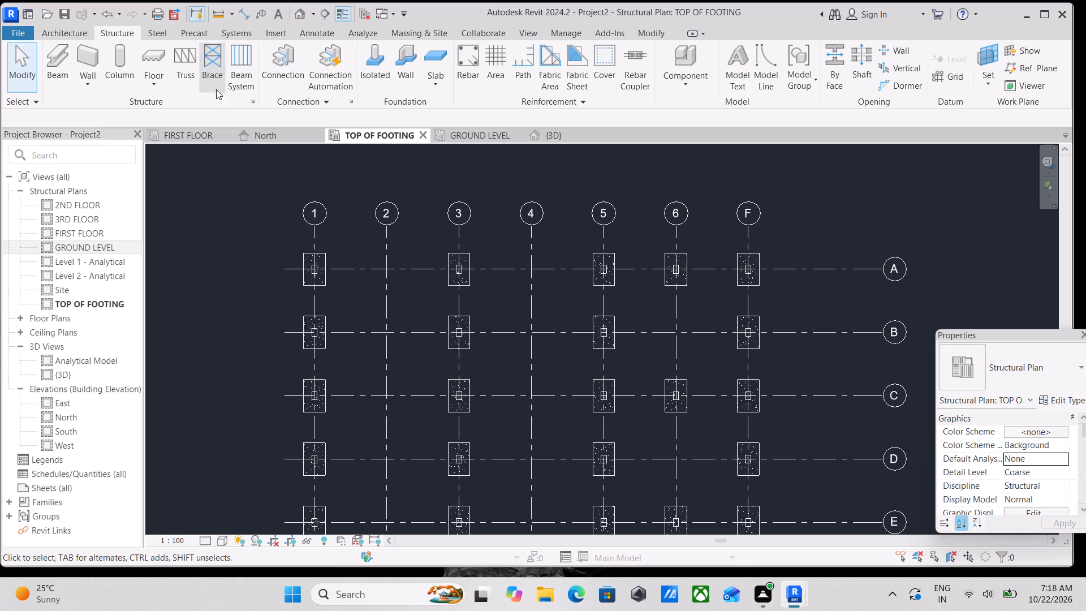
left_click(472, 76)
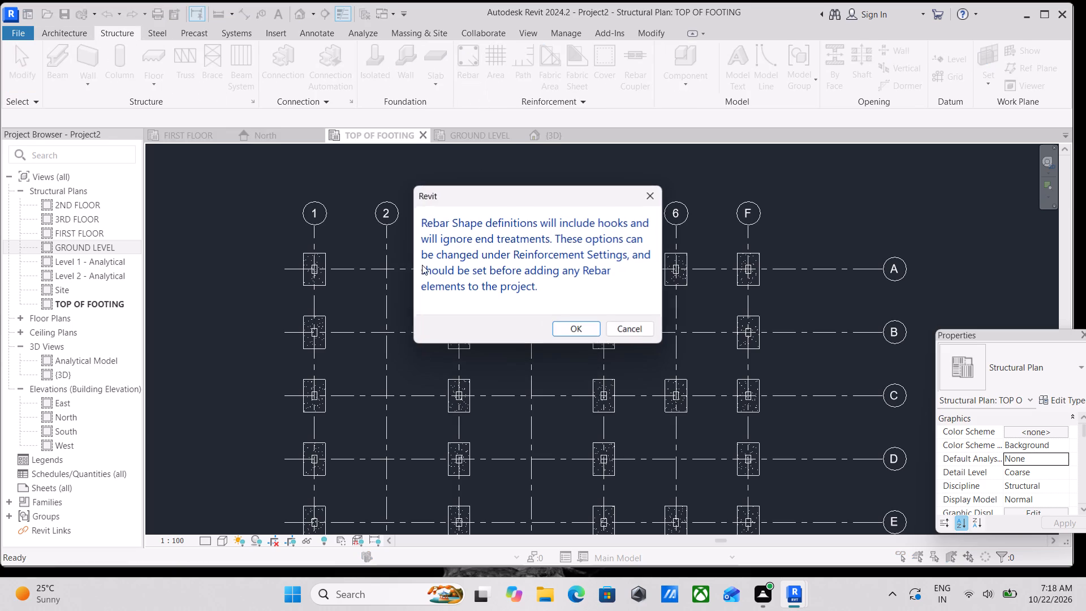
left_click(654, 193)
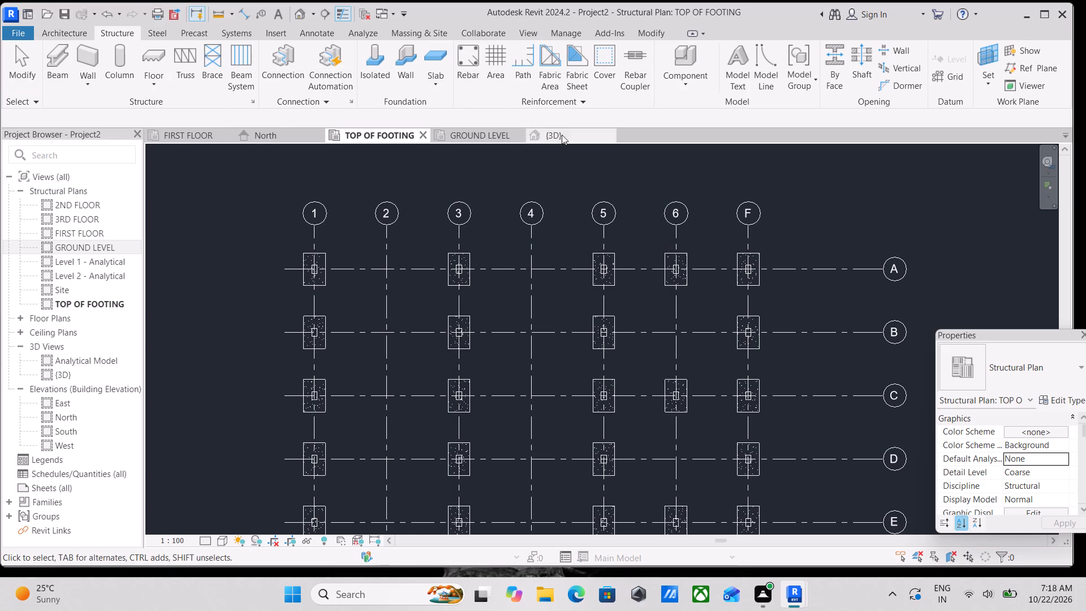
Cut a building section across the footing at grids 1 and A, shortening its view depth to end within that footing.
left_click(321, 16)
scroll(304, 280, "up", 5)
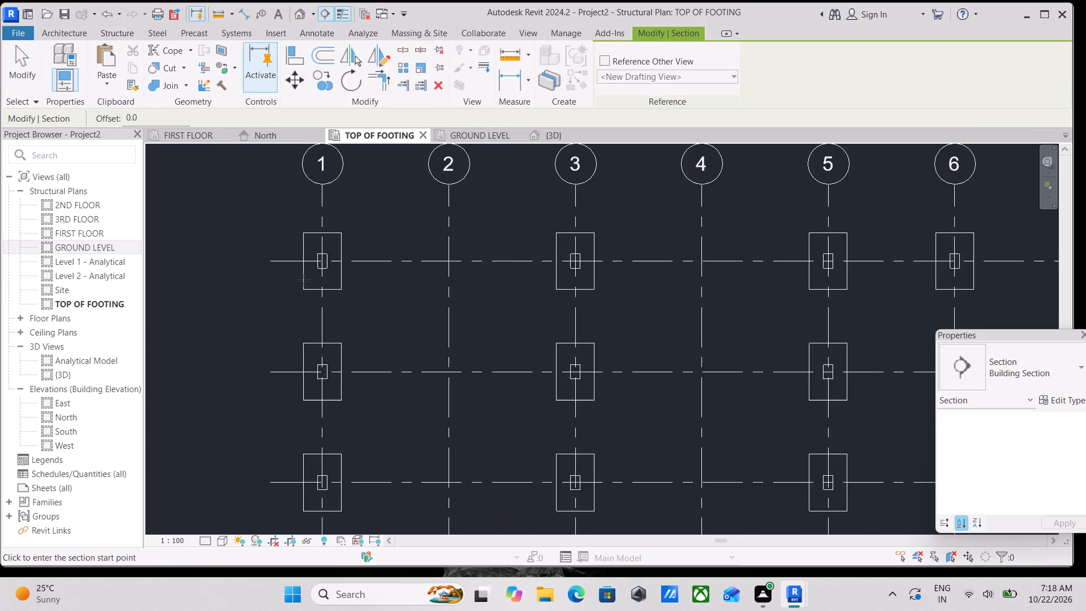
scroll(304, 280, "up", 3)
left_click(281, 279)
left_click(412, 278)
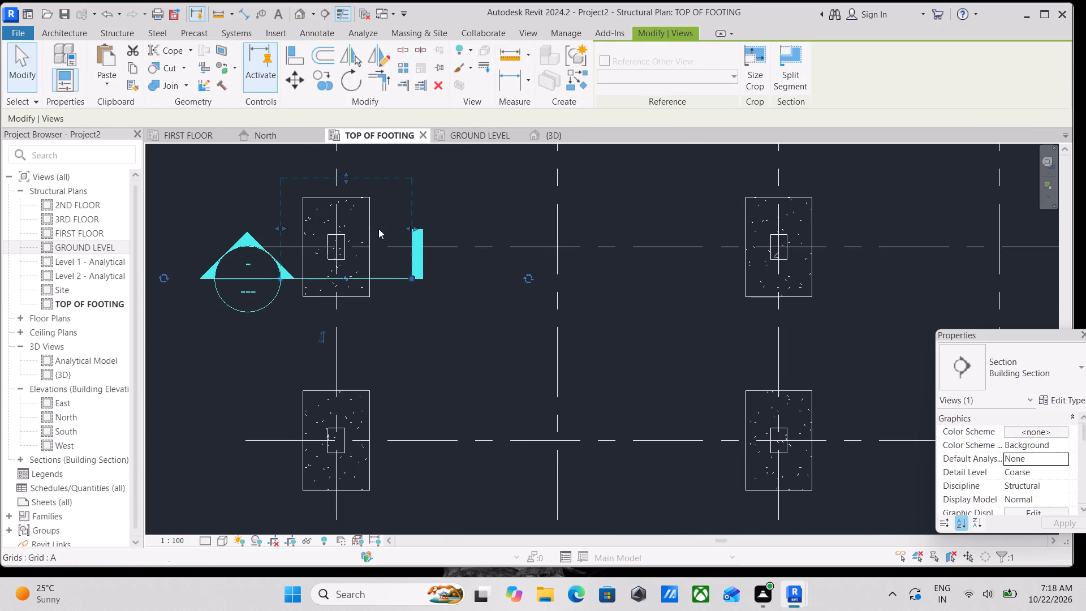
left_click_drag(347, 177, 341, 219)
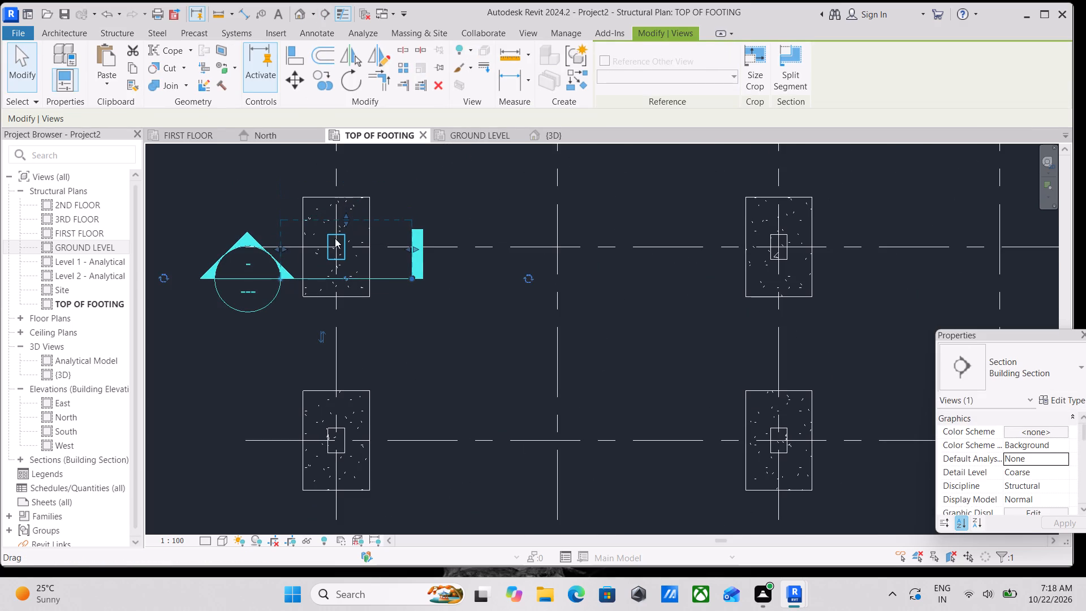
Open the view of the new section through the footing at grids 1 and A.
left_click(249, 244)
right_click(249, 244)
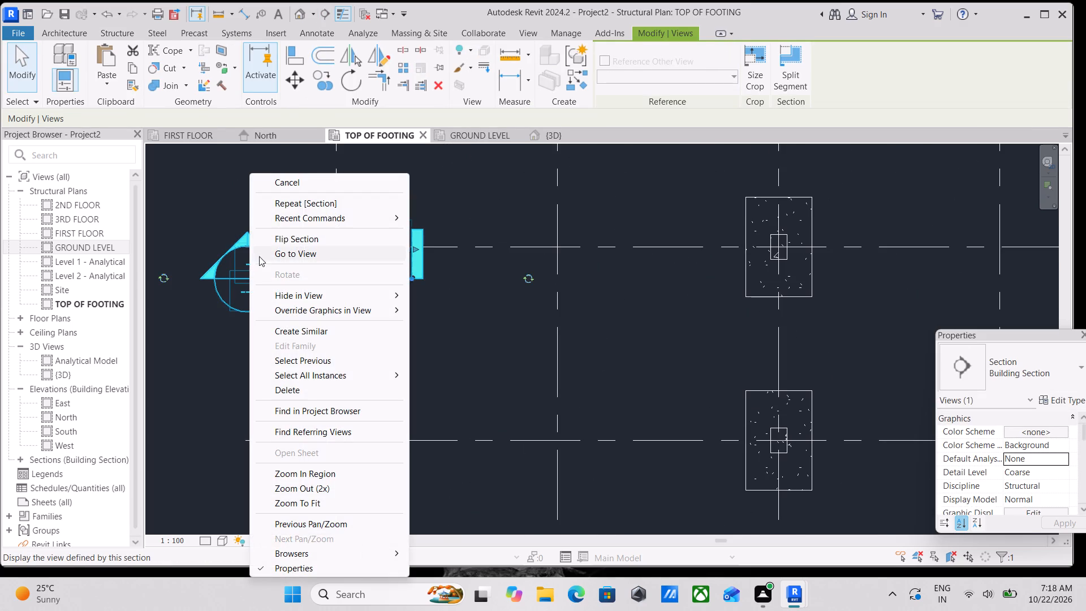
left_click(317, 251)
scroll(439, 304, "down", 1)
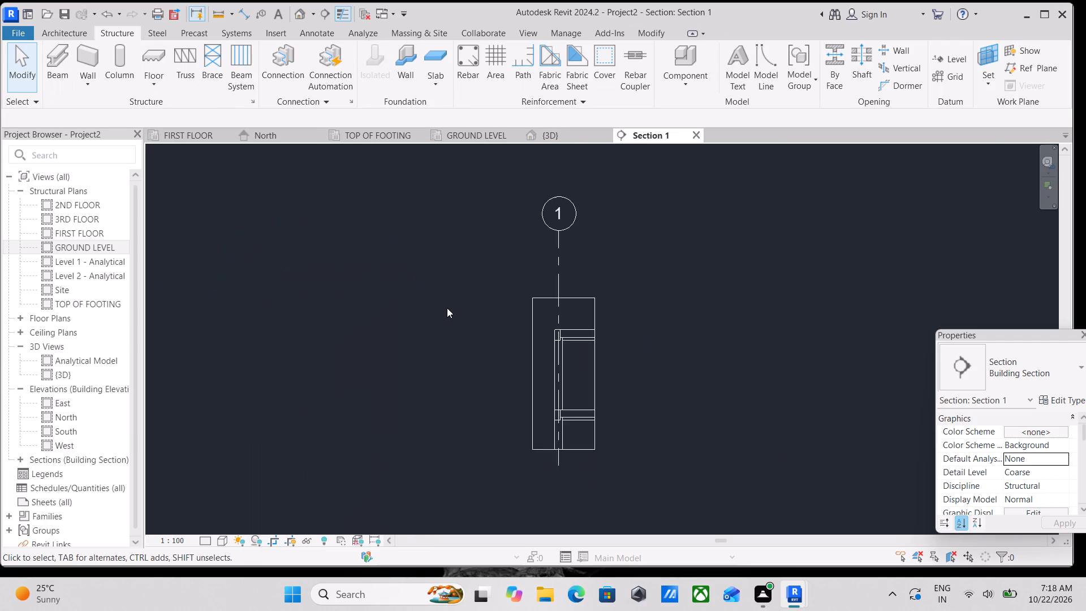
scroll(447, 308, "down", 1)
middle_click_drag(446, 307, 388, 196)
Tighten the section's crop region vertically around the footing and the base of its column.
left_click(516, 341)
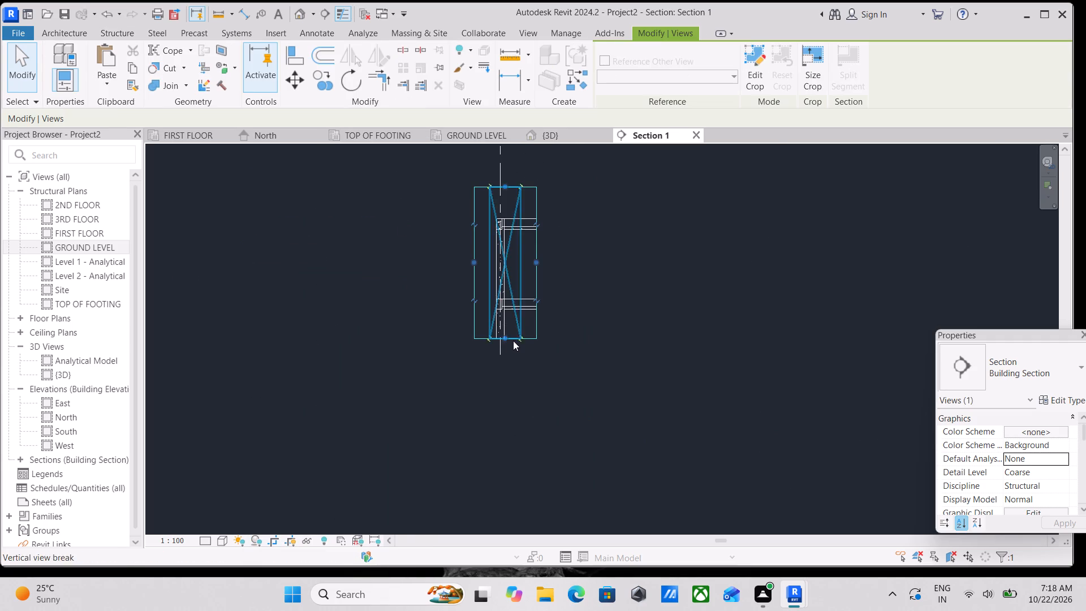
left_click_drag(501, 334, 497, 428)
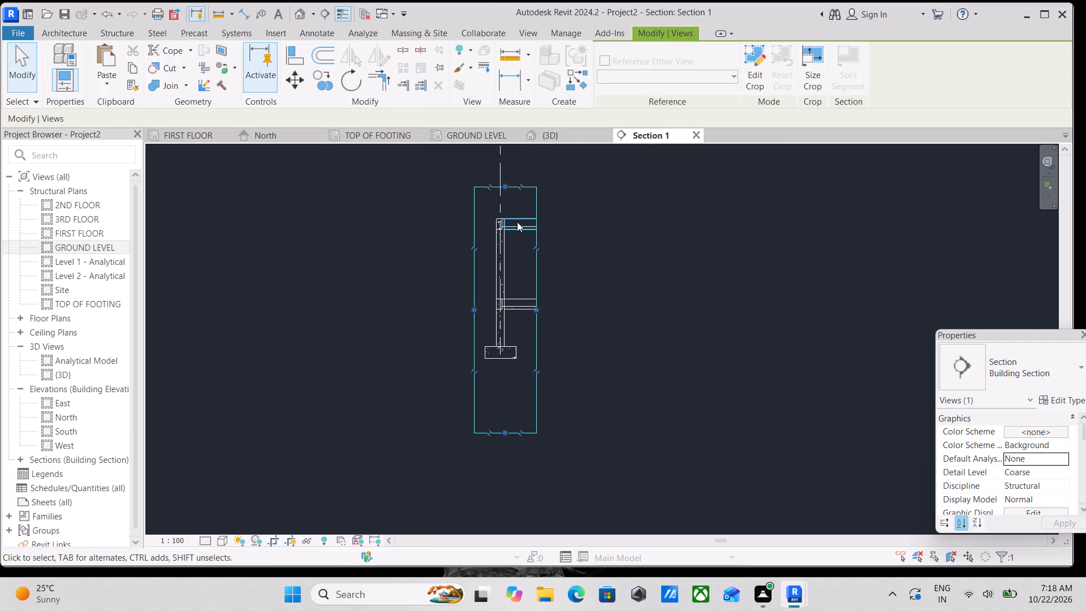
left_click_drag(502, 184, 497, 313)
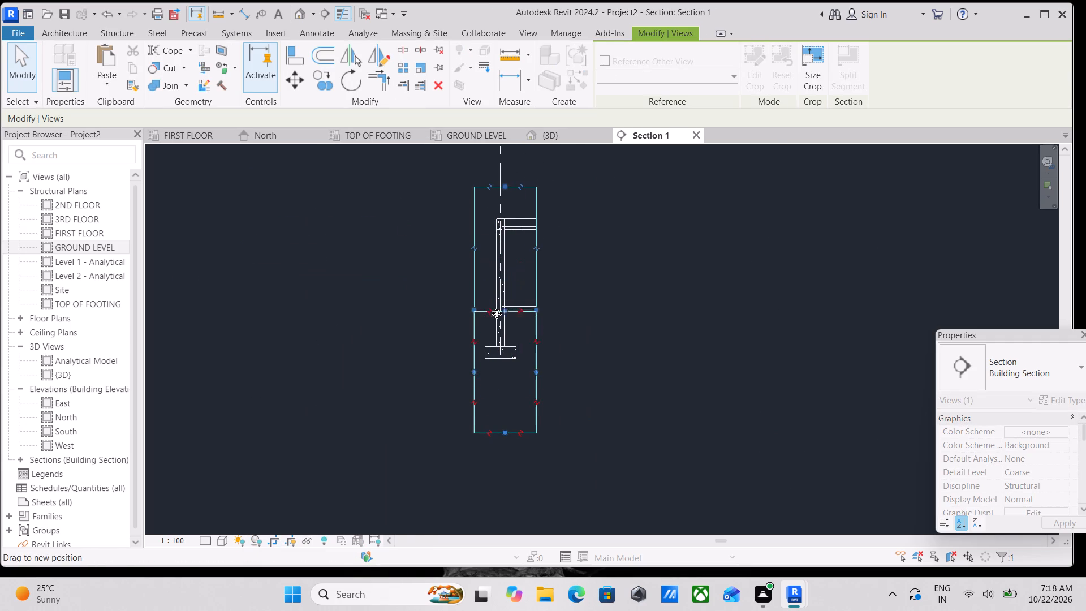
left_click_drag(497, 313, 498, 324)
left_click_drag(501, 429, 501, 430)
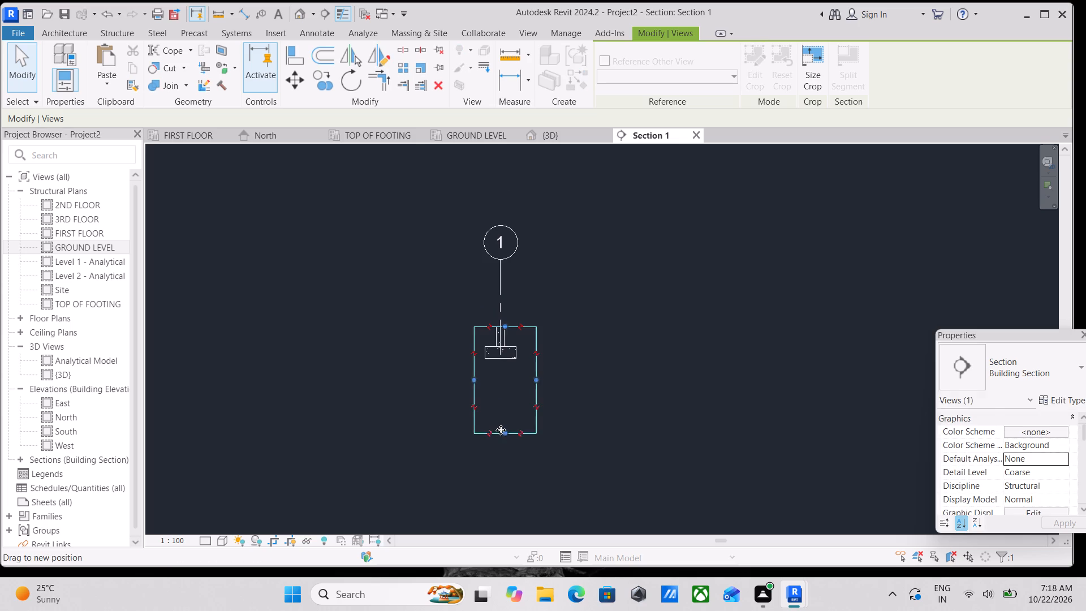
left_click_drag(501, 430, 499, 370)
scroll(507, 365, "up", 6)
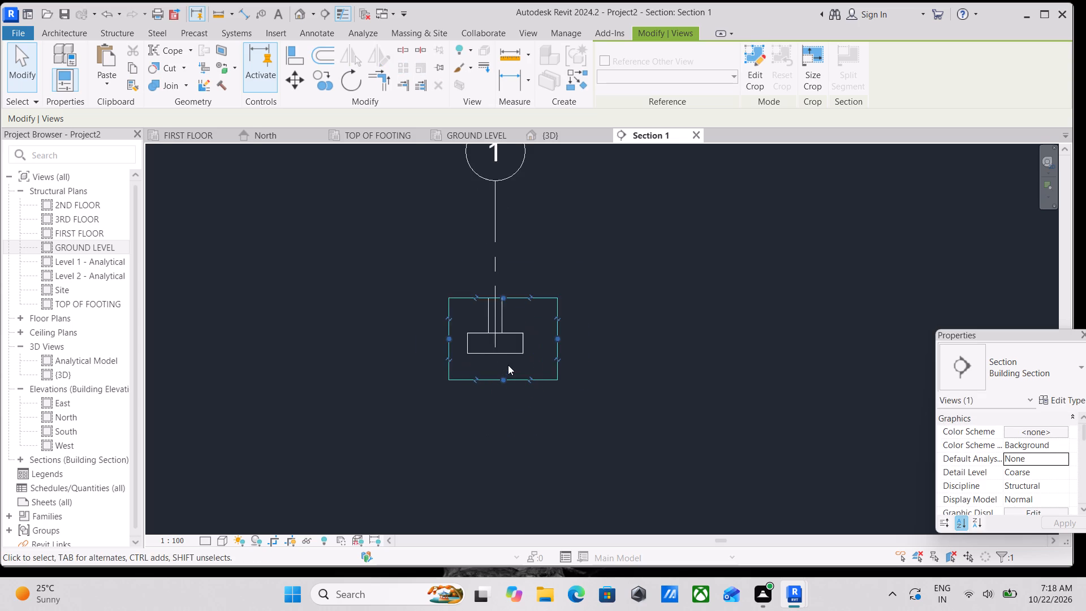
scroll(508, 365, "up", 2)
left_click_drag(499, 393, 498, 384)
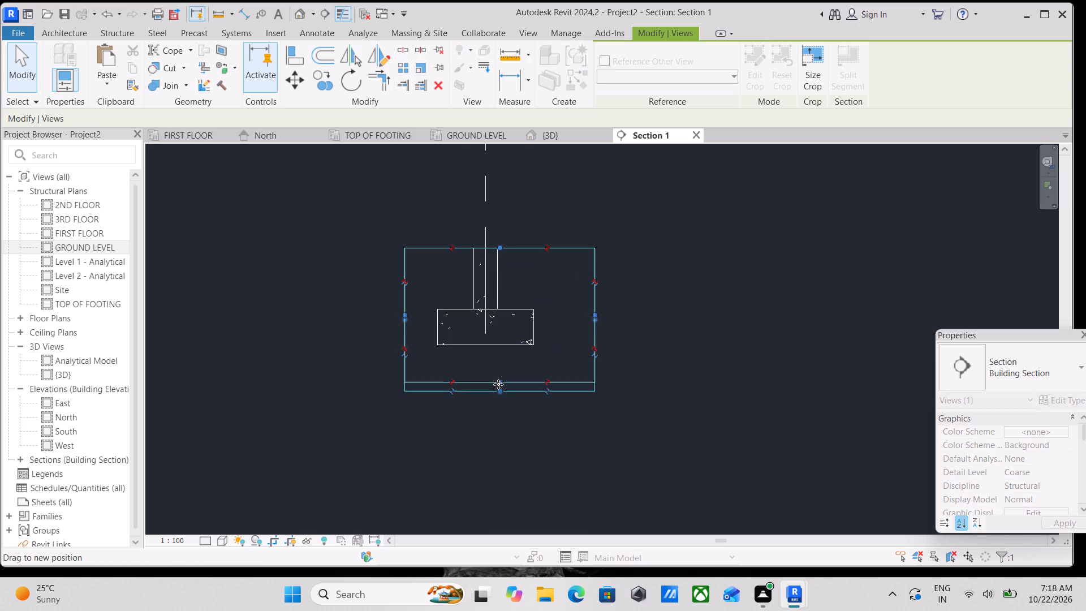
left_click_drag(498, 384, 498, 379)
Inspect the footing's rebar cover setting in the section with the Rebar Cover tool.
scroll(494, 343, "up", 7)
middle_click_drag(343, 292, 378, 328)
scroll(378, 328, "down", 1)
scroll(380, 329, "up", 1)
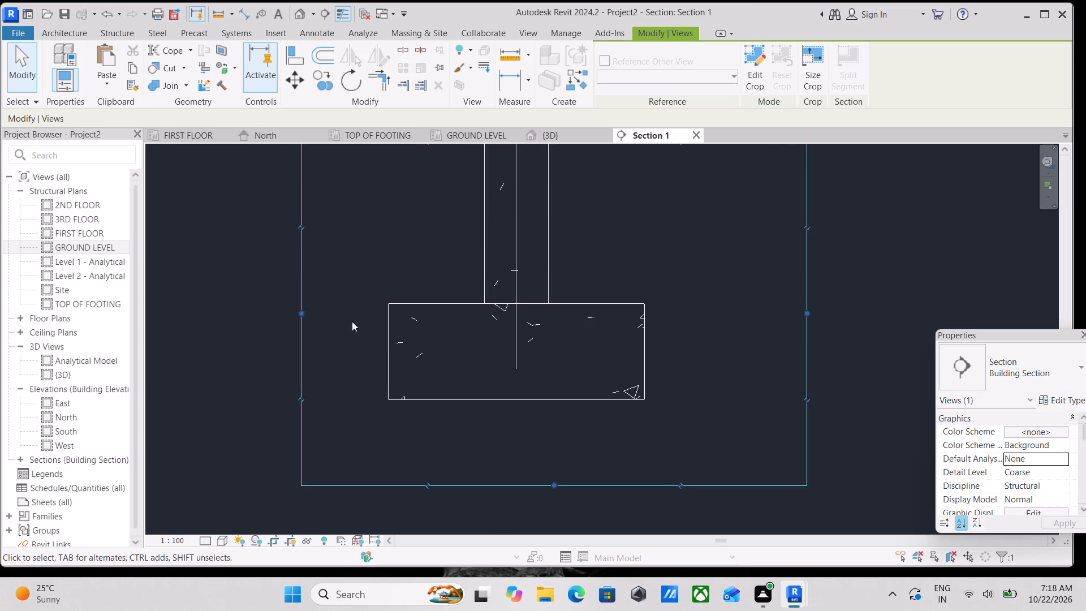
left_click(101, 30)
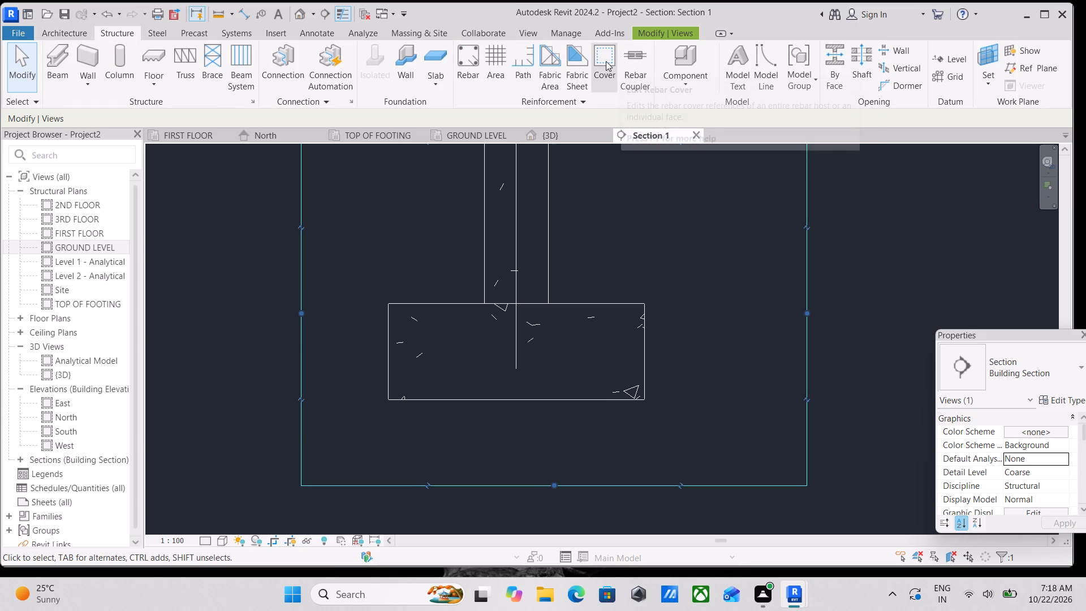
left_click(606, 61)
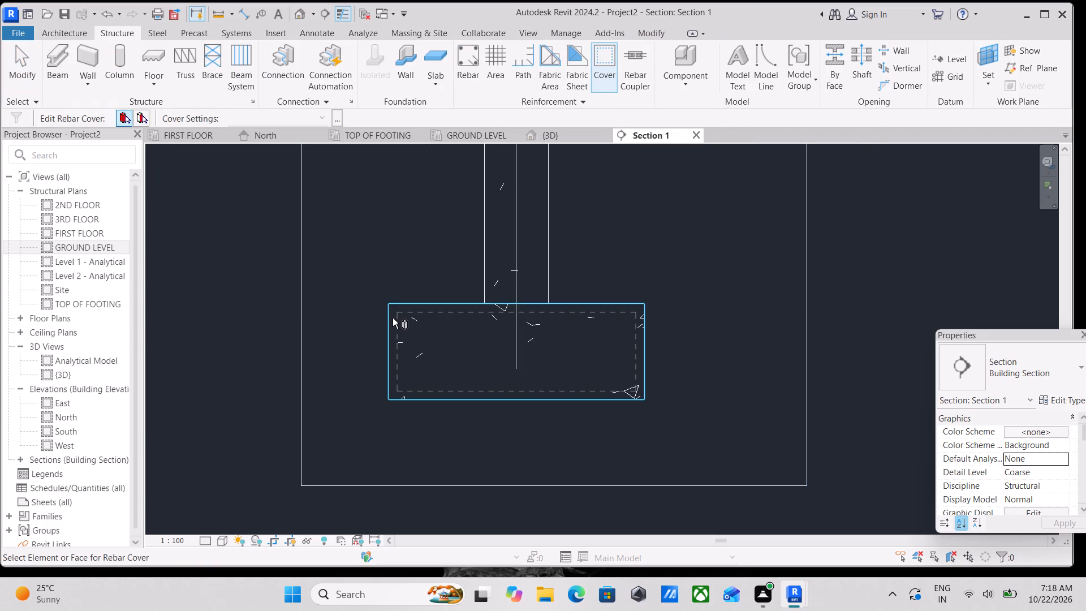
scroll(398, 326, "up", 2)
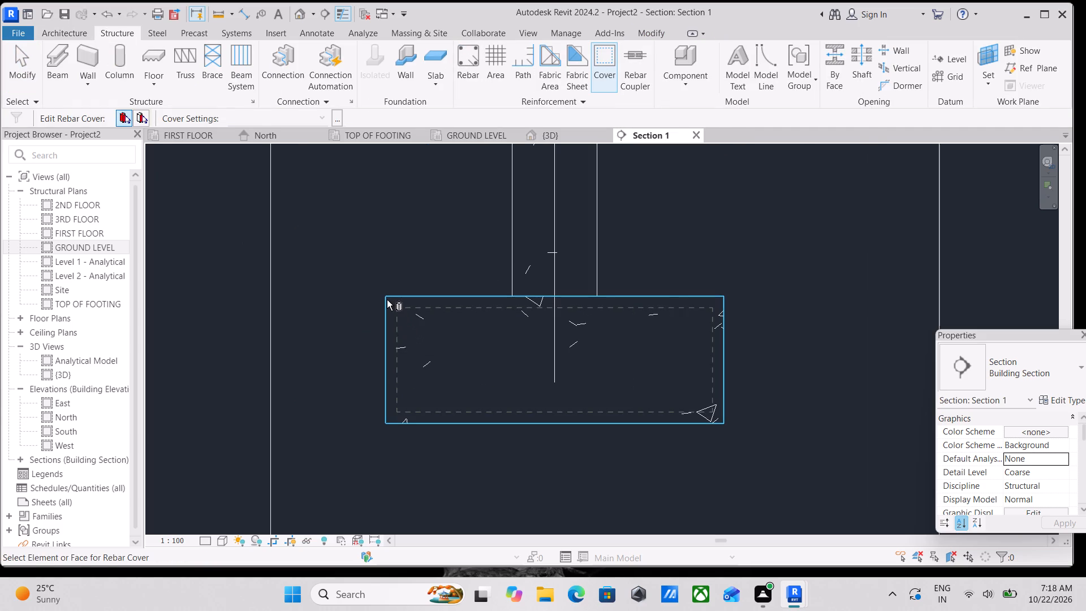
left_click(387, 300)
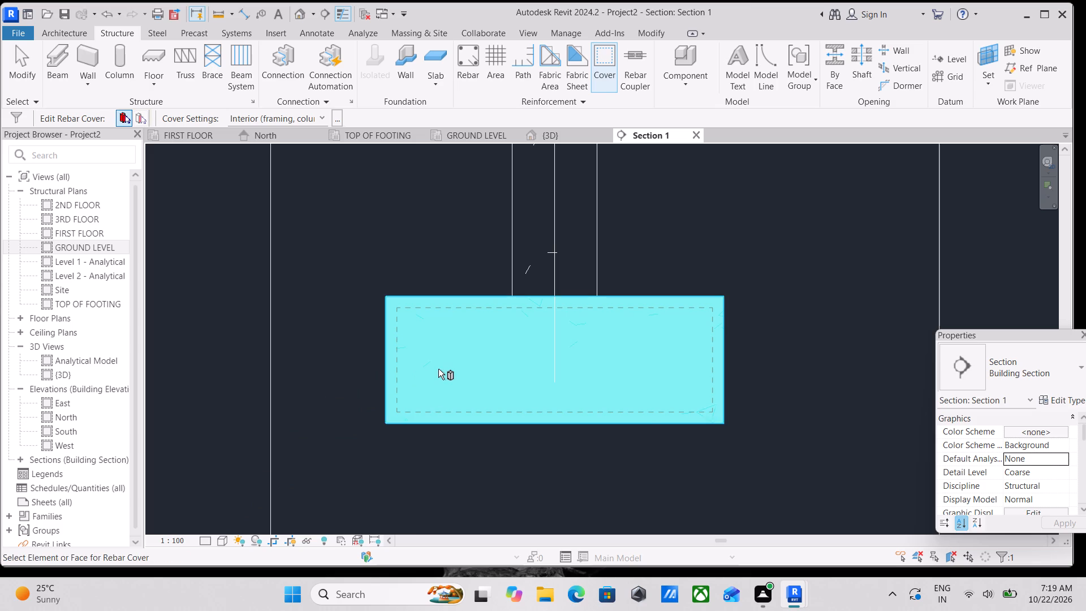
scroll(438, 369, "down", 1)
key("Escape")
left_click(395, 302)
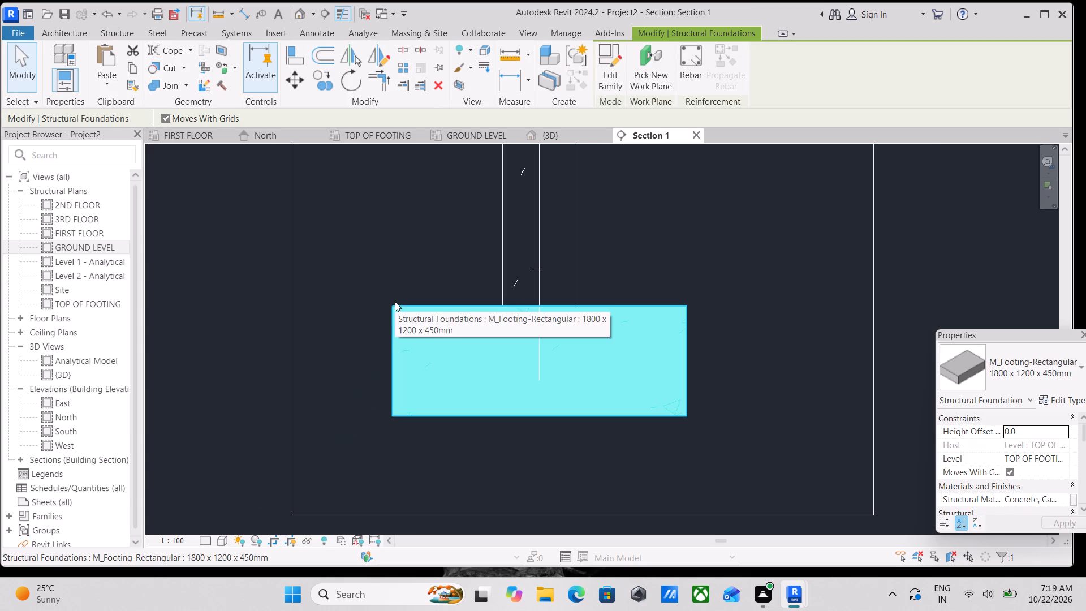
key("Escape")
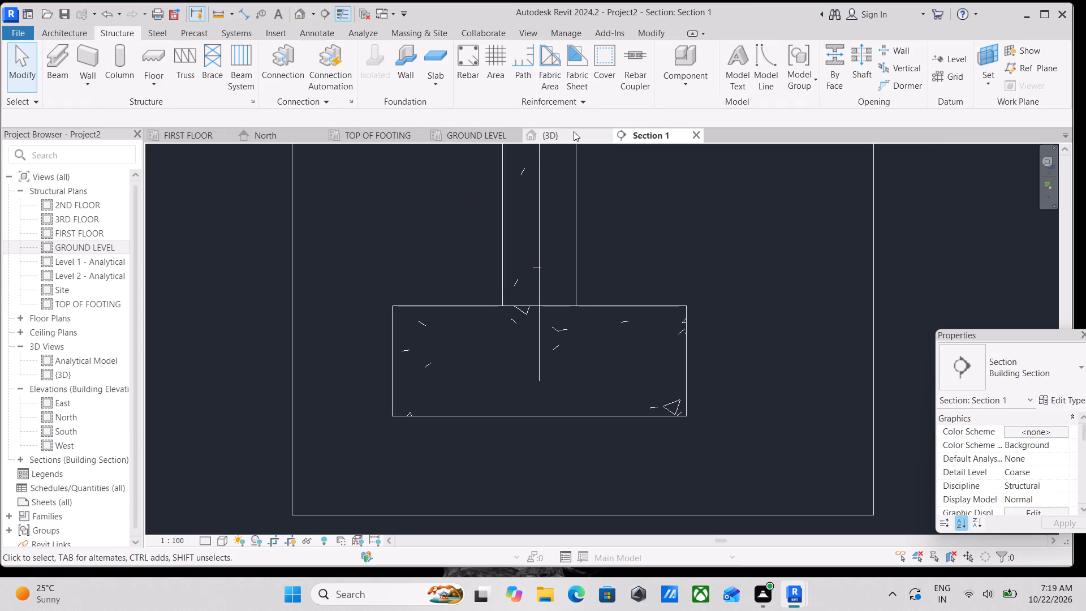
left_click(598, 83)
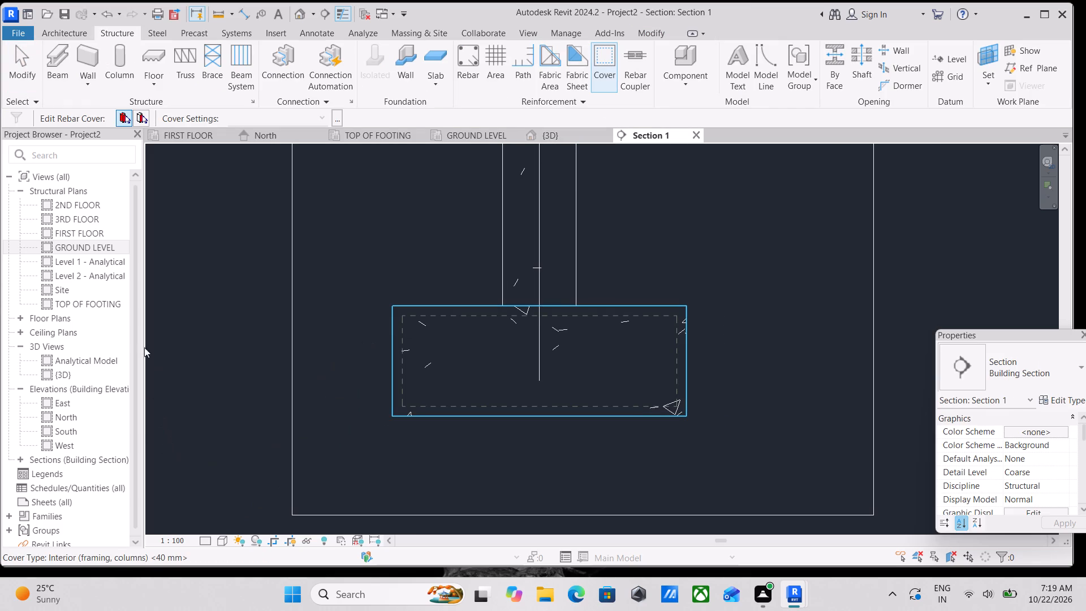
left_click_drag(141, 188, 184, 178)
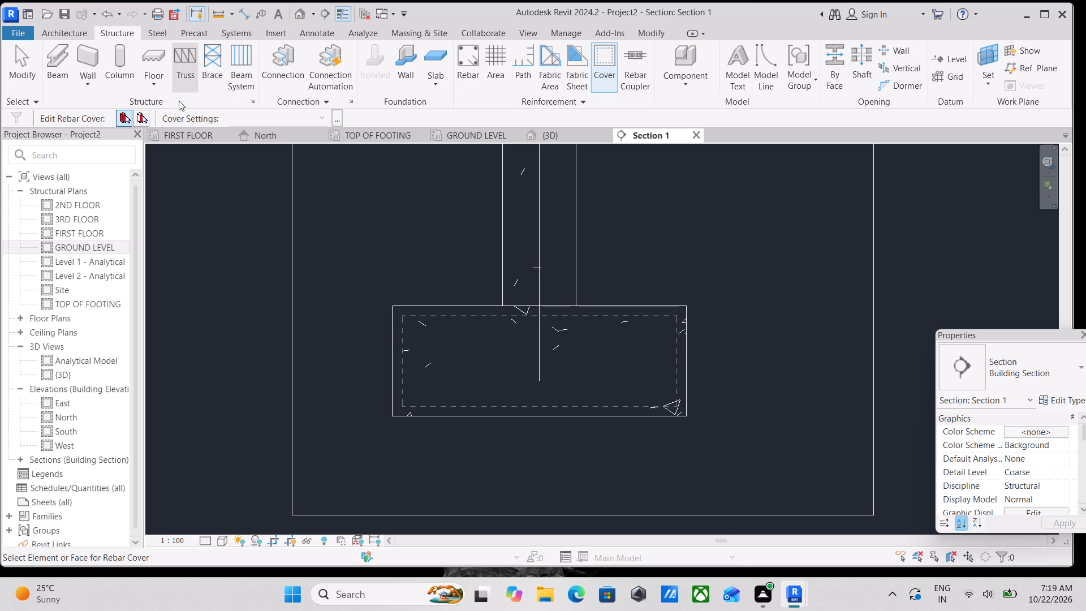
left_click(136, 120)
left_click(119, 118)
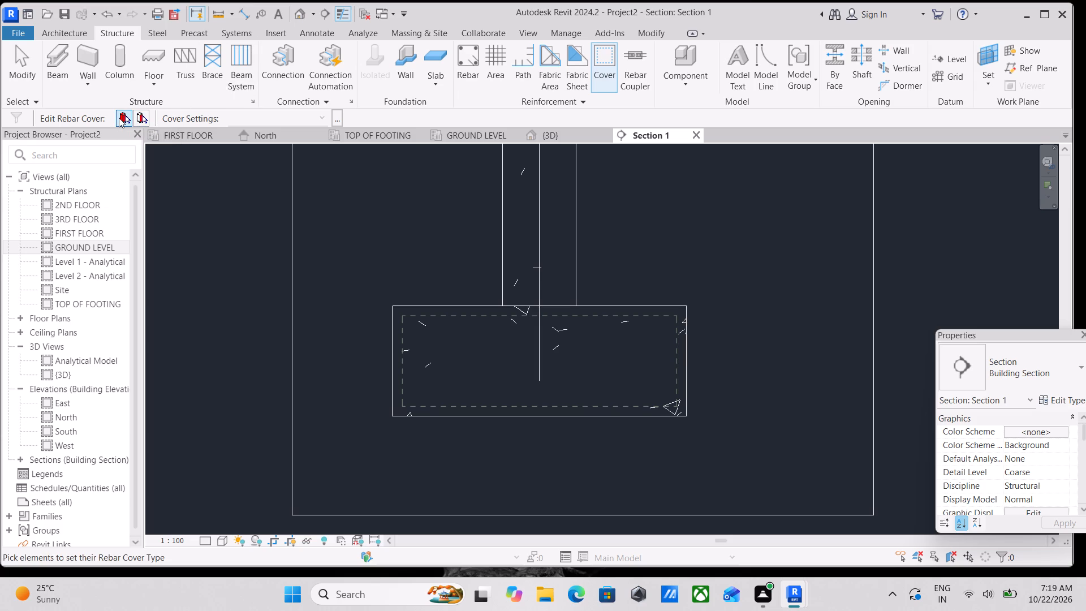
left_click(126, 117)
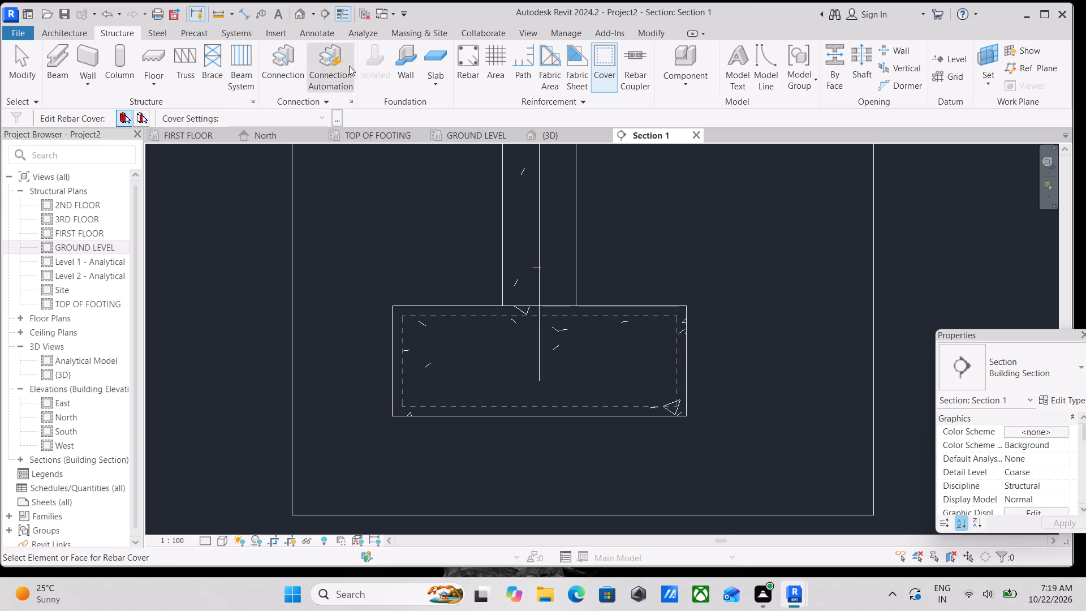
Place two 13M rebars of shape M_02 in the footing section, one along the bottom cover and a flipped one along the top.
left_click(468, 70)
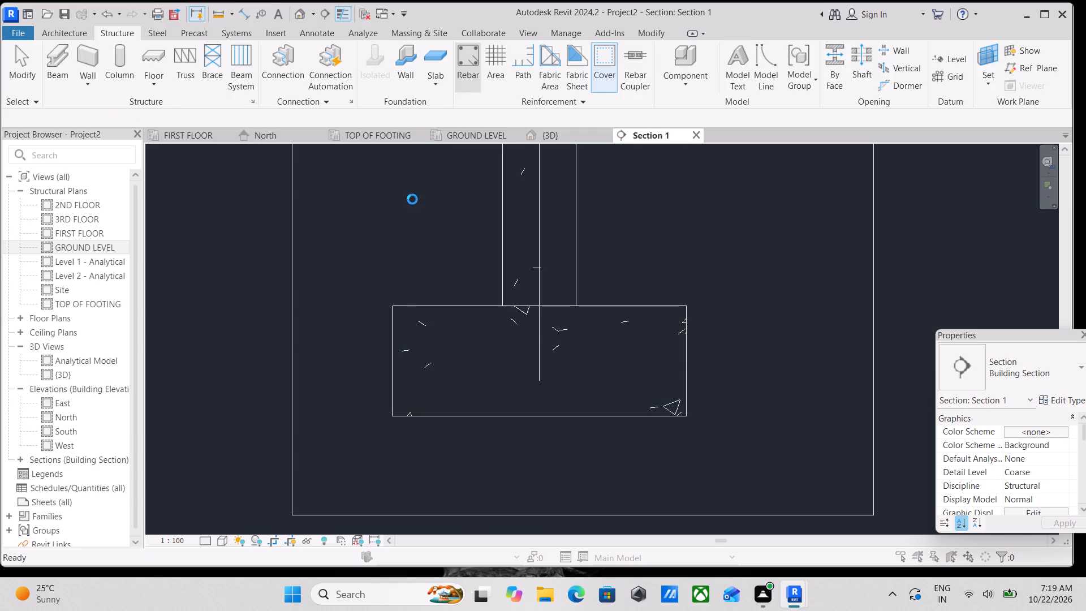
left_click(580, 329)
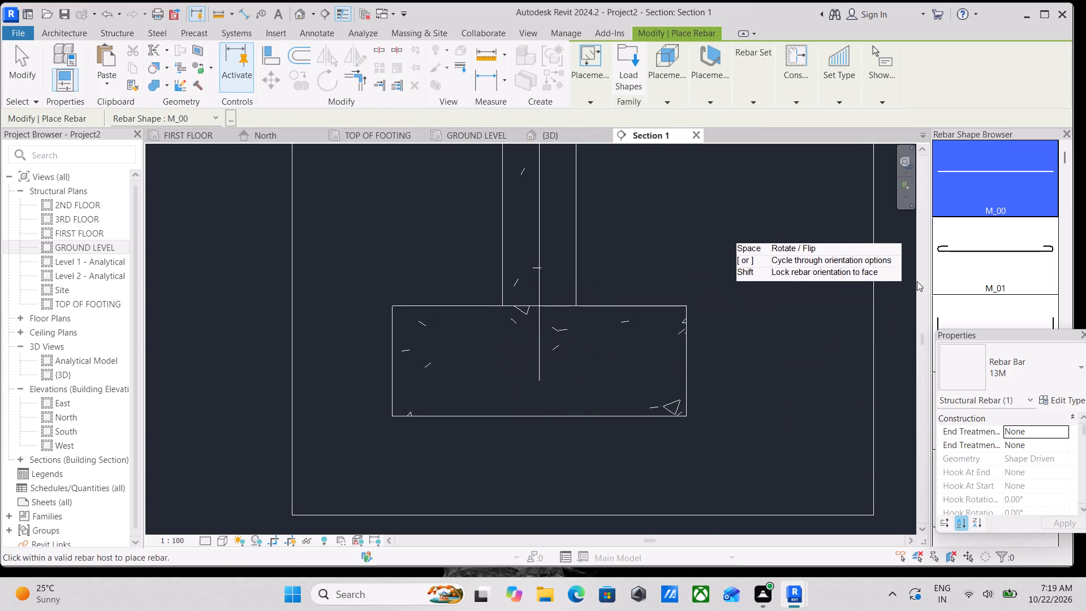
scroll(1083, 269, "down", 3)
scroll(1001, 286, "down", 4)
left_click(989, 180)
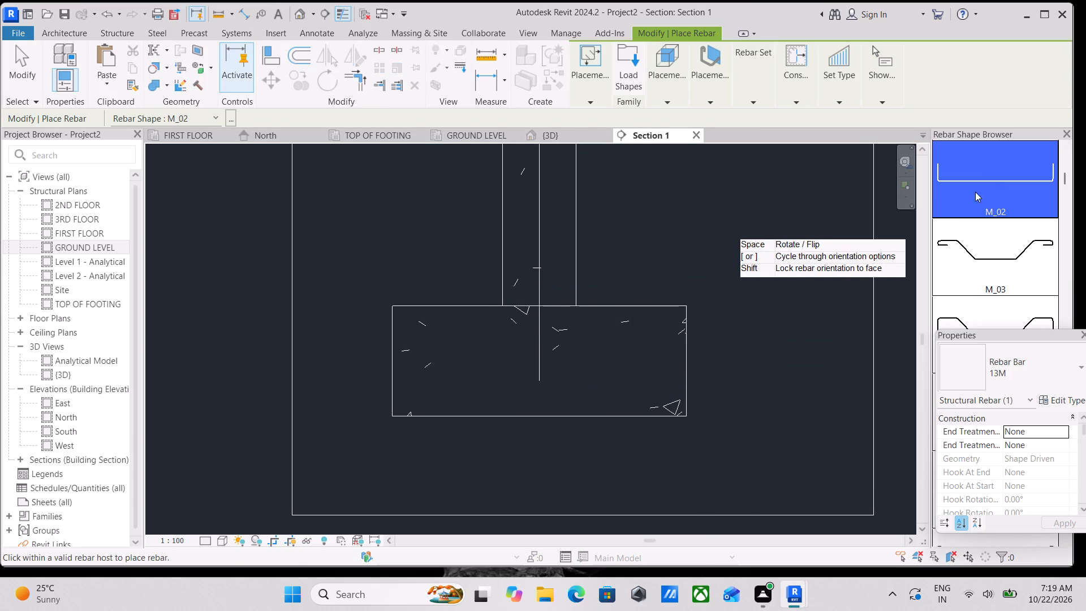
left_click(548, 401)
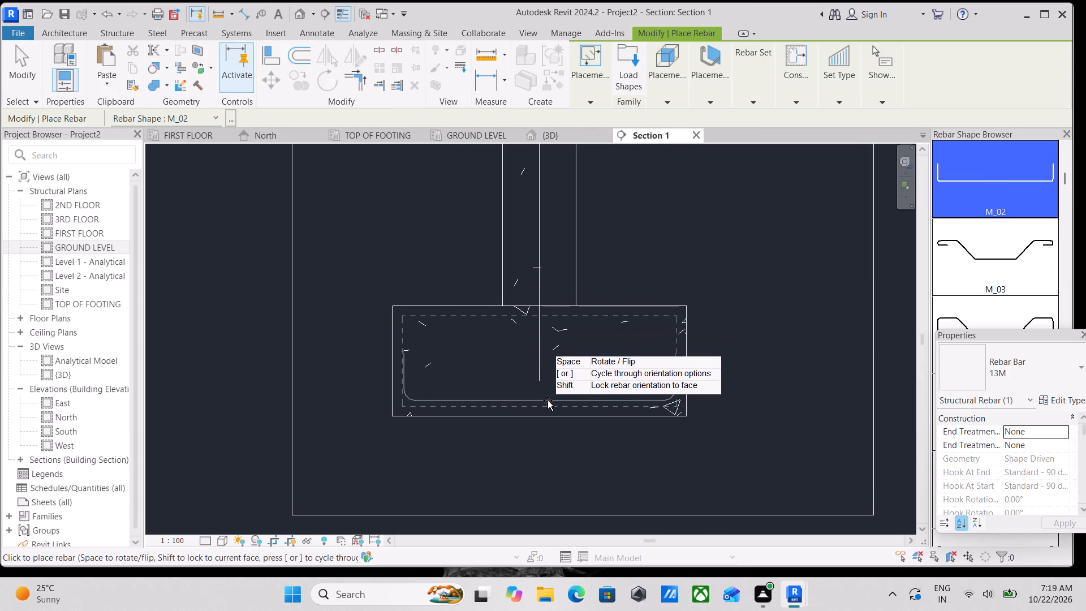
left_click(539, 315)
key("Escape")
scroll(493, 398, "up", 3)
key("Escape")
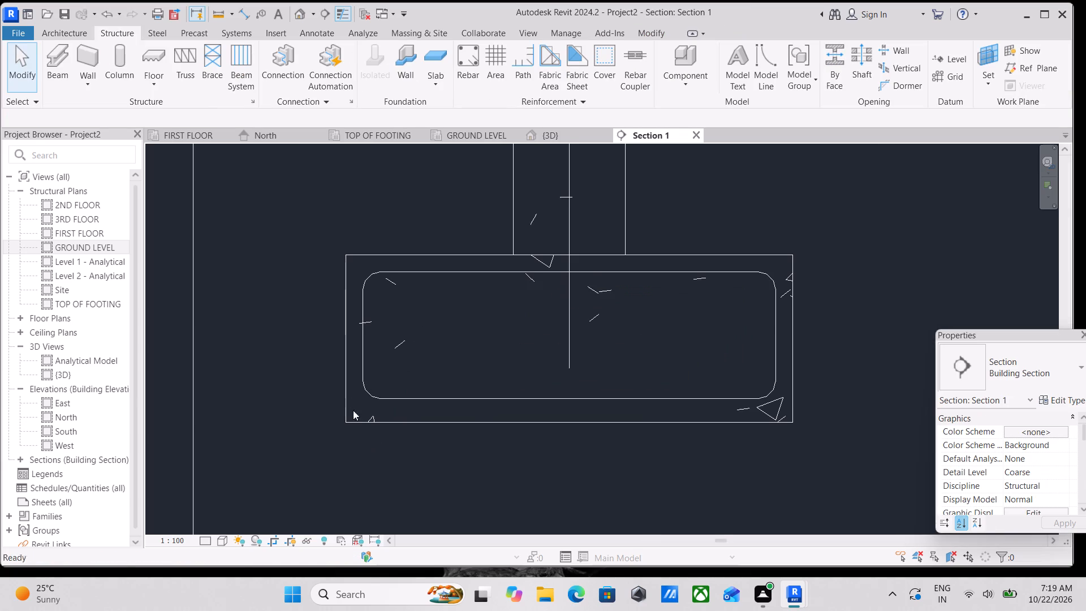
Set the bottom footing rebar's layout to Maximum Spacing with 120 mm spacing.
left_click(417, 397)
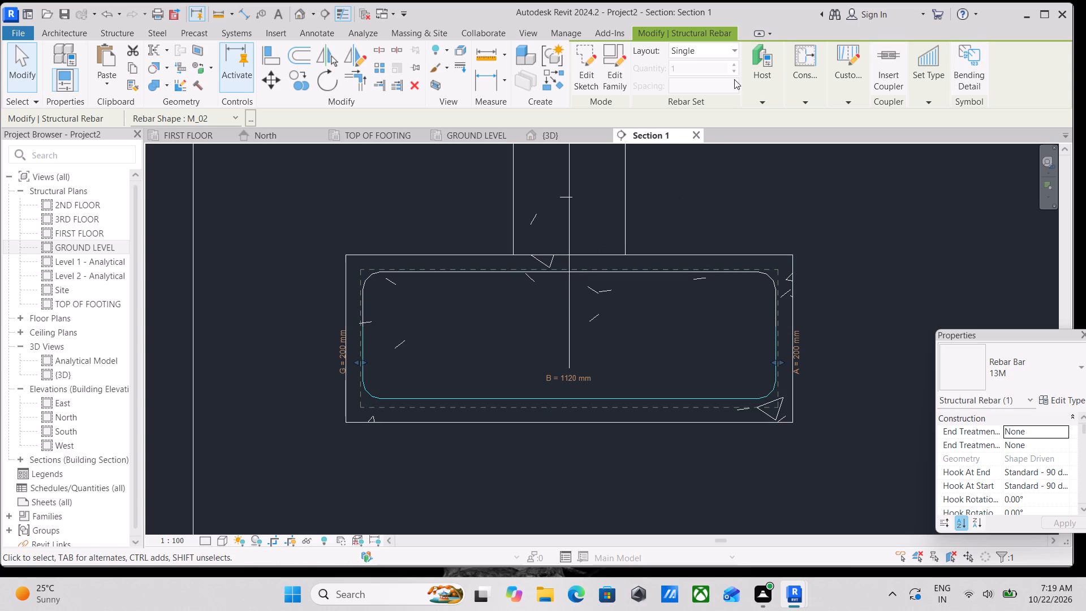
left_click(701, 50)
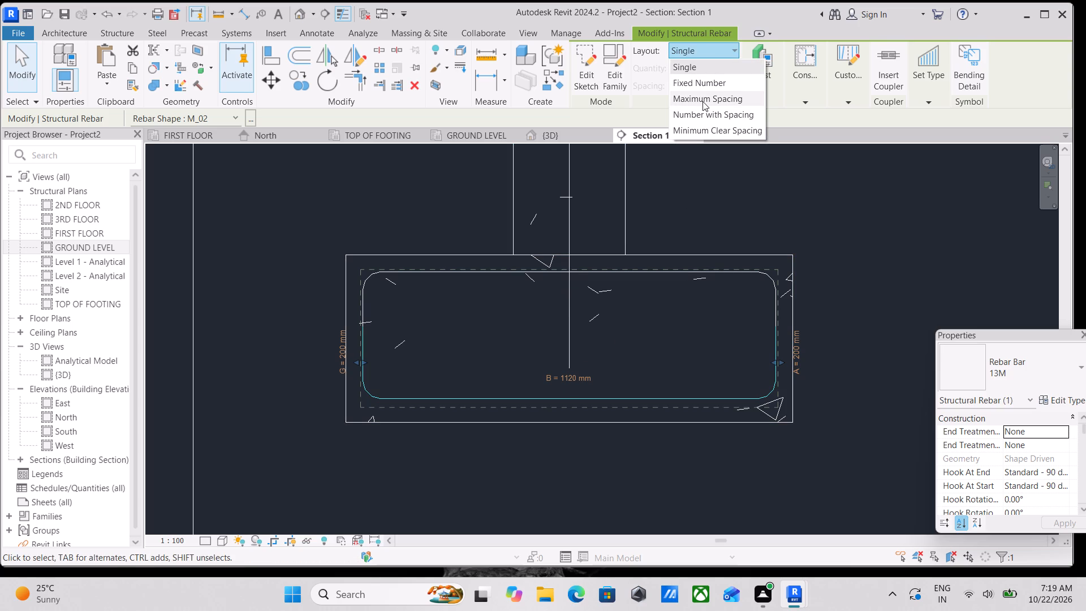
left_click(703, 101)
left_click_drag(746, 85, 653, 88)
type("120MM")
key("Return")
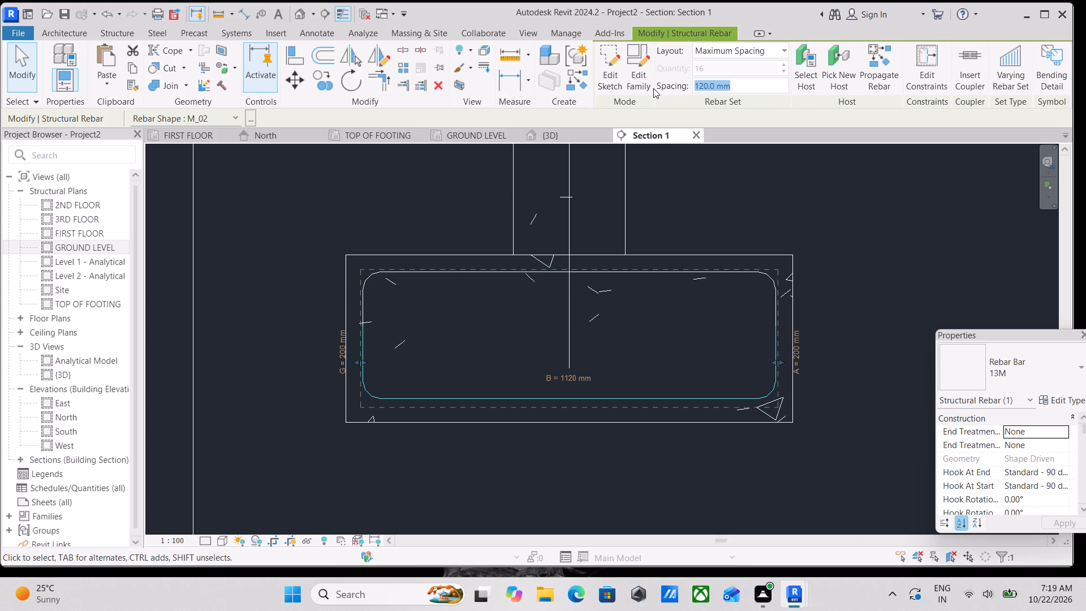
key("Escape")
Set the top footing rebar's layout to Maximum Spacing with 120 mm spacing.
left_click(658, 272)
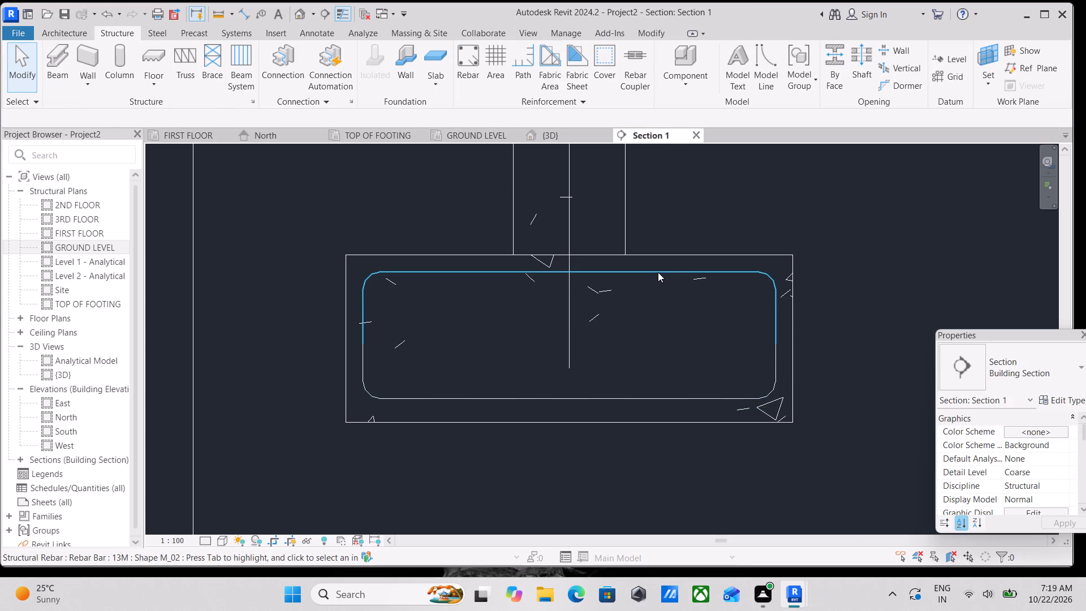
left_click(680, 55)
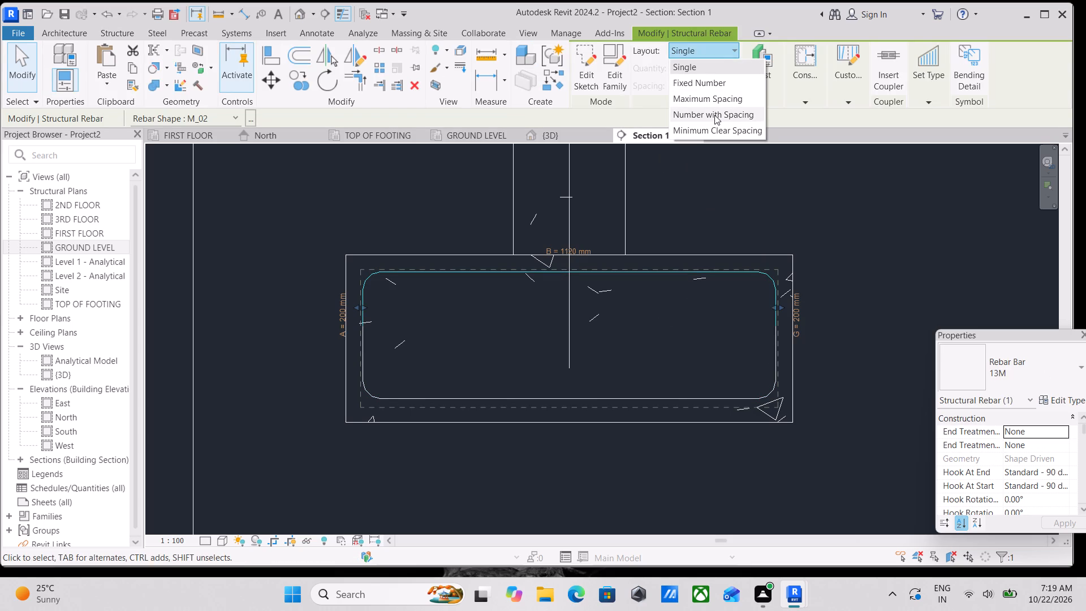
left_click(720, 96)
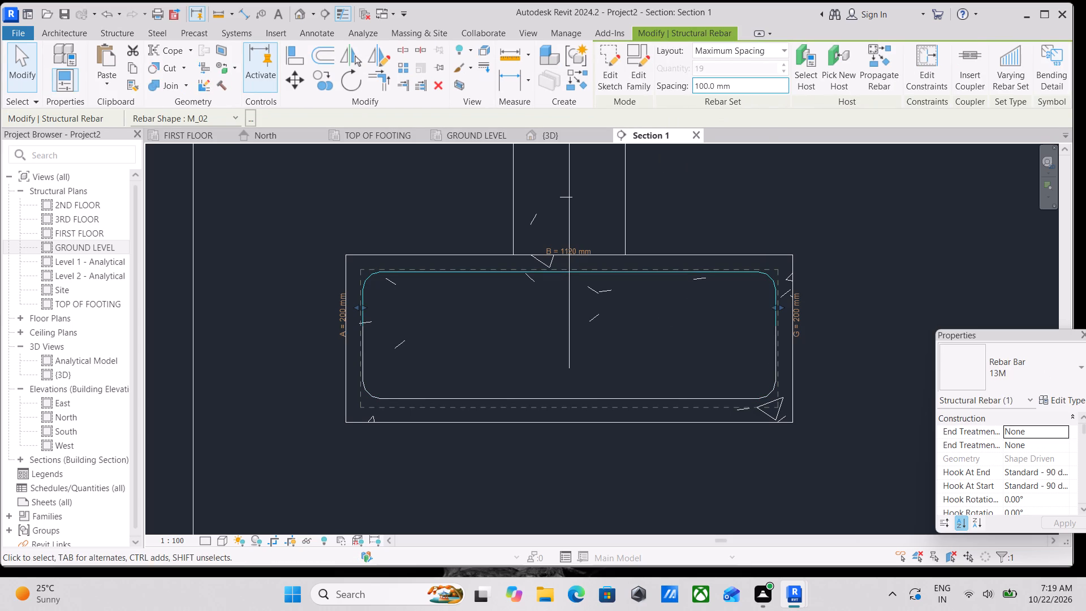
left_click_drag(742, 84, 650, 97)
type("120MM")
key("Return")
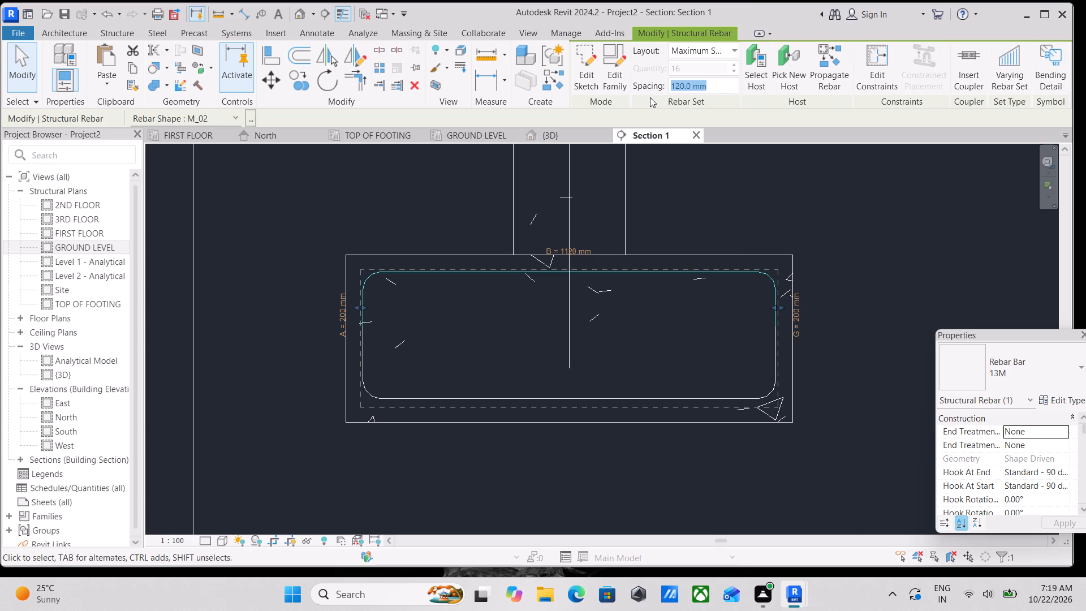
key("Escape")
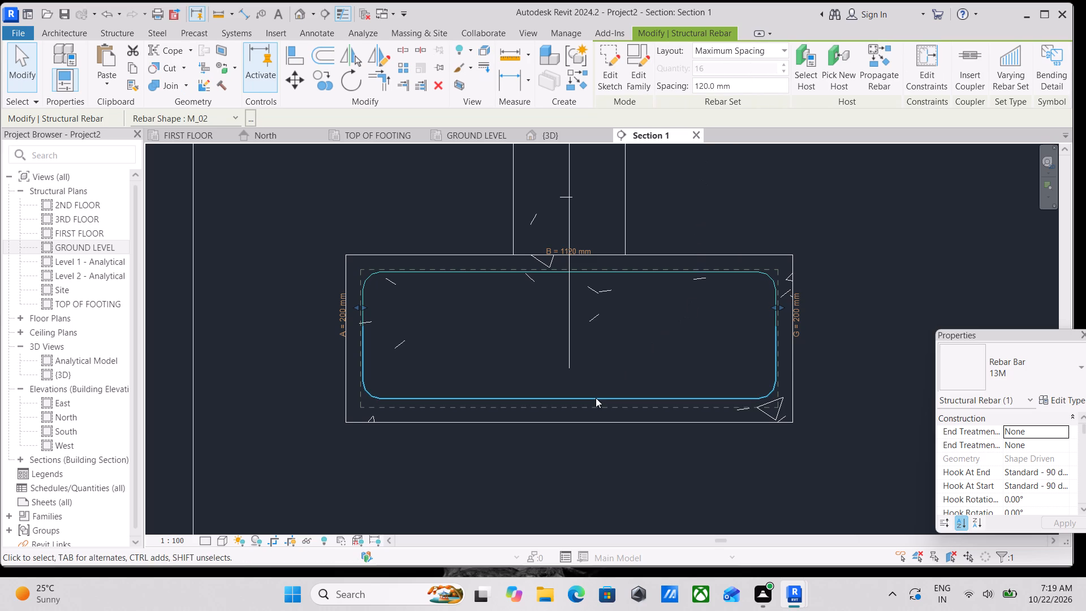
Set the section view's detail level to Fine.
left_click(596, 398)
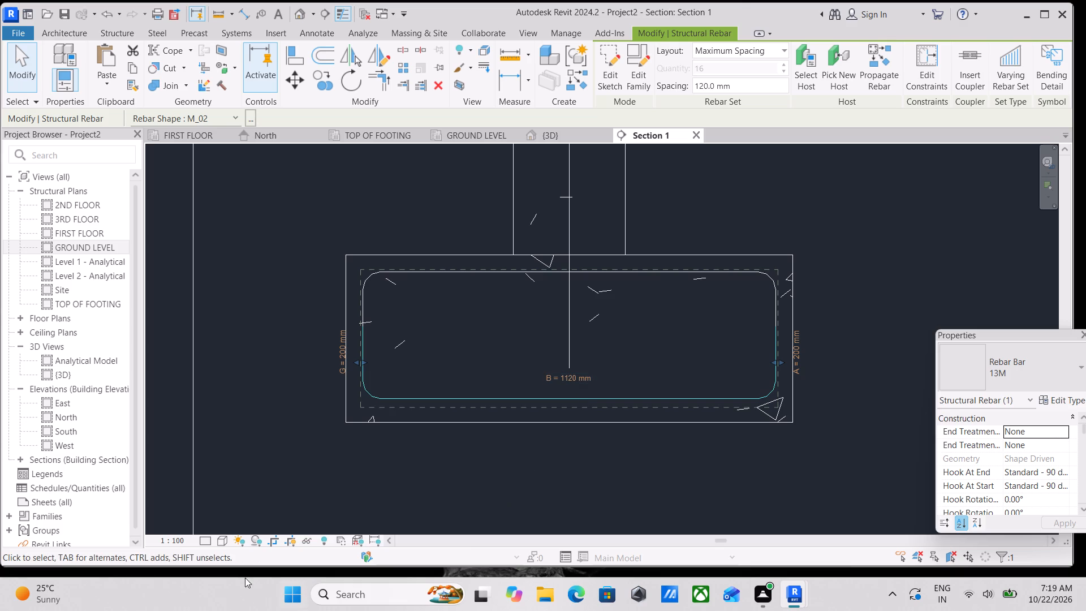
left_click(218, 540)
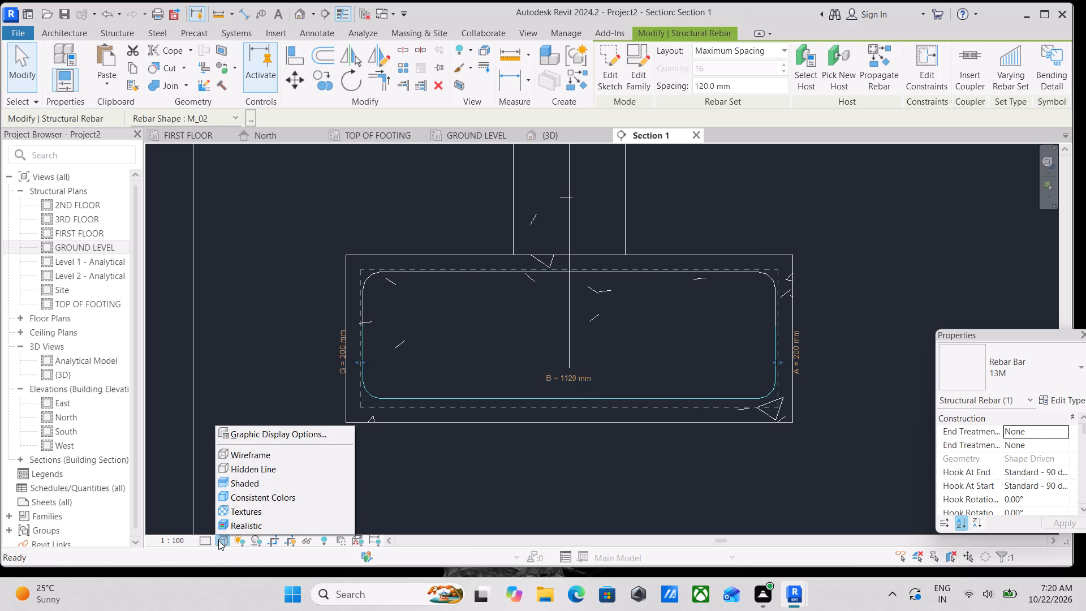
left_click(208, 543)
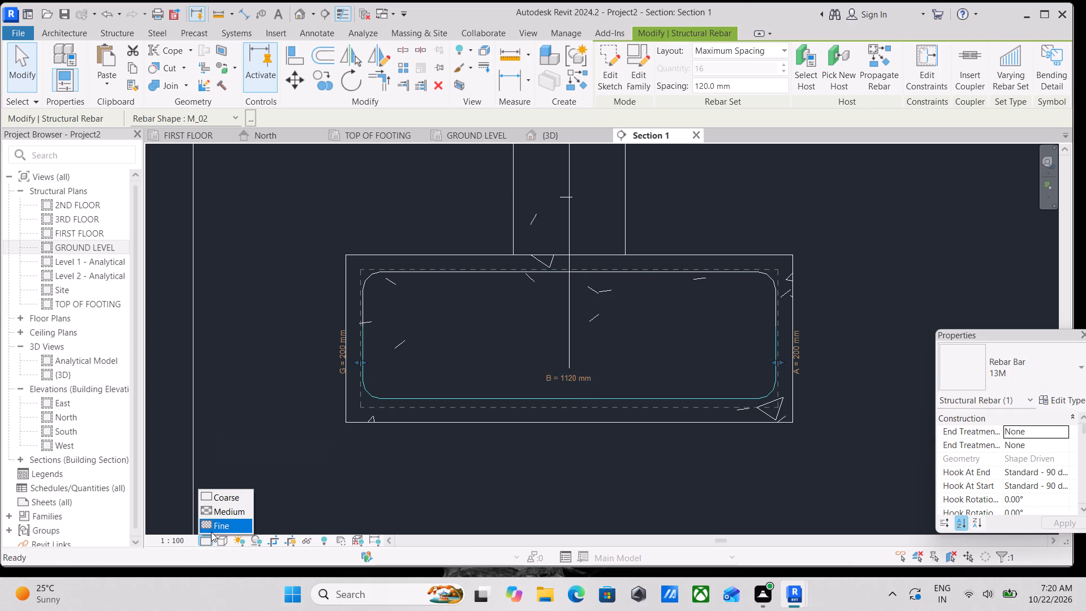
left_click(211, 532)
Pull both ends of the bottom U-shaped rebar inward inside the top bar's legs, making its B length about 1080 mm.
scroll(457, 388, "up", 2)
left_click(464, 397)
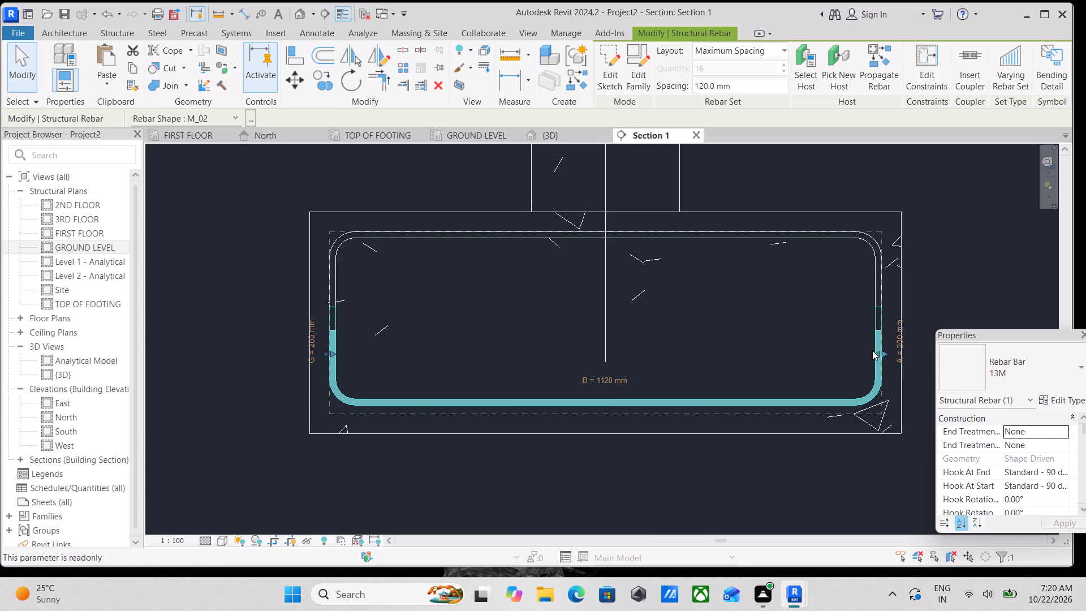
left_click_drag(875, 352, 863, 352)
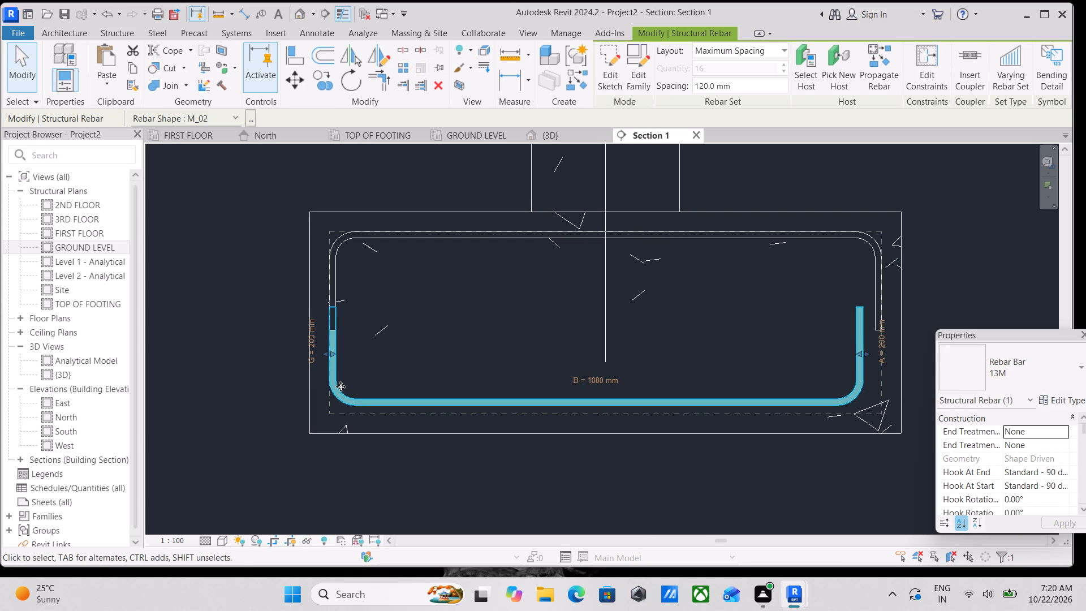
left_click(335, 354)
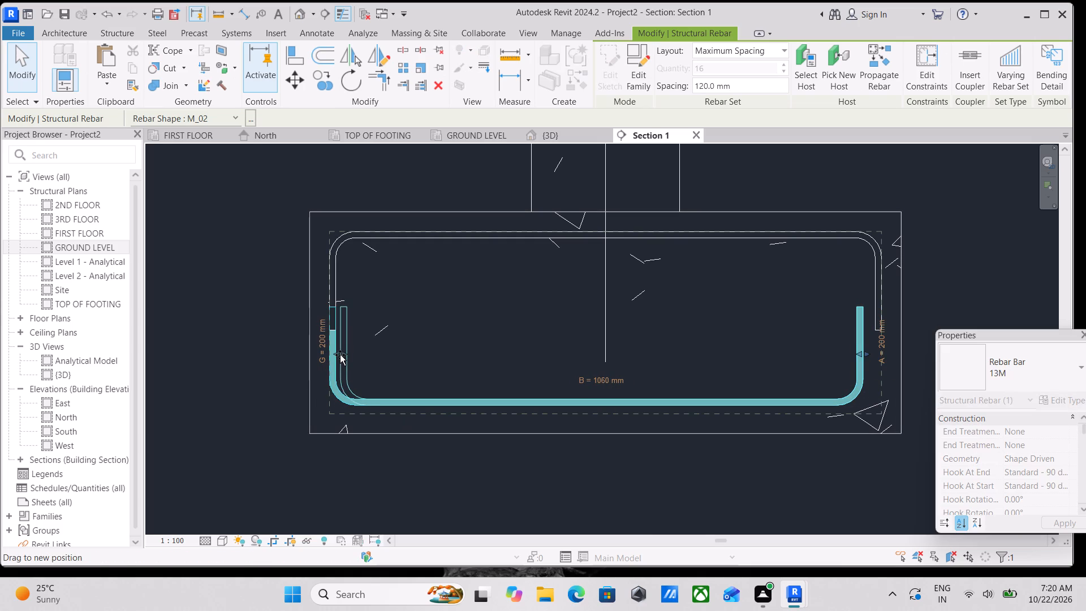
left_click(867, 351)
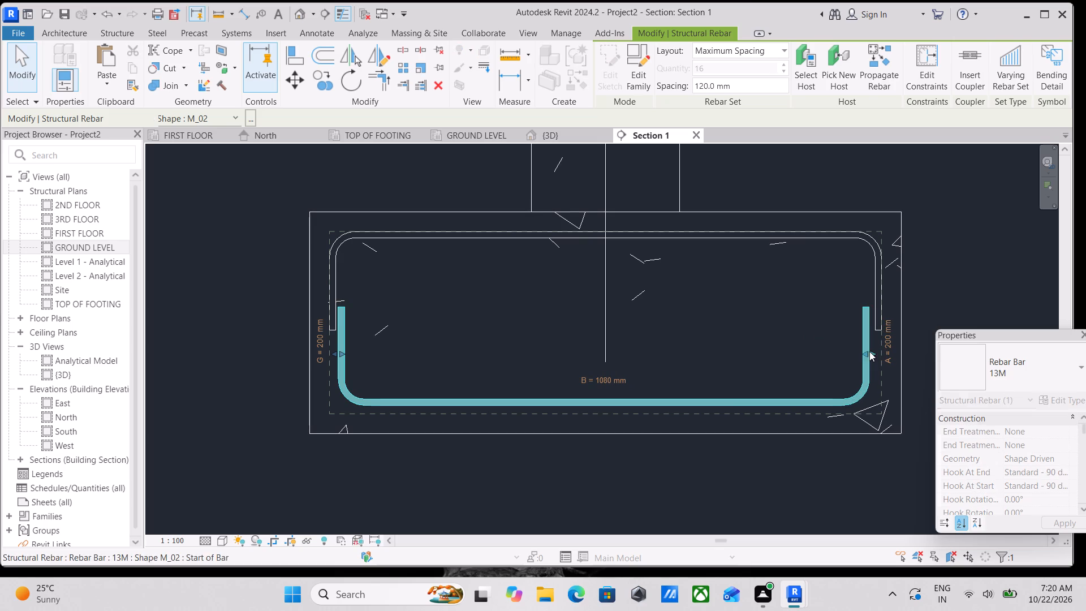
scroll(564, 369, "down", 2)
key("Escape")
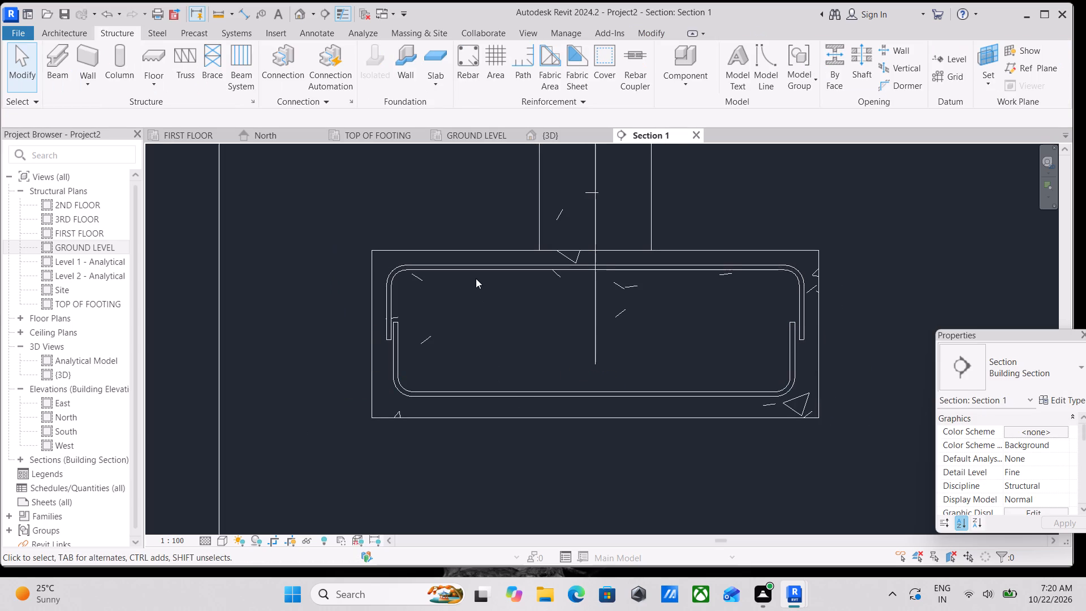
Set the top footing rebar's view visibility to unobscured in the {3D} view.
left_click(472, 265)
scroll(965, 467, "down", 4)
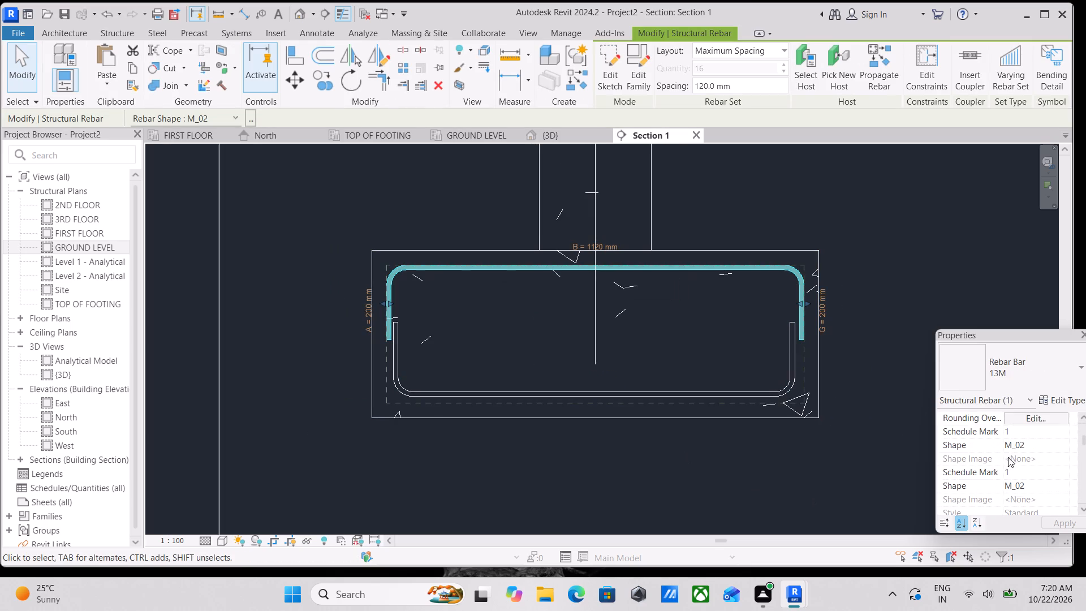
scroll(1028, 467, "down", 3)
scroll(1028, 467, "up", 1)
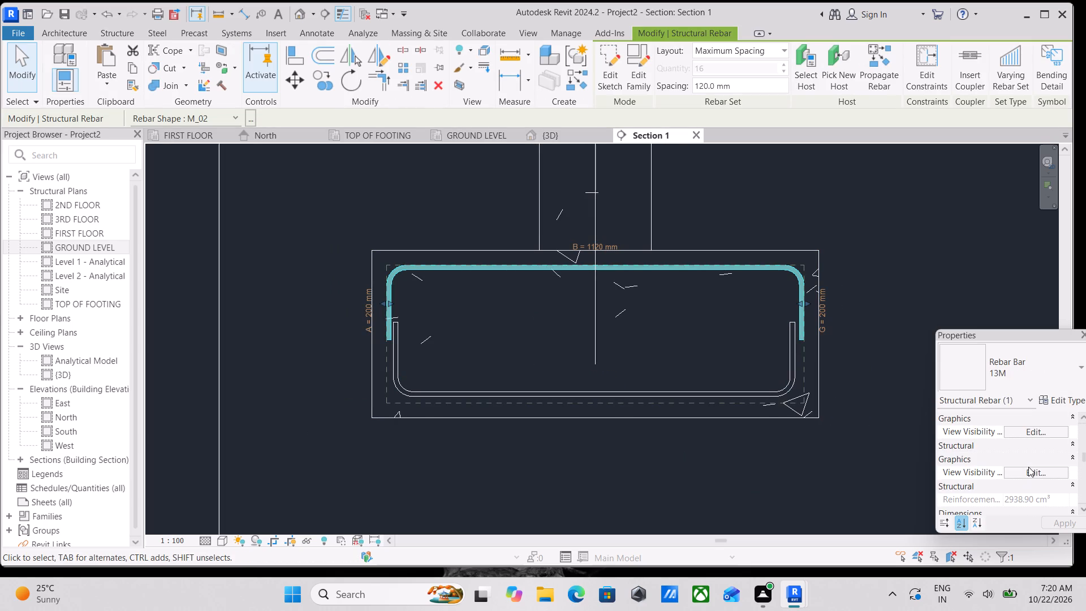
left_click(1029, 473)
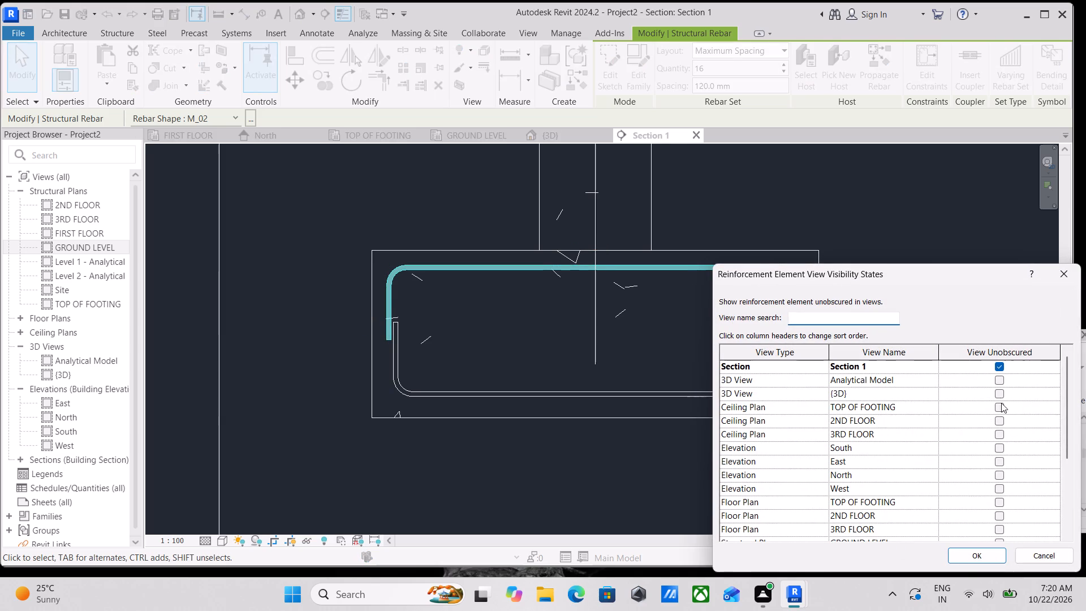
left_click(1000, 395)
left_click(987, 557)
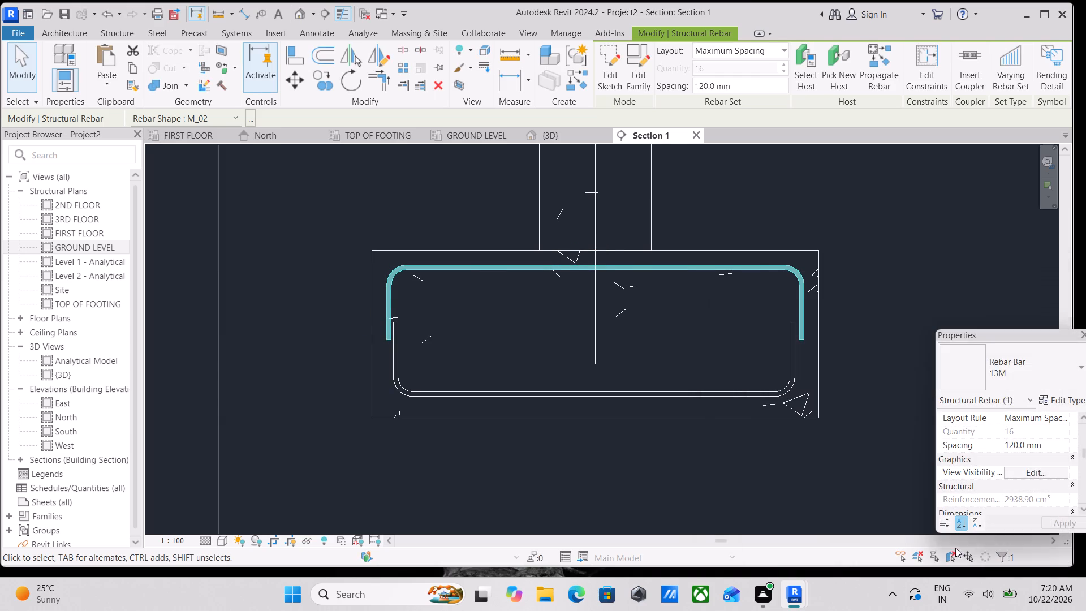
Set the bottom footing rebar's view visibility to unobscured in the {3D} view.
left_click(454, 395)
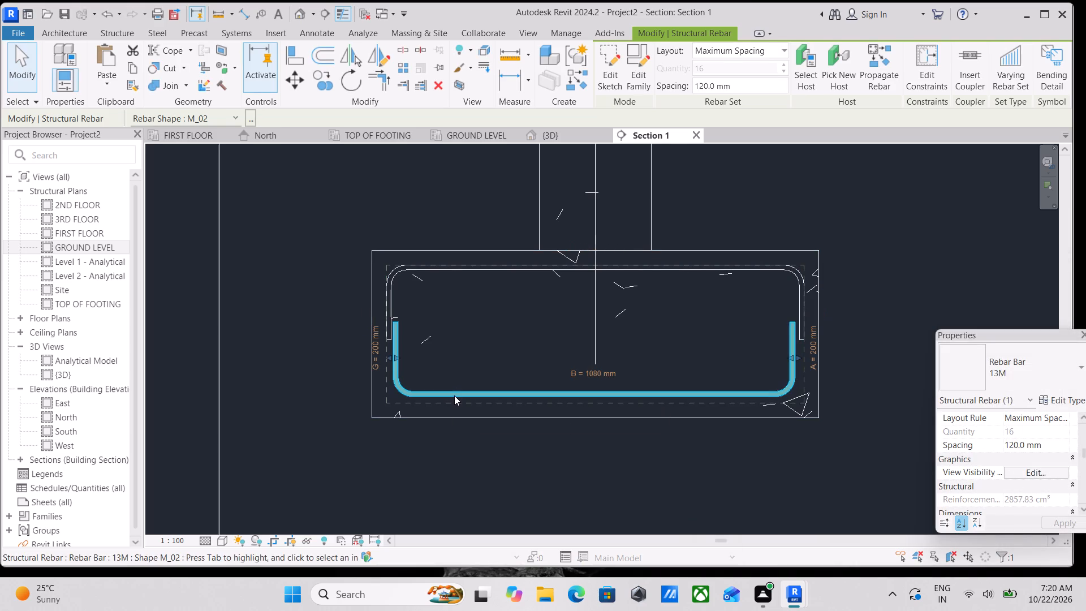
scroll(1081, 494, "down", 1)
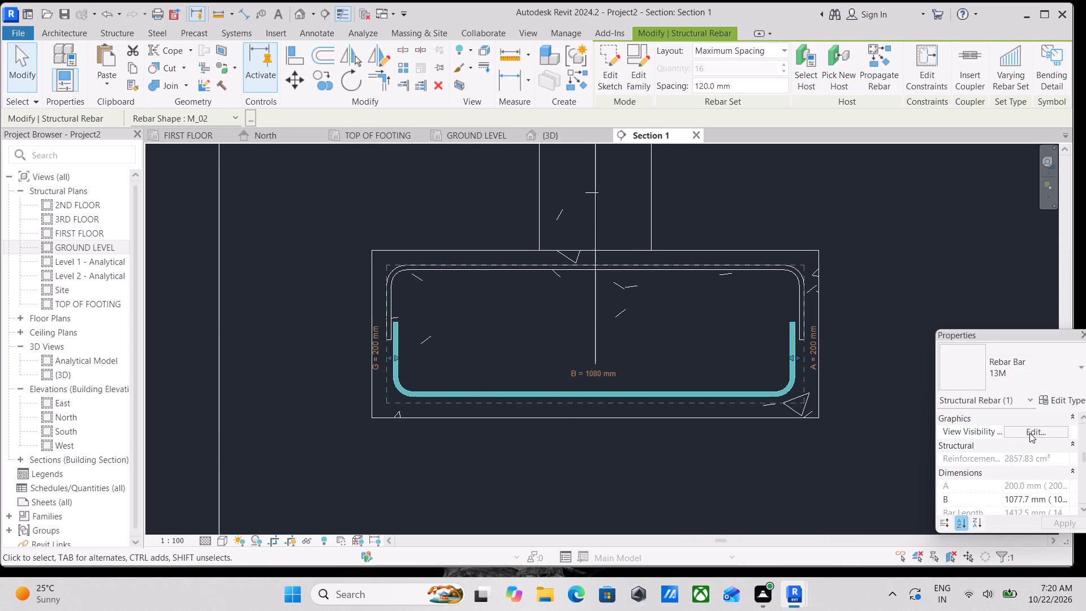
left_click(1029, 433)
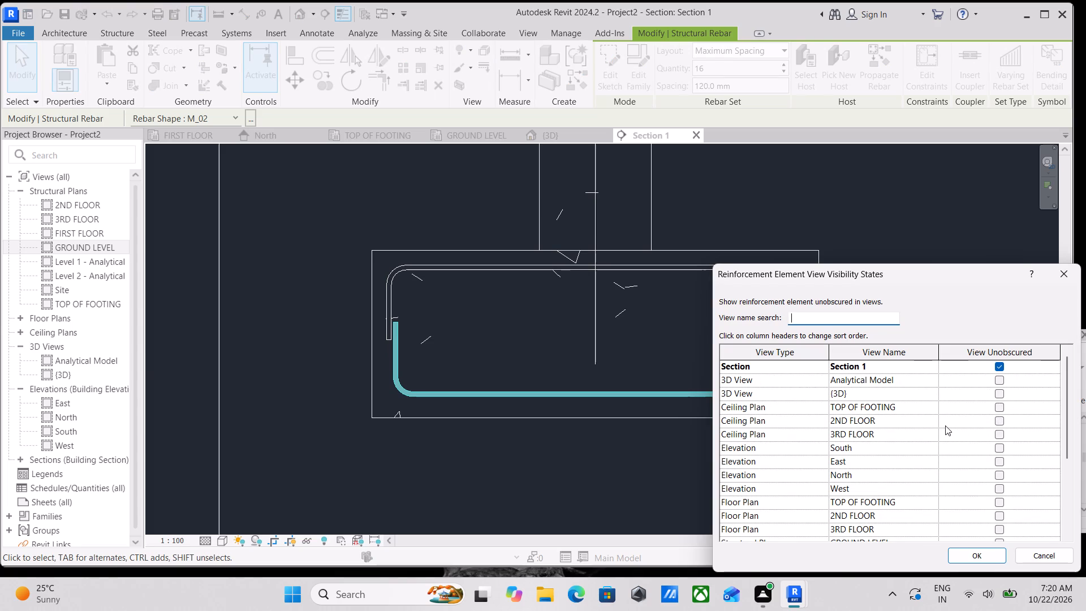
left_click(999, 392)
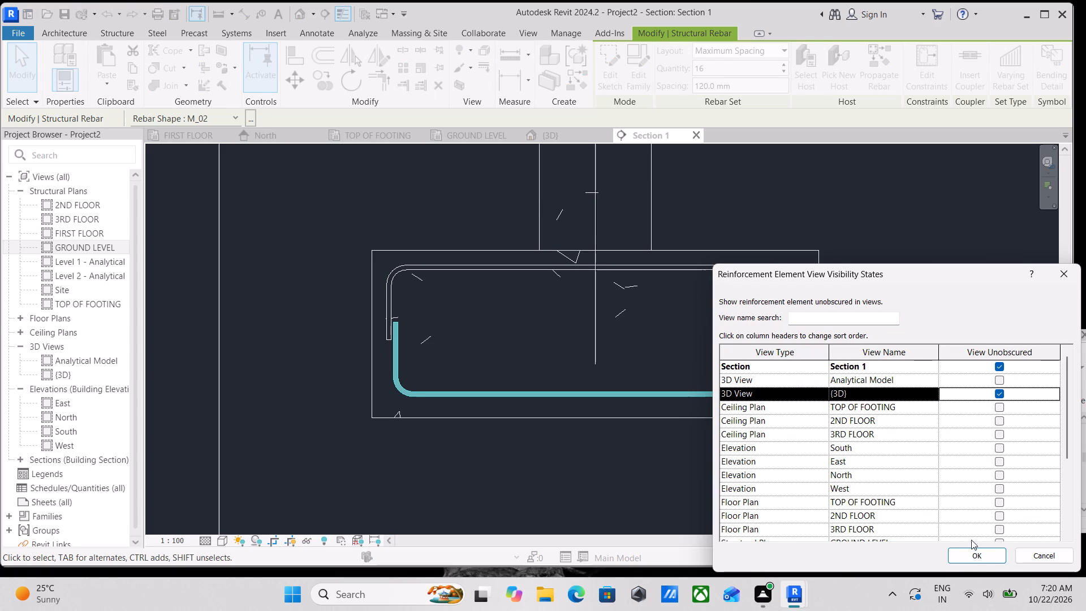
left_click(973, 556)
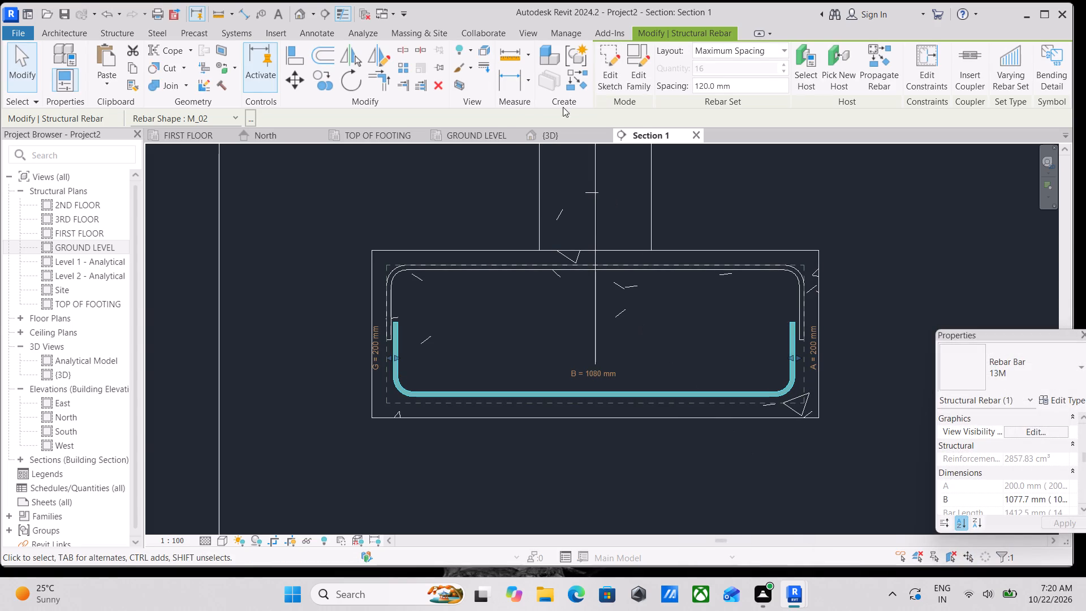
scroll(518, 275, "up", 2)
key("Escape")
Place a straight M_00 rebar perpendicular to cover inside the bottom U-bar's left corner, about 134 mm from the footing's side and 326 mm below its top.
scroll(382, 275, "down", 1)
middle_click_drag(382, 275, 394, 300)
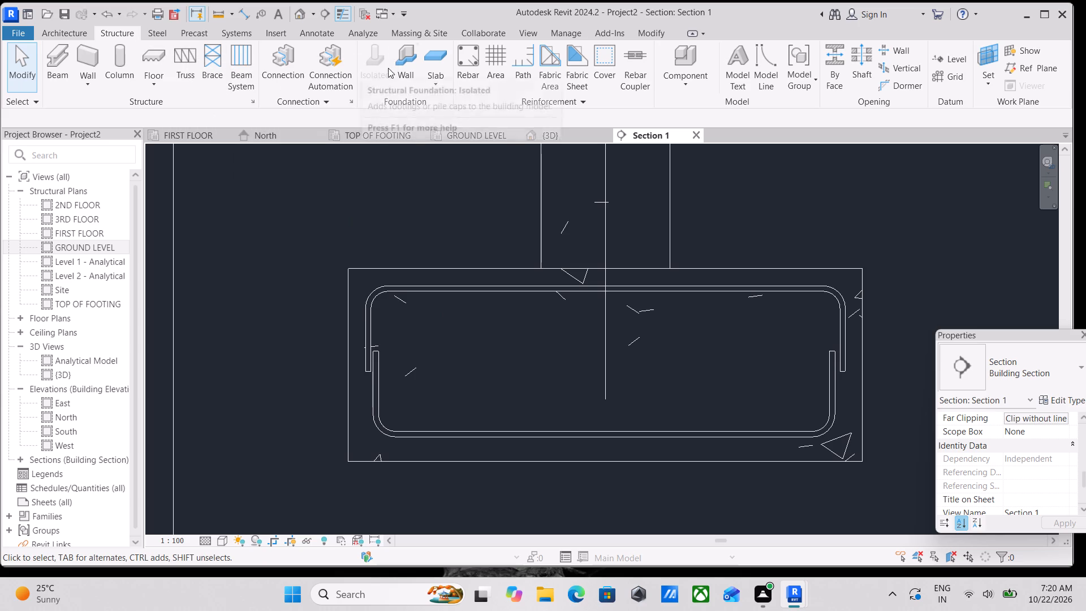
left_click(458, 78)
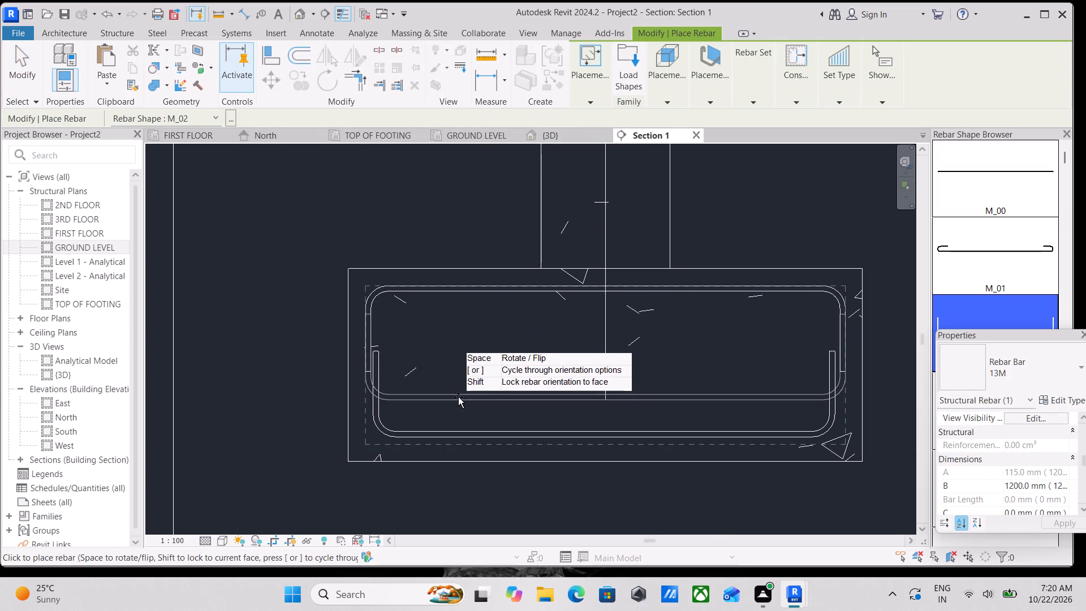
scroll(936, 274, "up", 2)
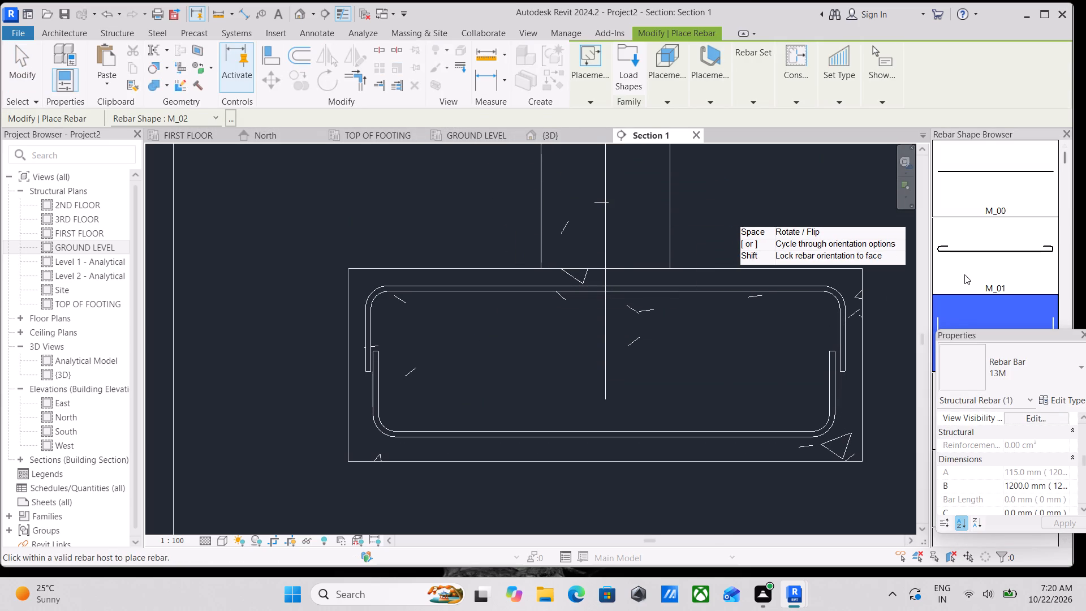
scroll(964, 274, "up", 6)
scroll(984, 226, "down", 7)
scroll(970, 253, "up", 5)
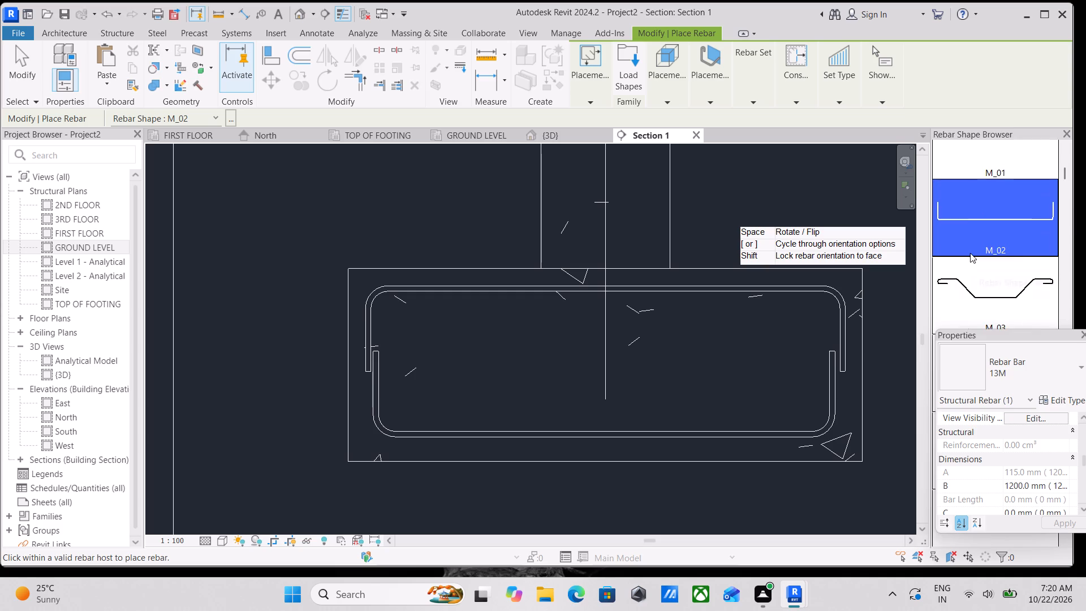
scroll(970, 253, "up", 6)
left_click(980, 179)
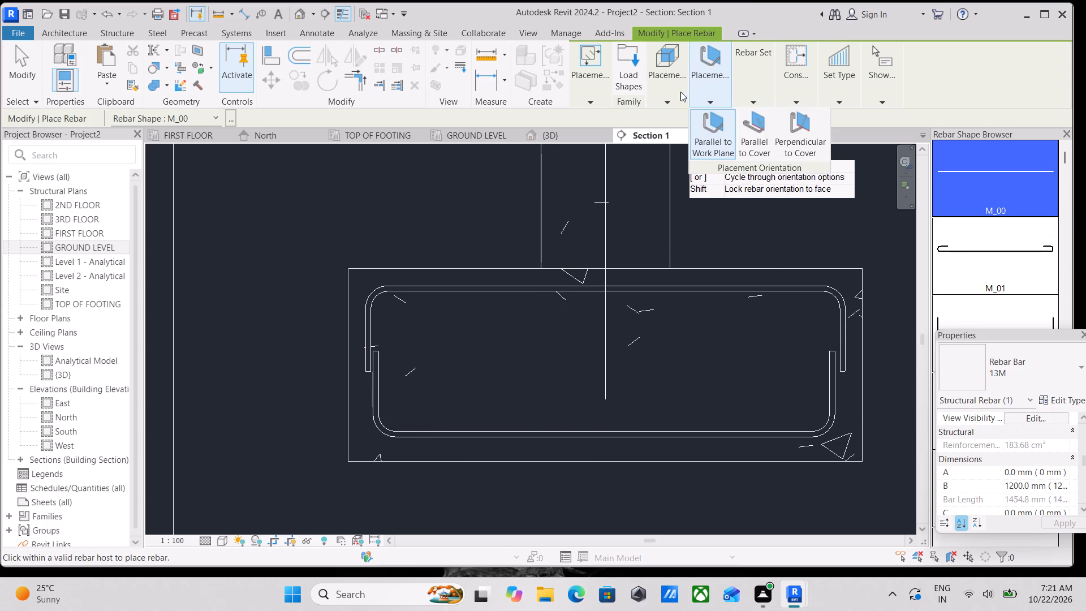
left_click(787, 132)
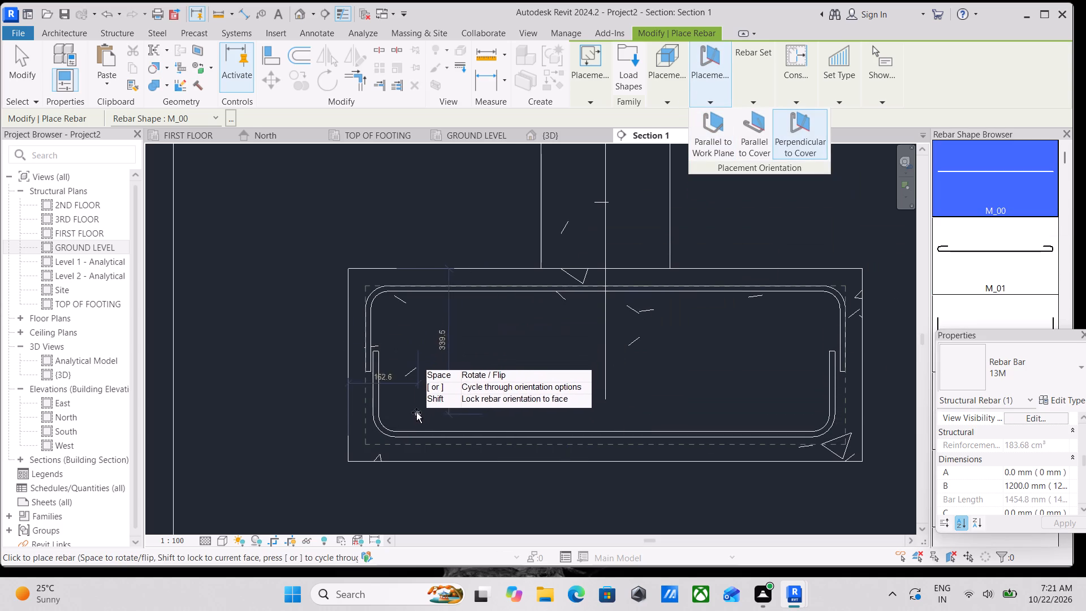
left_click(406, 408)
scroll(423, 426, "up", 2)
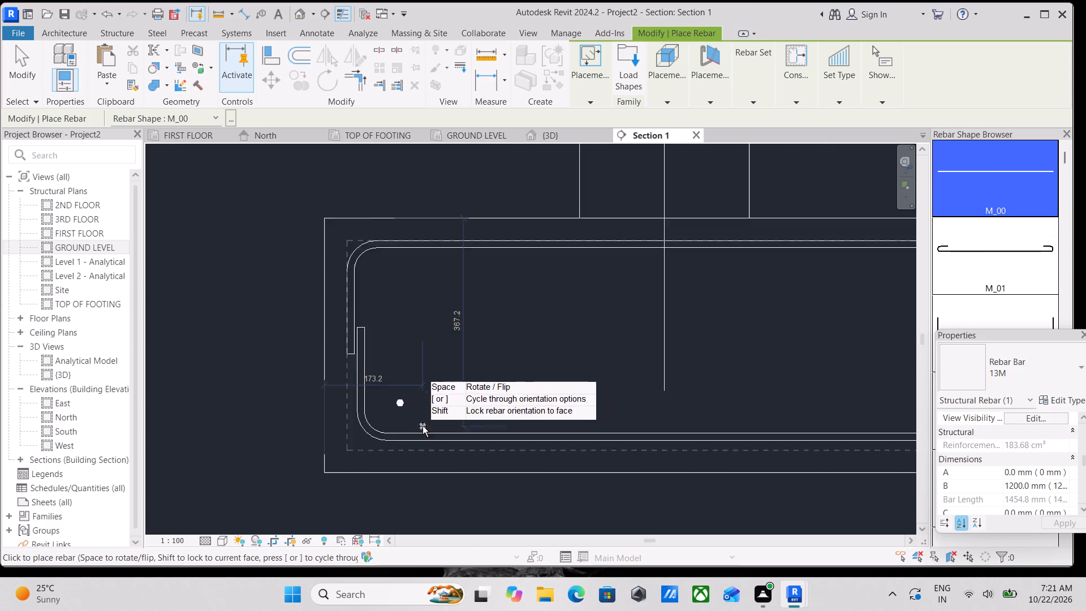
scroll(423, 426, "up", 1)
key("Escape")
Set the lower straight footing rebar's view visibility to unobscured in the {3D} view.
left_click(396, 405)
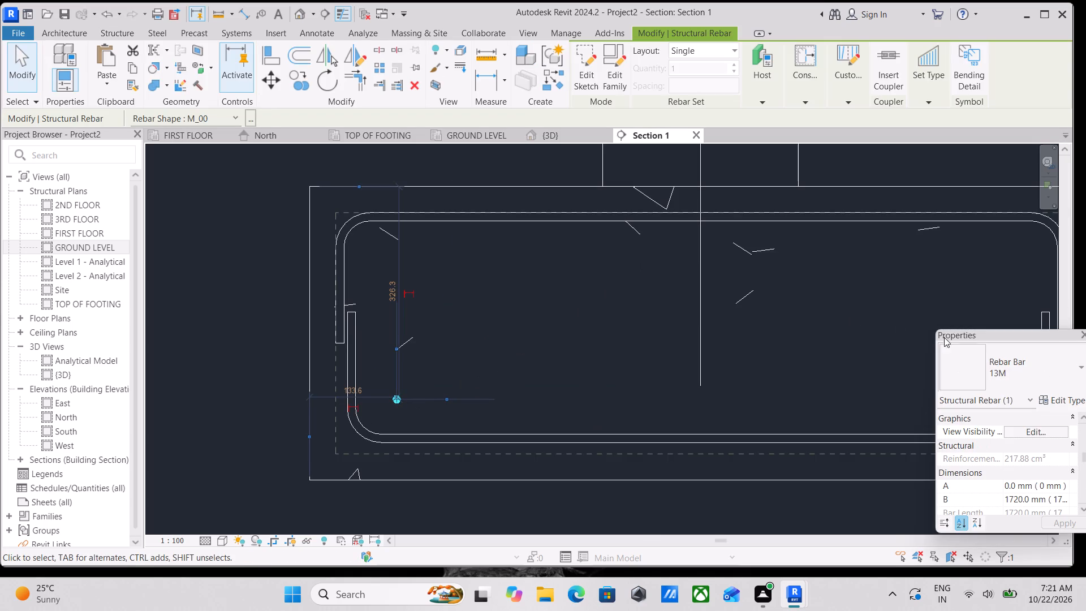
left_click(1029, 432)
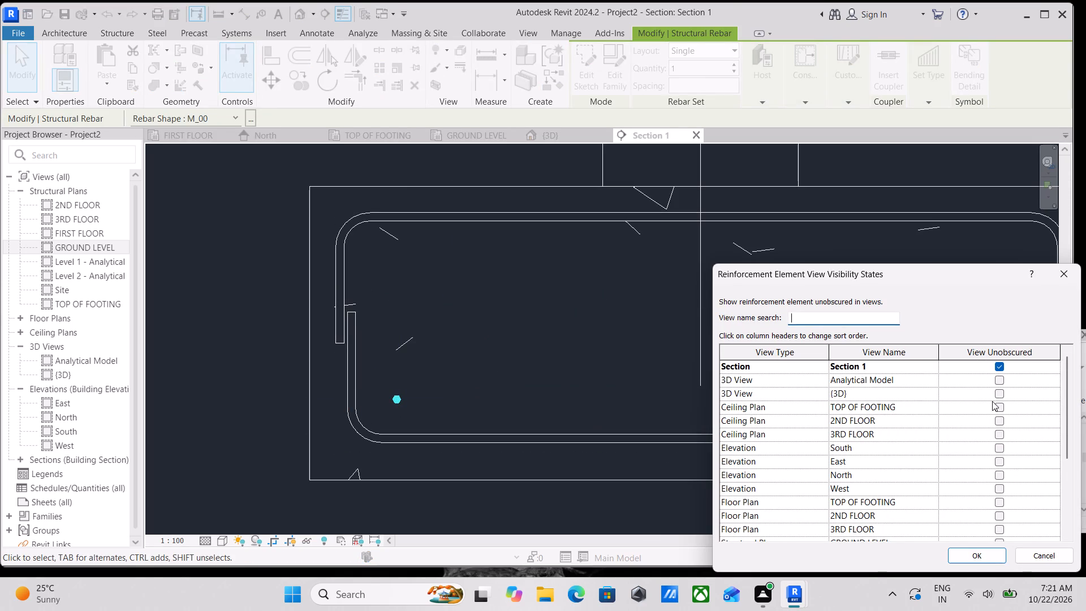
scroll(958, 449, "down", 1)
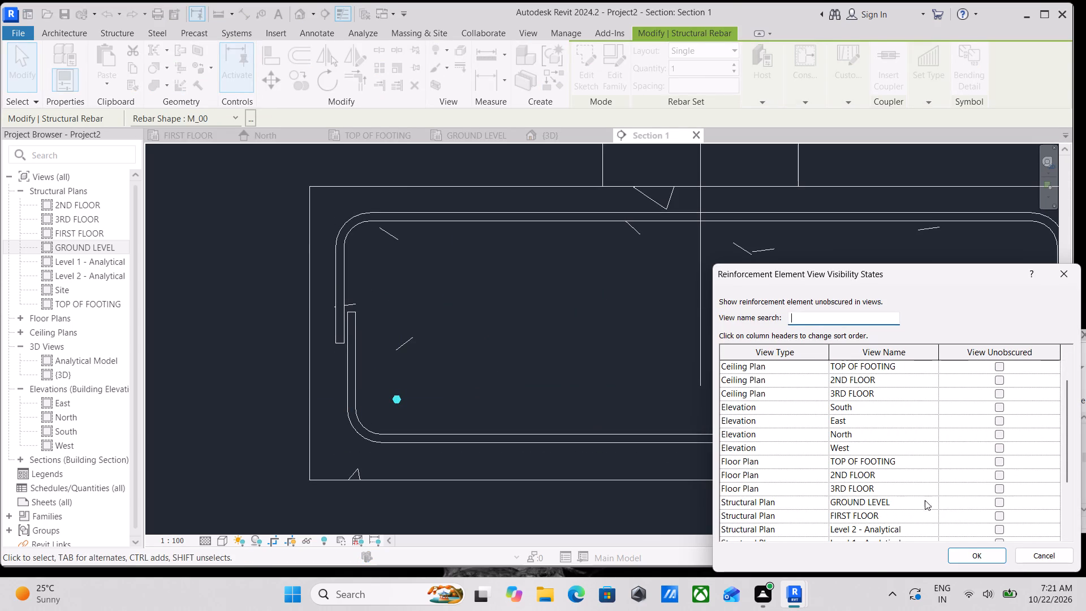
scroll(920, 505, "up", 1)
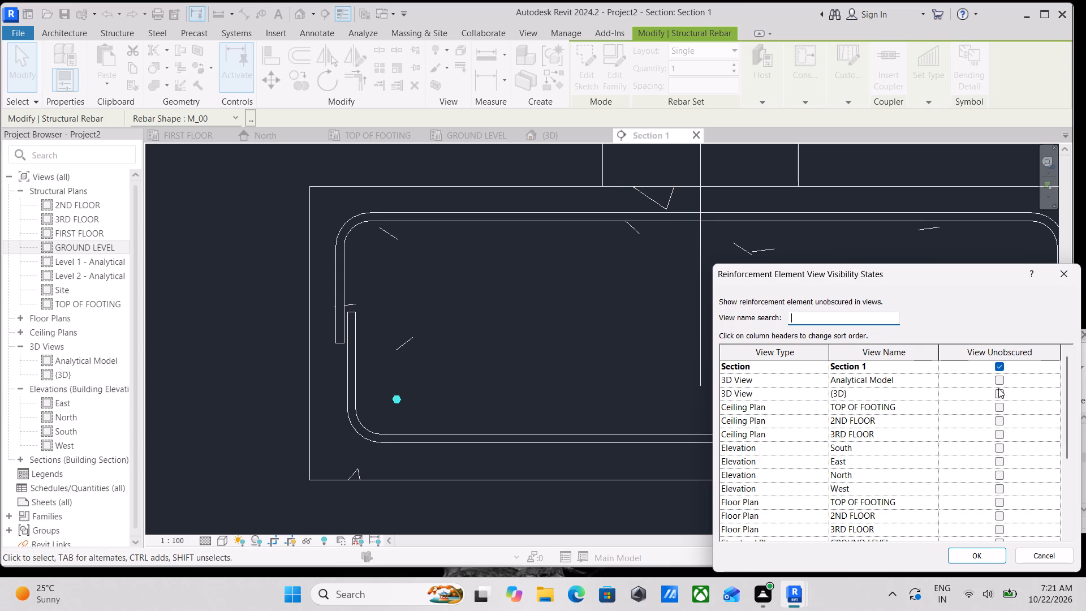
left_click(1000, 394)
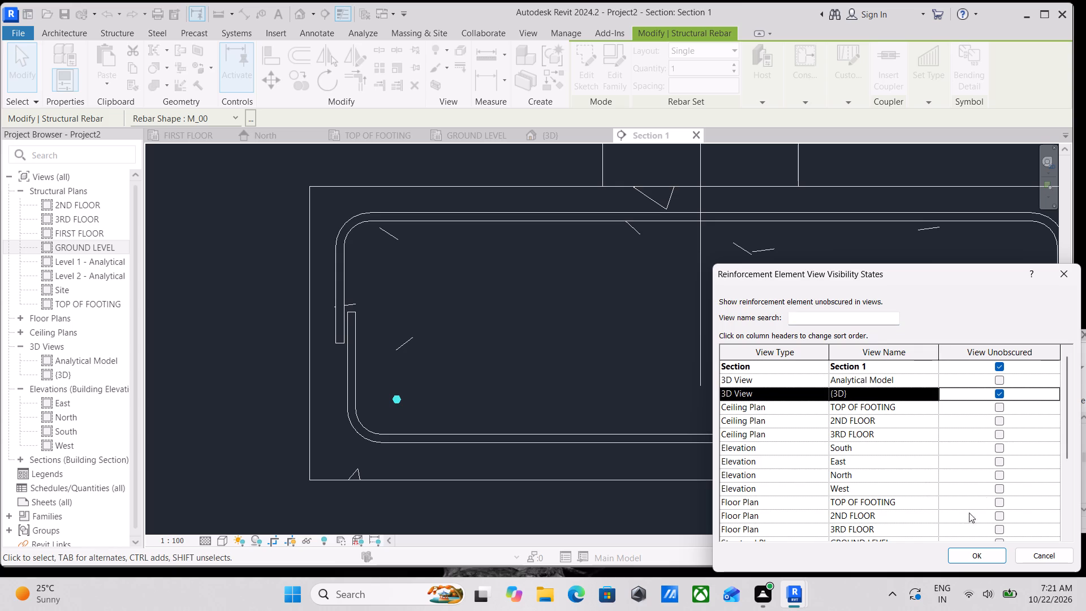
left_click(973, 554)
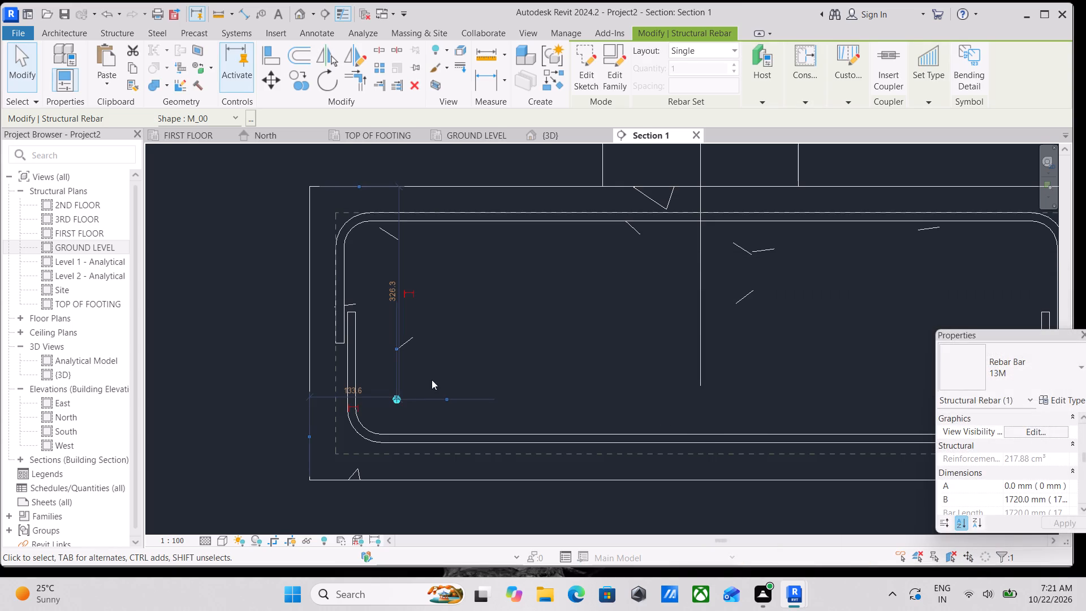
Set the lower straight rebar's layout to Maximum Spacing with 120 mm spacing.
left_click(700, 54)
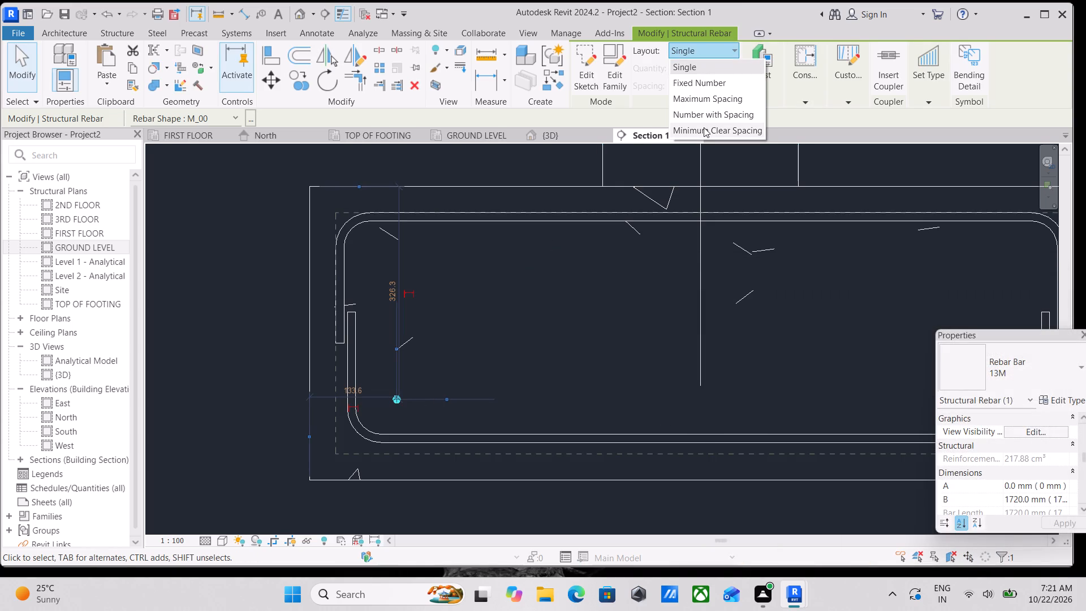
left_click(733, 105)
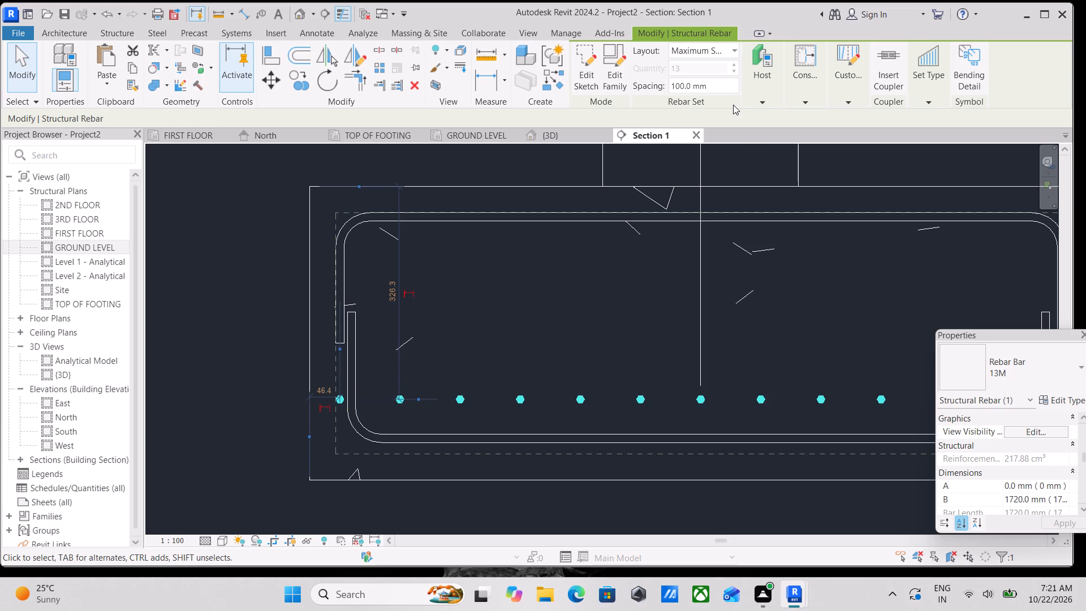
left_click_drag(718, 90, 641, 93)
type("120MM")
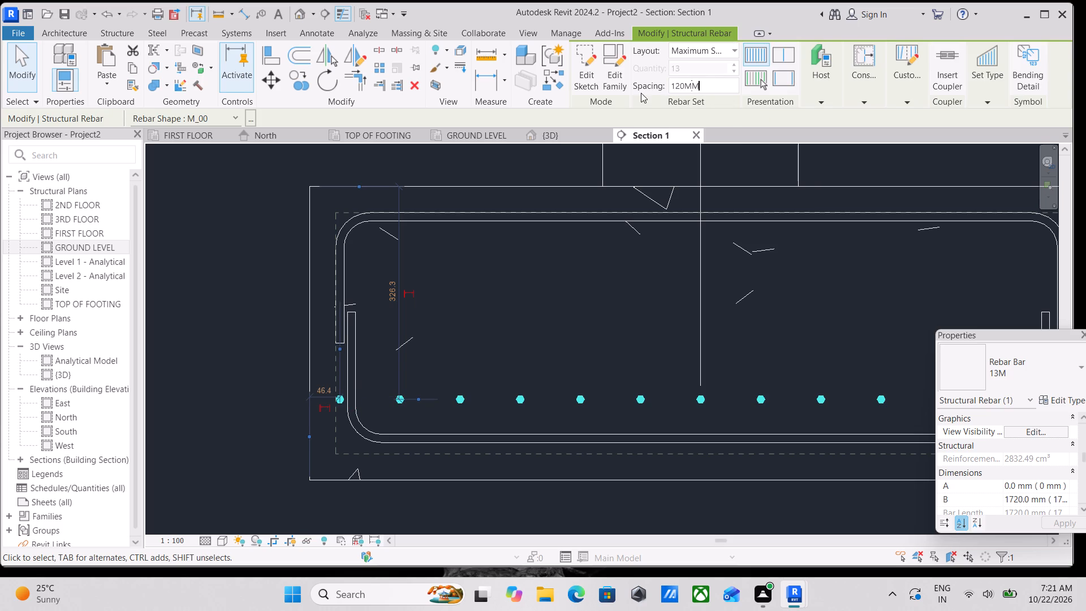
key("Return")
scroll(705, 81, "down", 3)
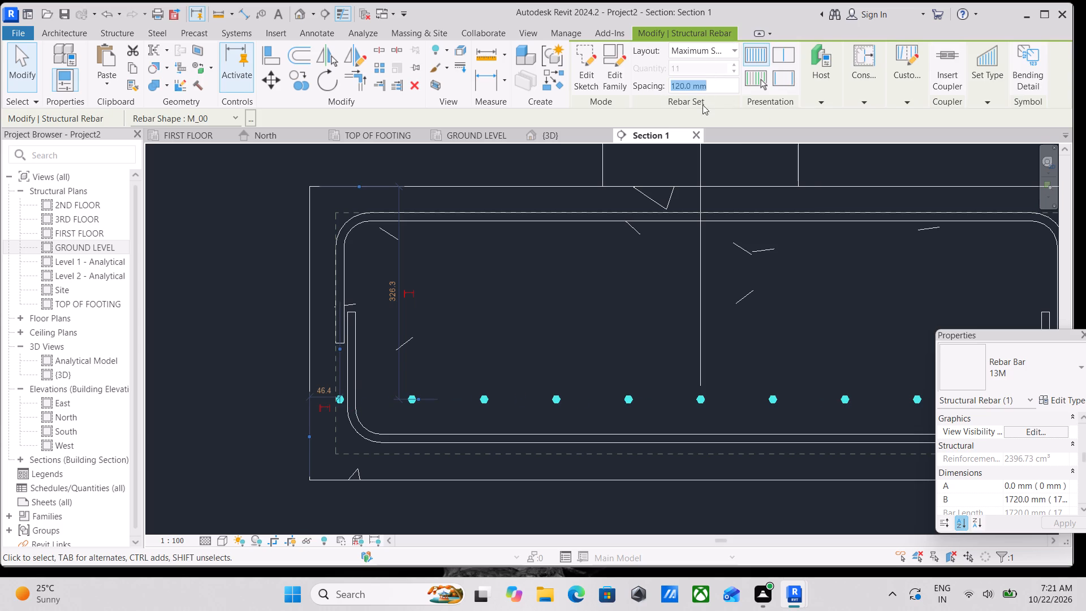
key("Escape")
Pull both ends of the lower straight rebar set inward so its outermost bars sit inside the bottom U-shaped rebar's legs.
scroll(803, 262, "down", 3)
middle_click_drag(778, 282, 714, 279)
scroll(445, 445, "up", 3)
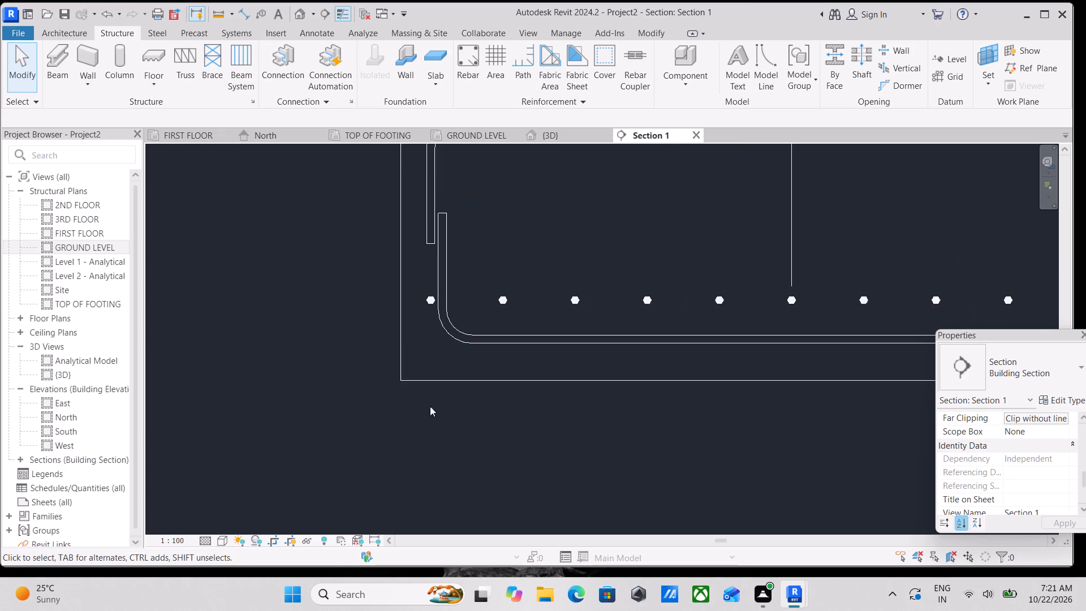
scroll(397, 331, "up", 3)
left_click(442, 282)
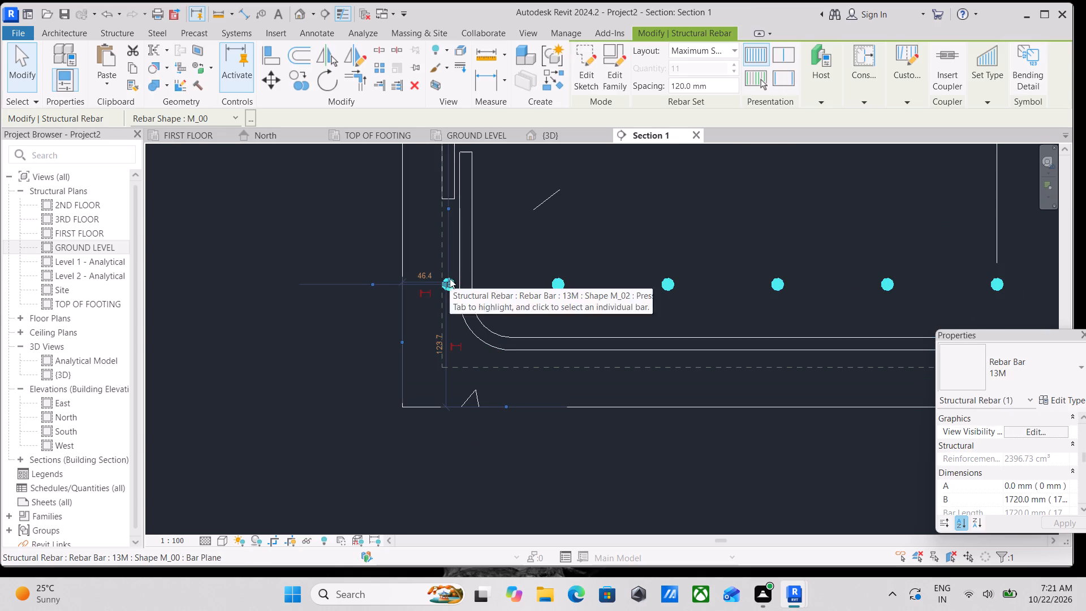
left_click_drag(450, 279, 493, 285)
scroll(651, 259, "down", 1)
middle_click_drag(651, 259, 336, 304)
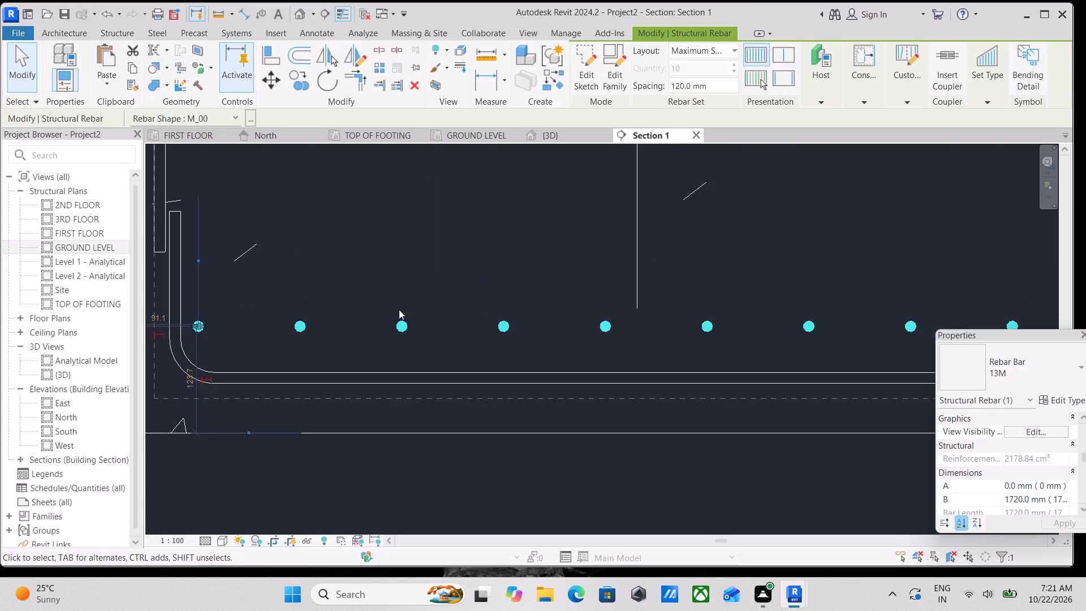
scroll(507, 307, "down", 4)
middle_click_drag(523, 309, 359, 305)
scroll(363, 307, "up", 1)
scroll(667, 321, "up", 2)
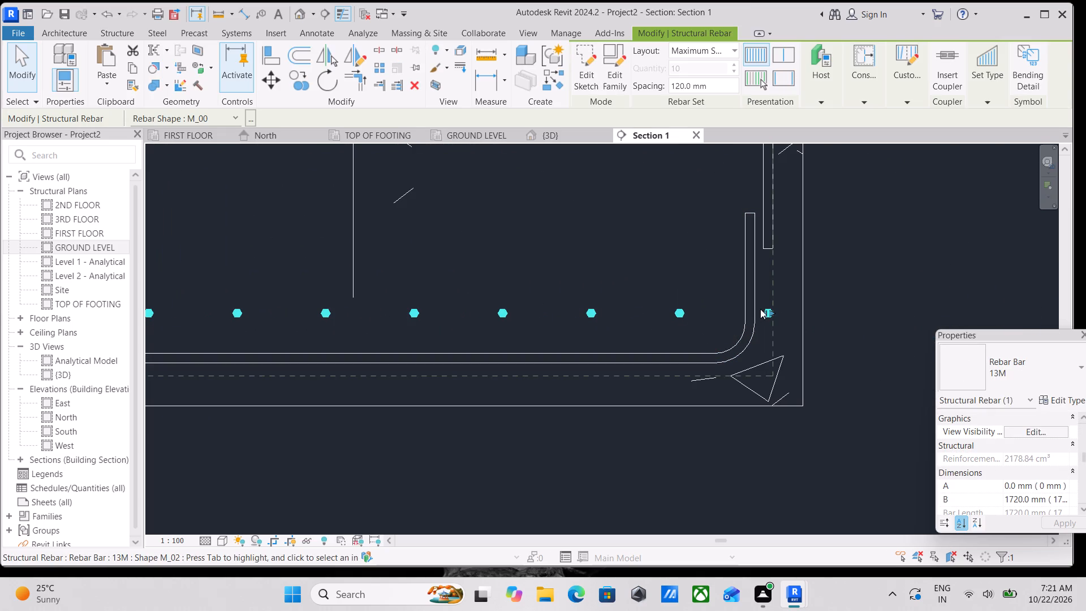
left_click_drag(760, 309, 725, 311)
scroll(660, 293, "down", 2)
middle_click_drag(660, 293, 785, 295)
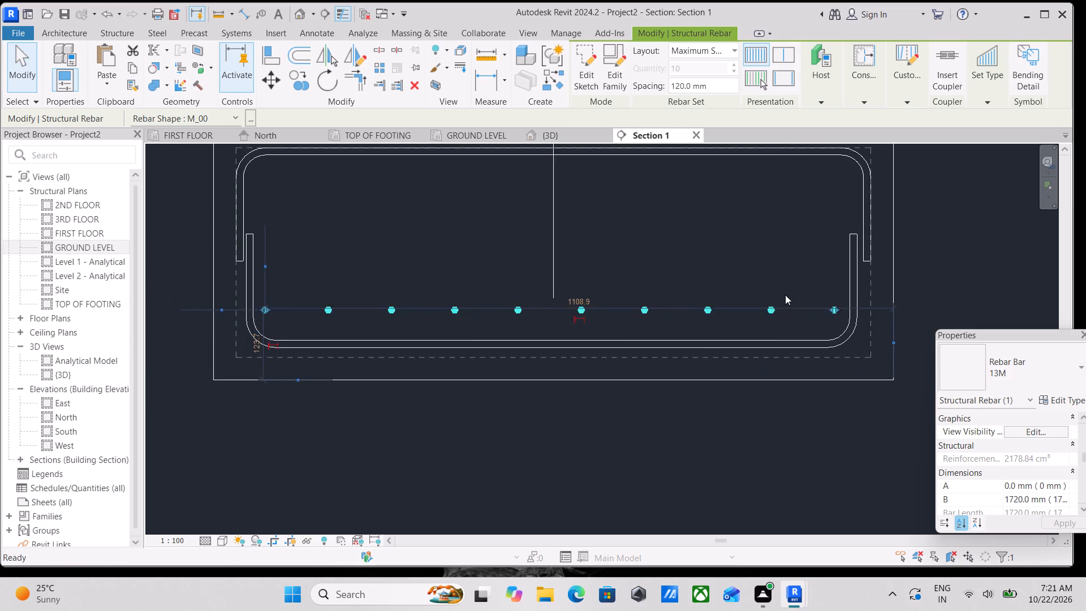
scroll(463, 299, "down", 2)
middle_click_drag(463, 298, 502, 322)
scroll(502, 322, "up", 1)
key("Escape")
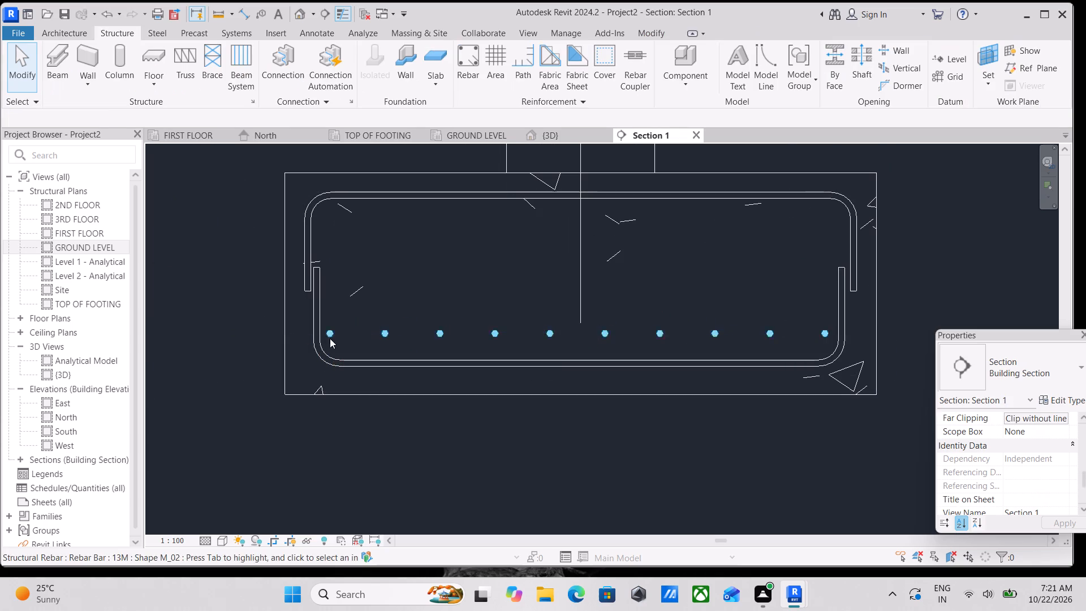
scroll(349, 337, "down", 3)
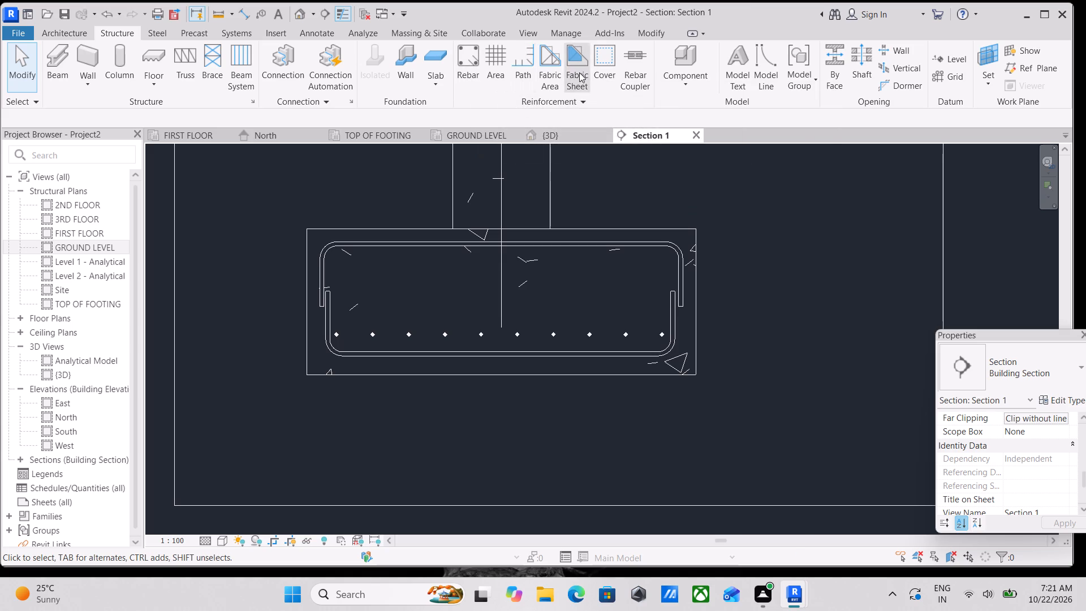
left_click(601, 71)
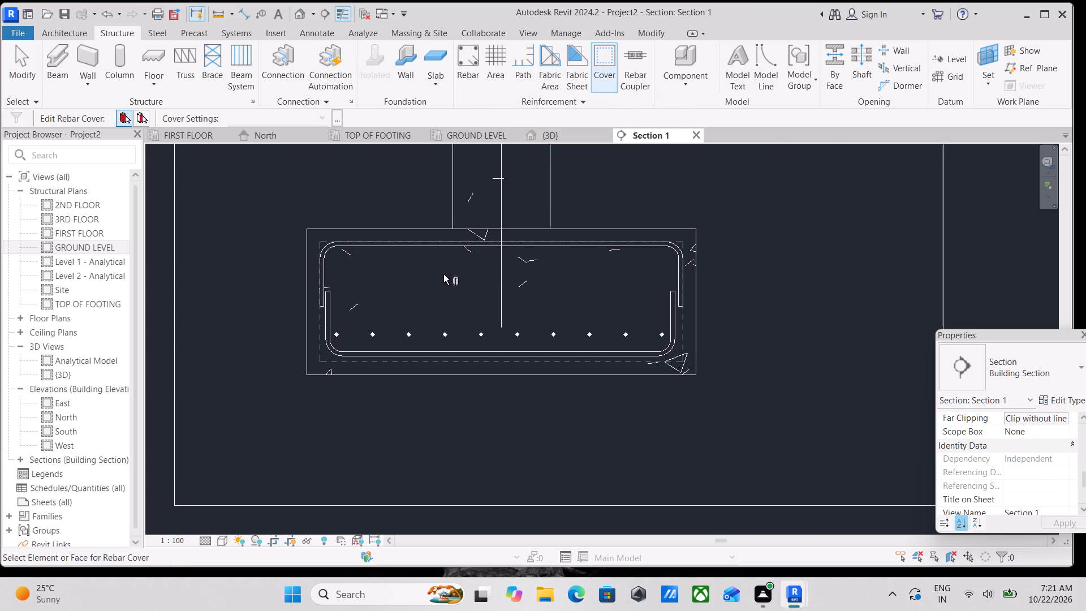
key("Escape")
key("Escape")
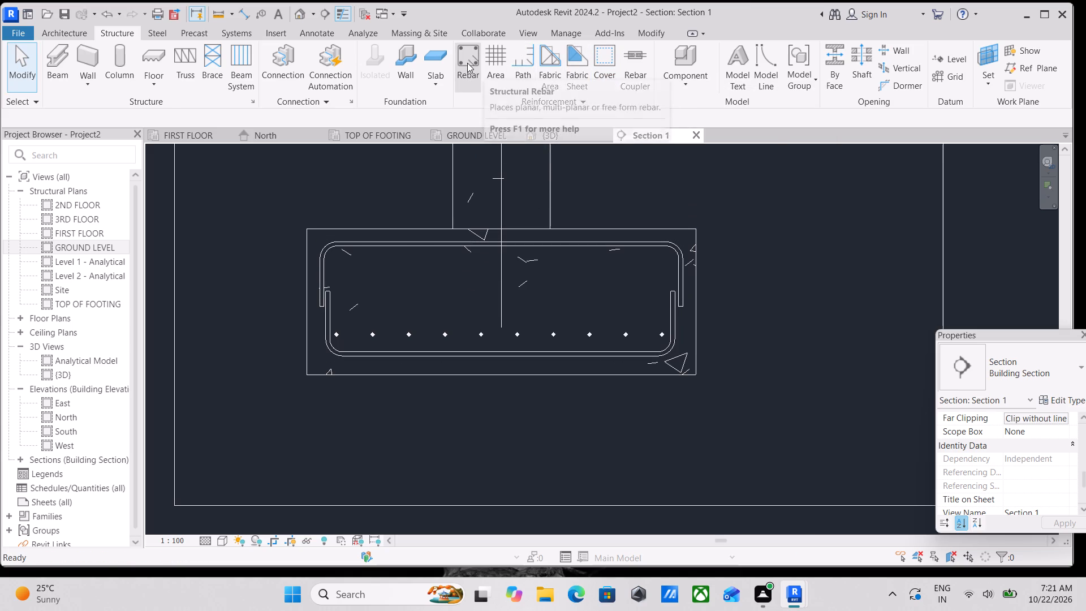
Place a straight M_00 rebar perpendicular to cover inside the top U-bar's left corner, about 381 mm above the footing's base.
left_click(467, 63)
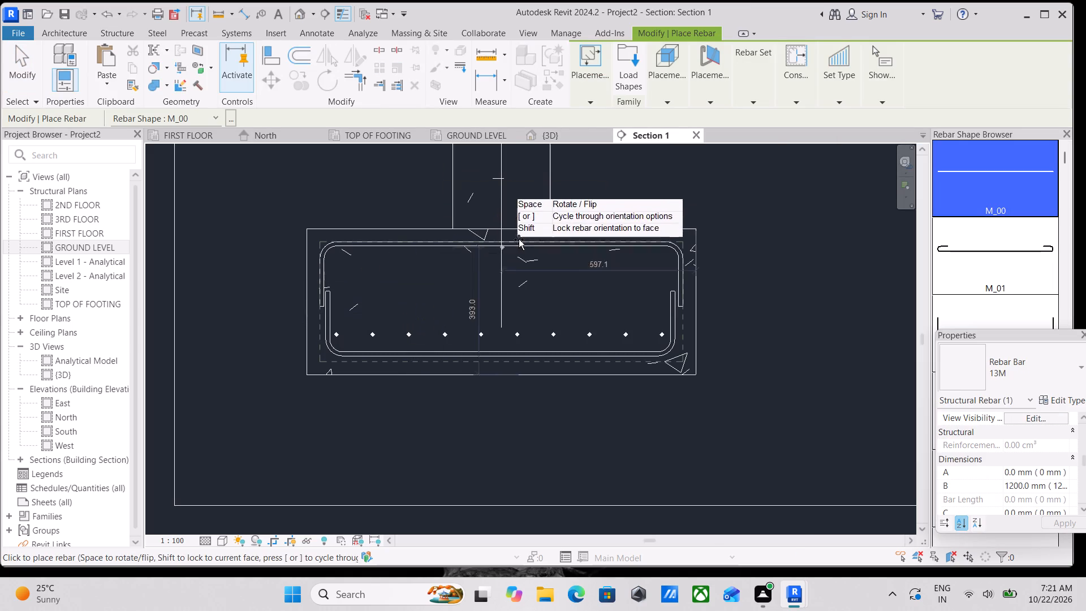
scroll(356, 263, "up", 2)
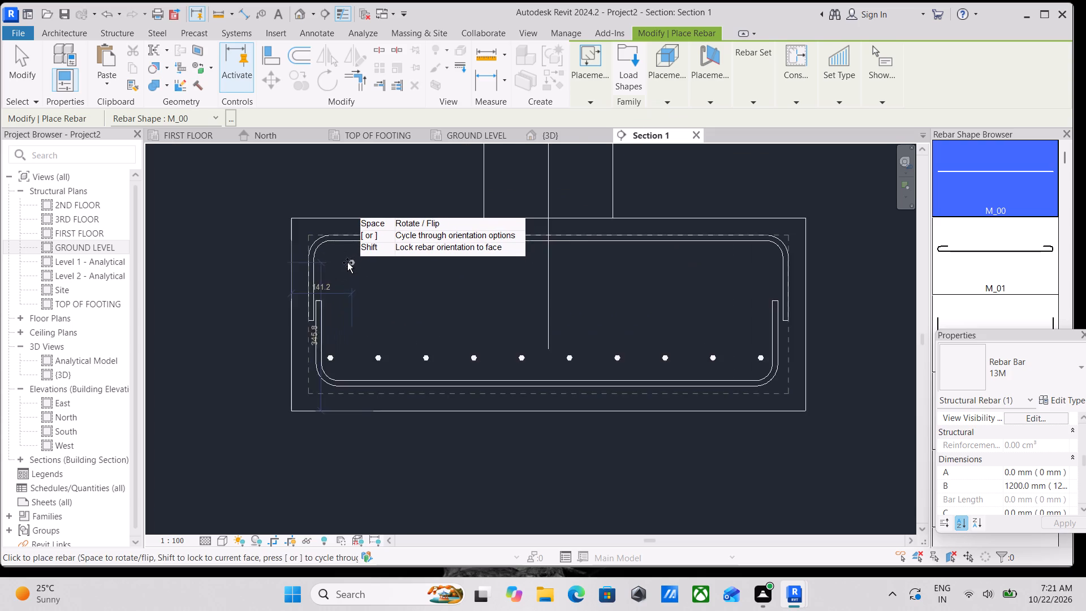
scroll(346, 263, "up", 3)
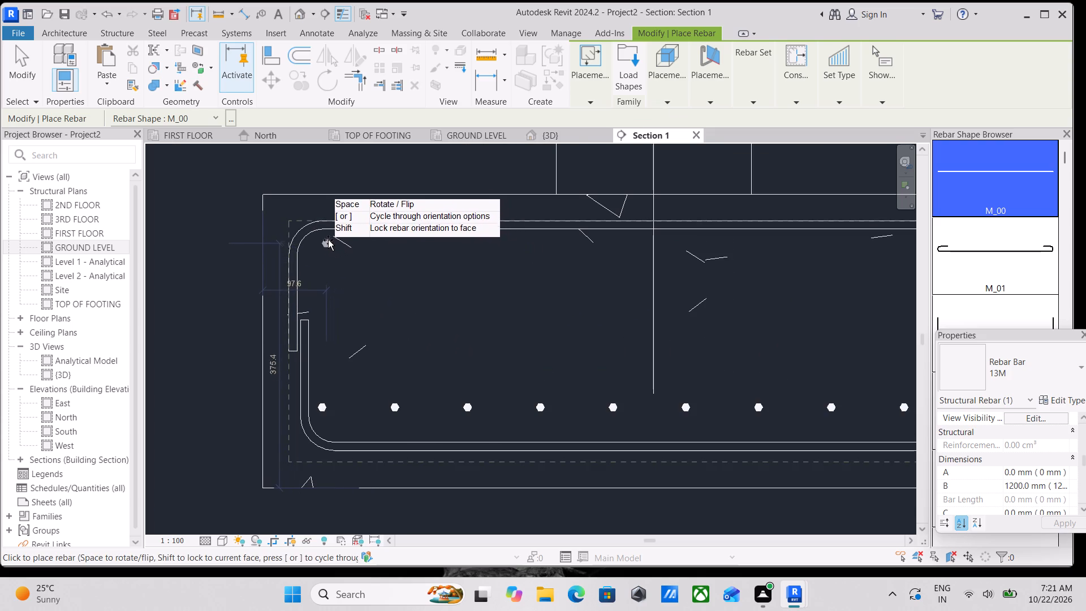
left_click(328, 239)
key("Escape")
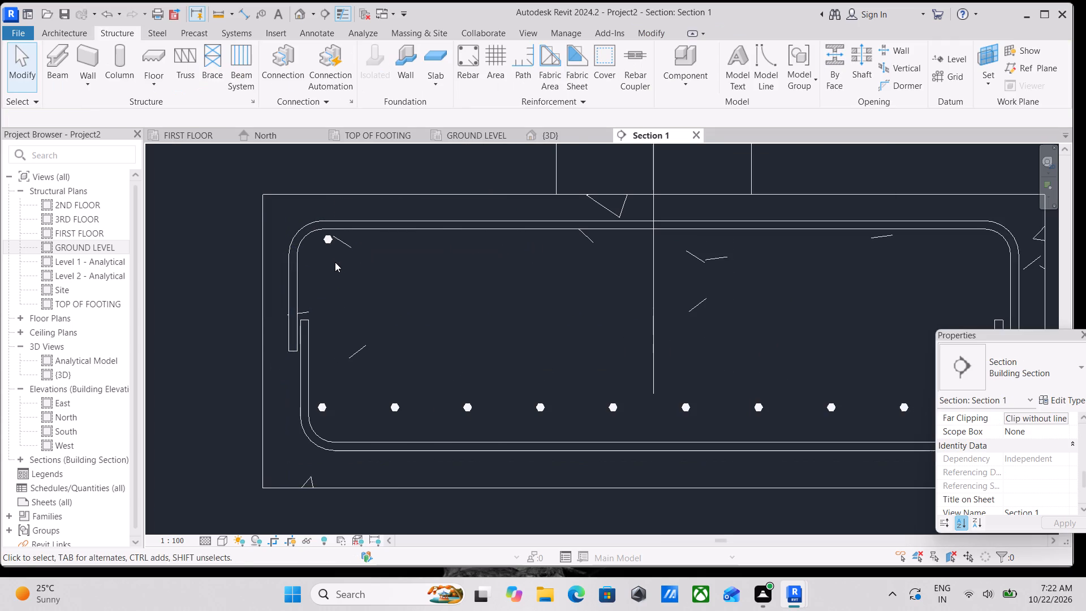
scroll(330, 257, "up", 1)
key("Escape")
Set the upper straight footing rebar's view visibility to unobscured in the {3D} view.
left_click(327, 241)
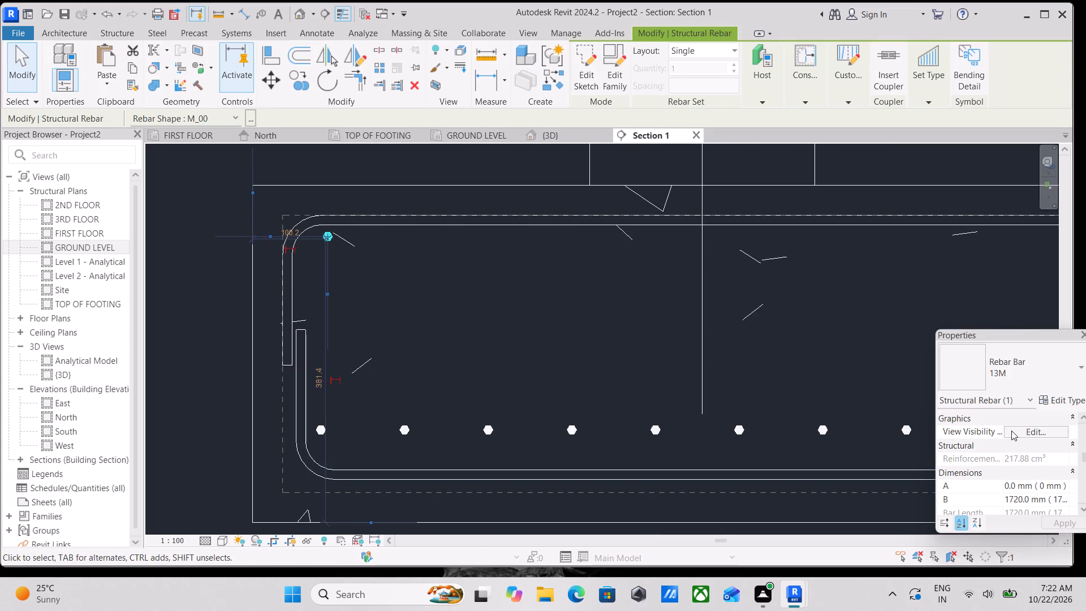
left_click(1024, 428)
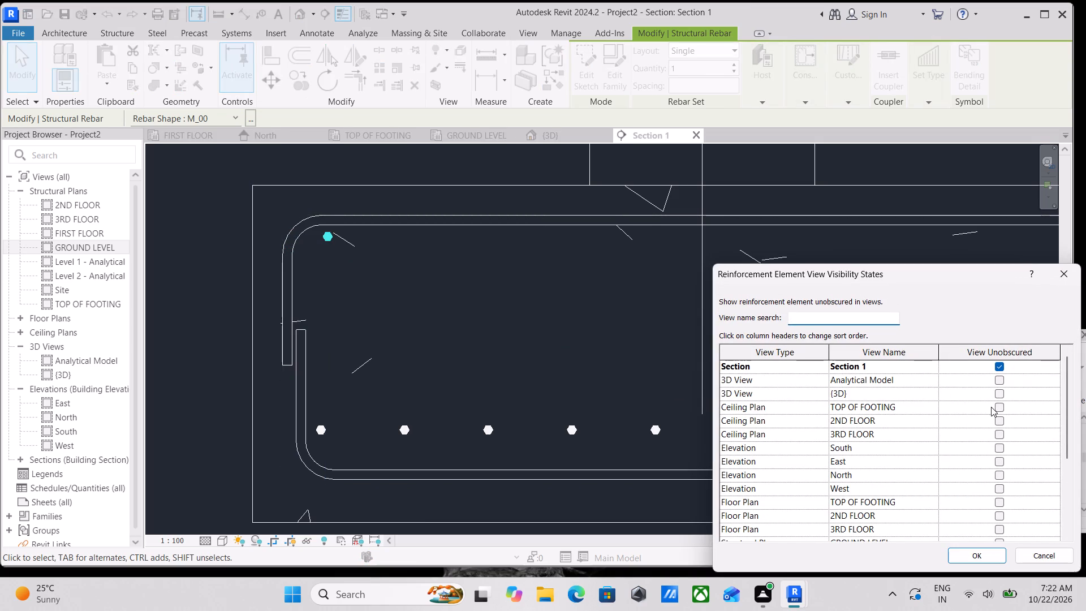
left_click(1003, 395)
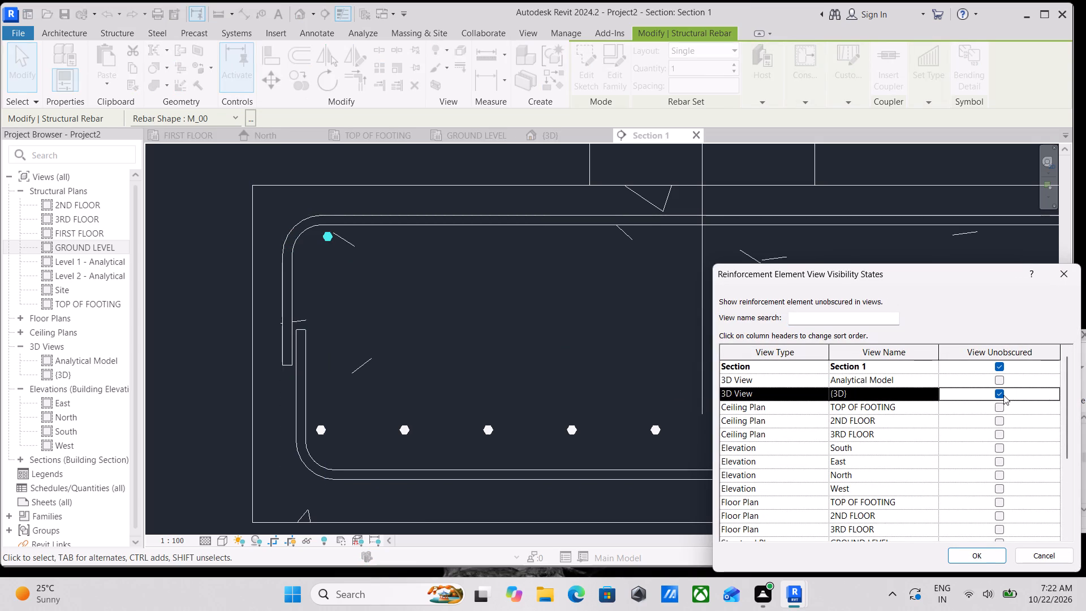
left_click(980, 560)
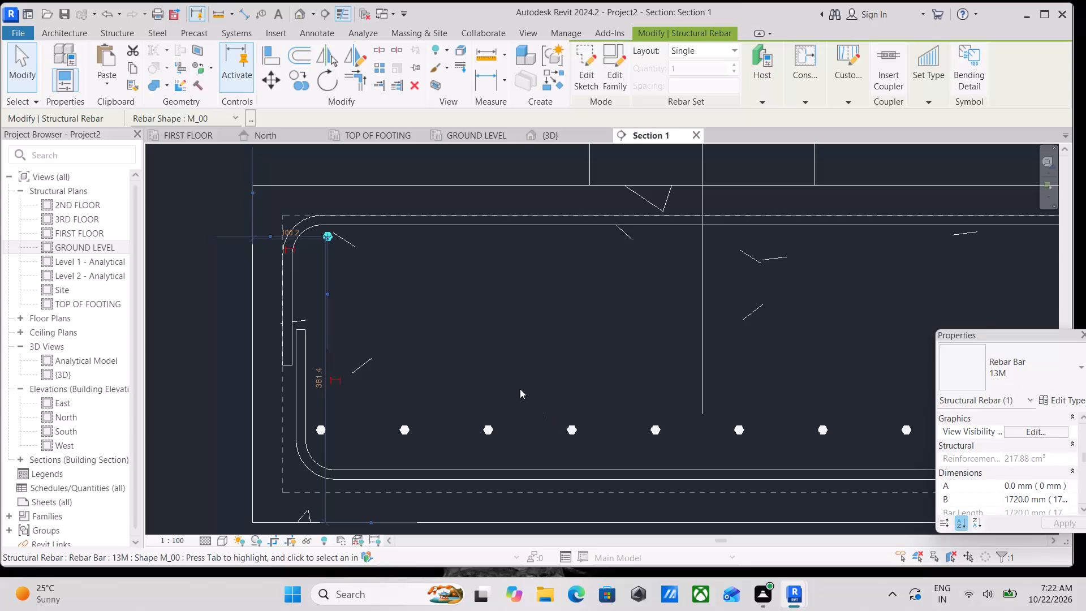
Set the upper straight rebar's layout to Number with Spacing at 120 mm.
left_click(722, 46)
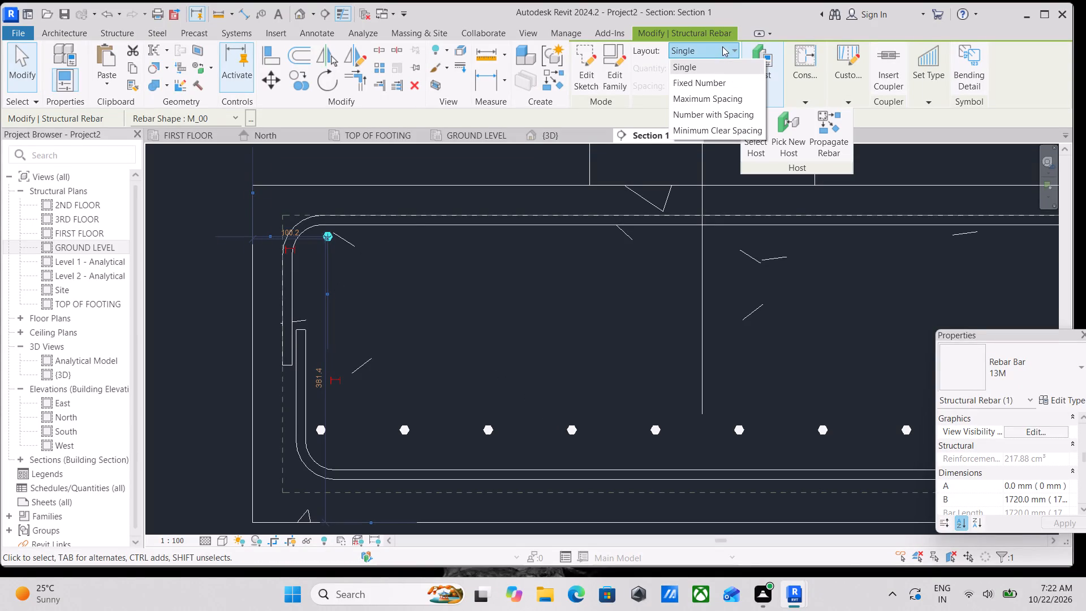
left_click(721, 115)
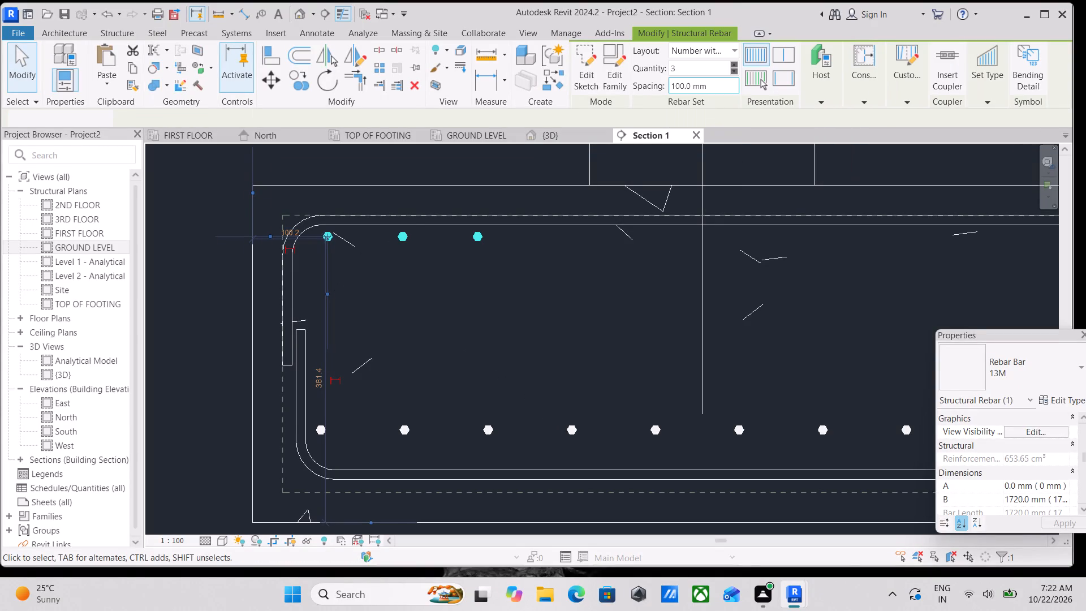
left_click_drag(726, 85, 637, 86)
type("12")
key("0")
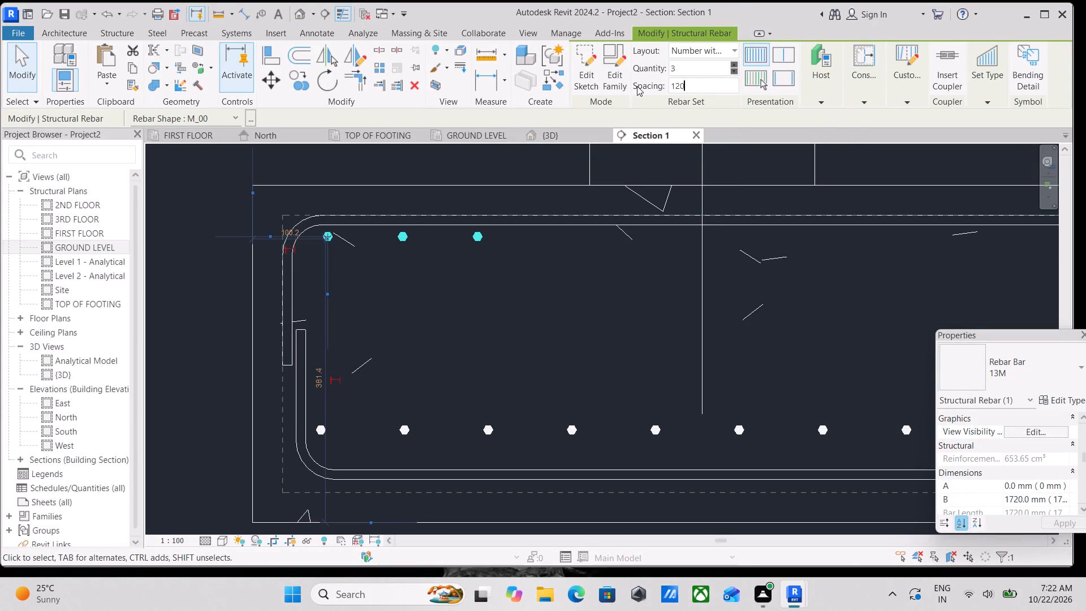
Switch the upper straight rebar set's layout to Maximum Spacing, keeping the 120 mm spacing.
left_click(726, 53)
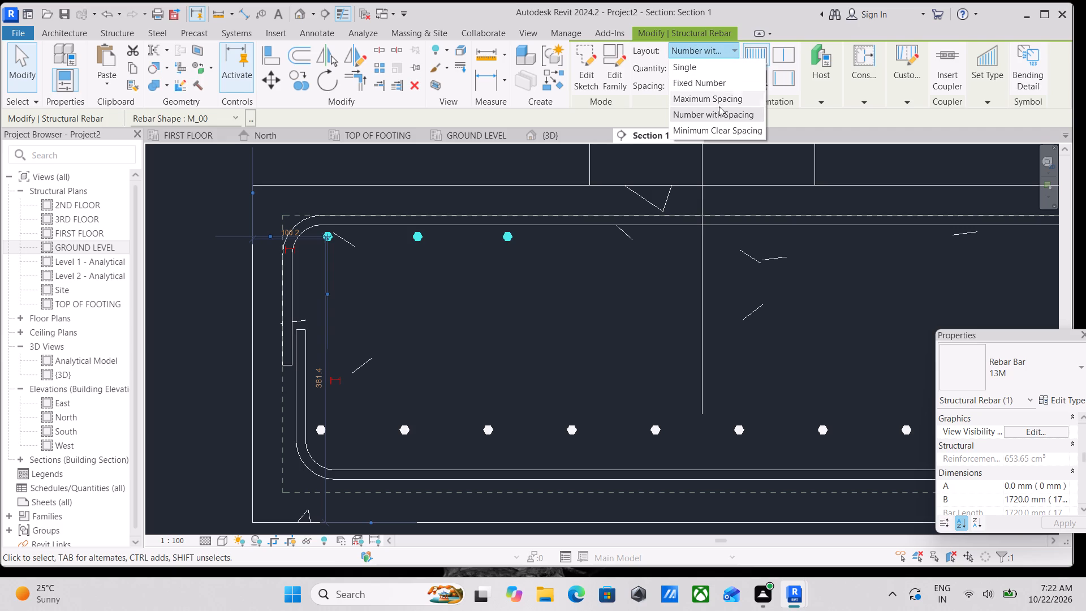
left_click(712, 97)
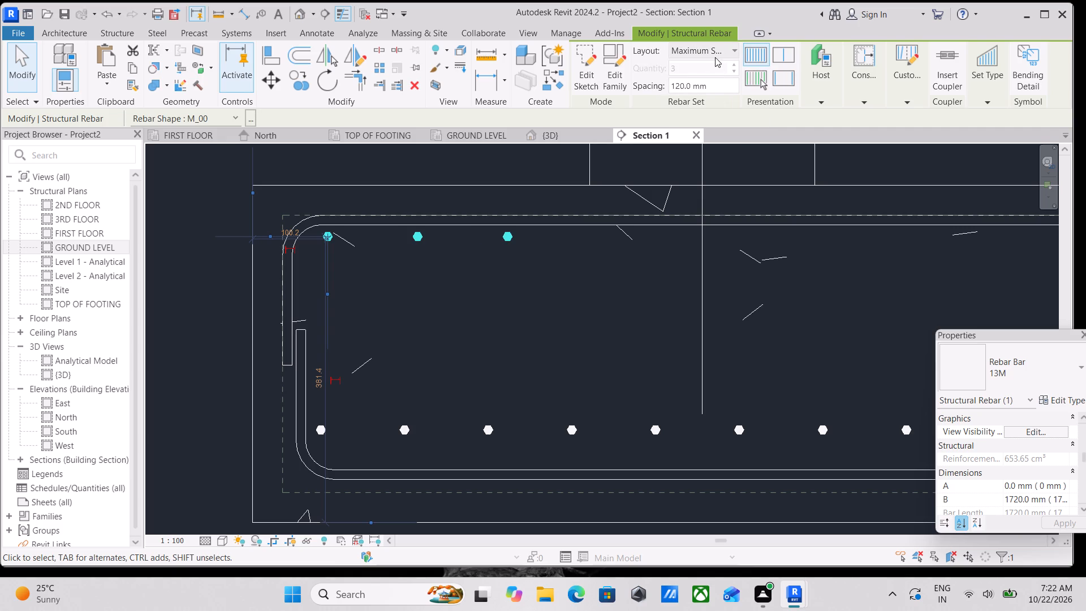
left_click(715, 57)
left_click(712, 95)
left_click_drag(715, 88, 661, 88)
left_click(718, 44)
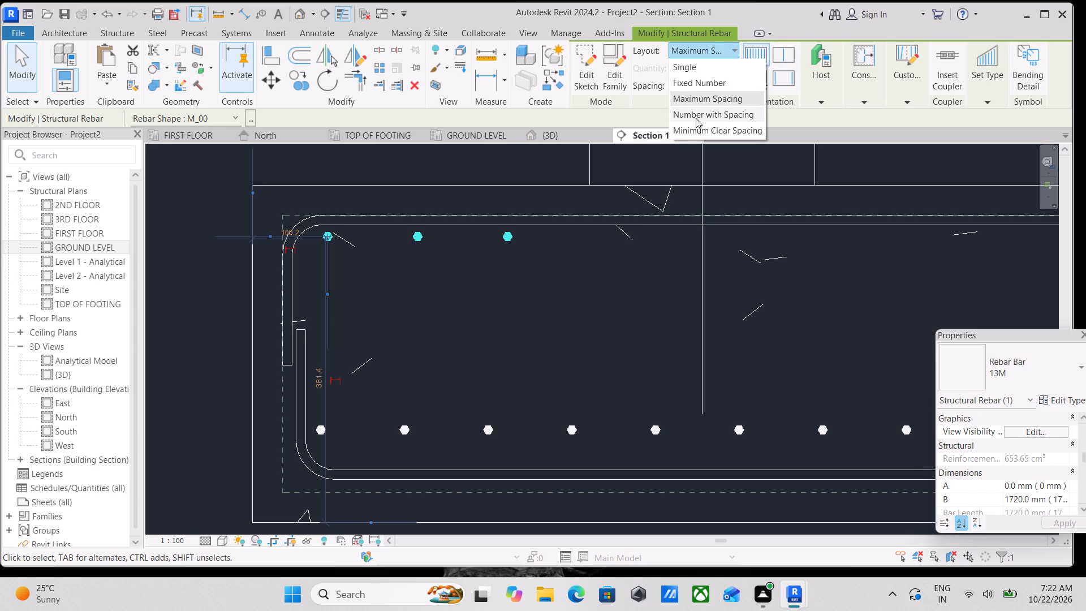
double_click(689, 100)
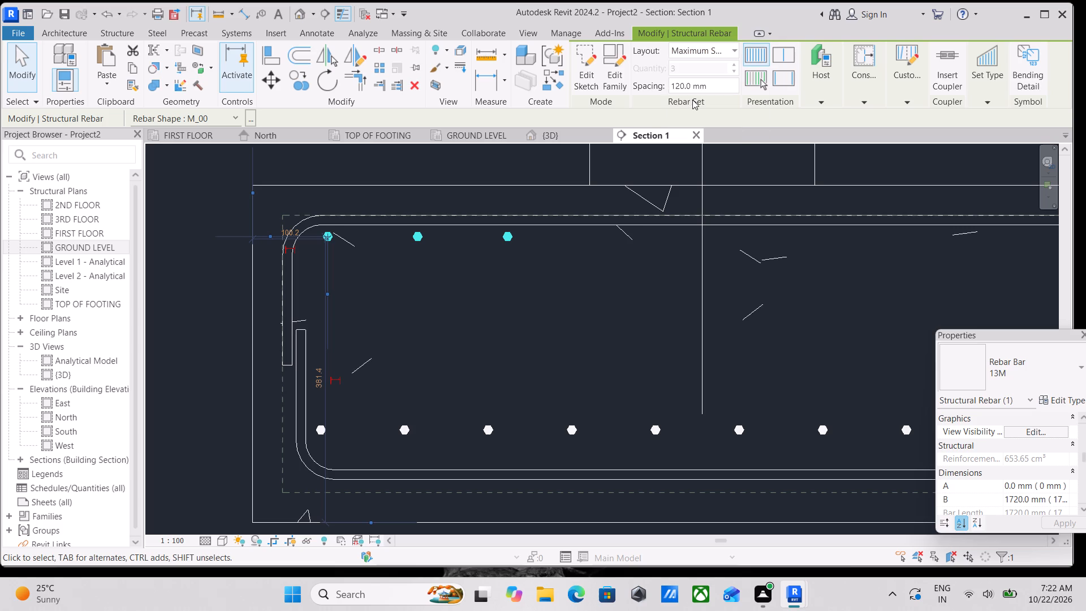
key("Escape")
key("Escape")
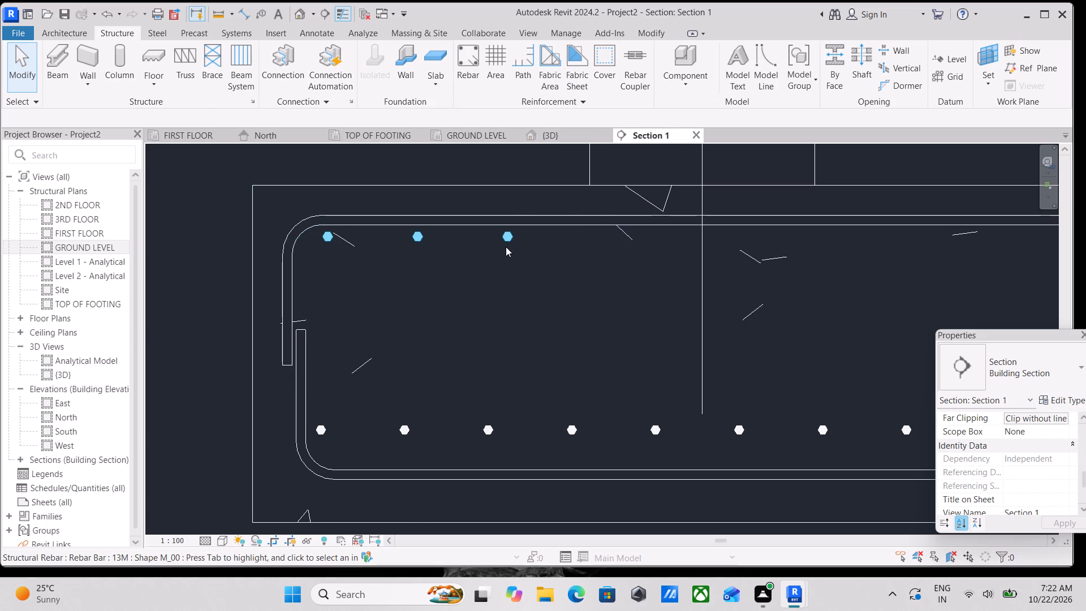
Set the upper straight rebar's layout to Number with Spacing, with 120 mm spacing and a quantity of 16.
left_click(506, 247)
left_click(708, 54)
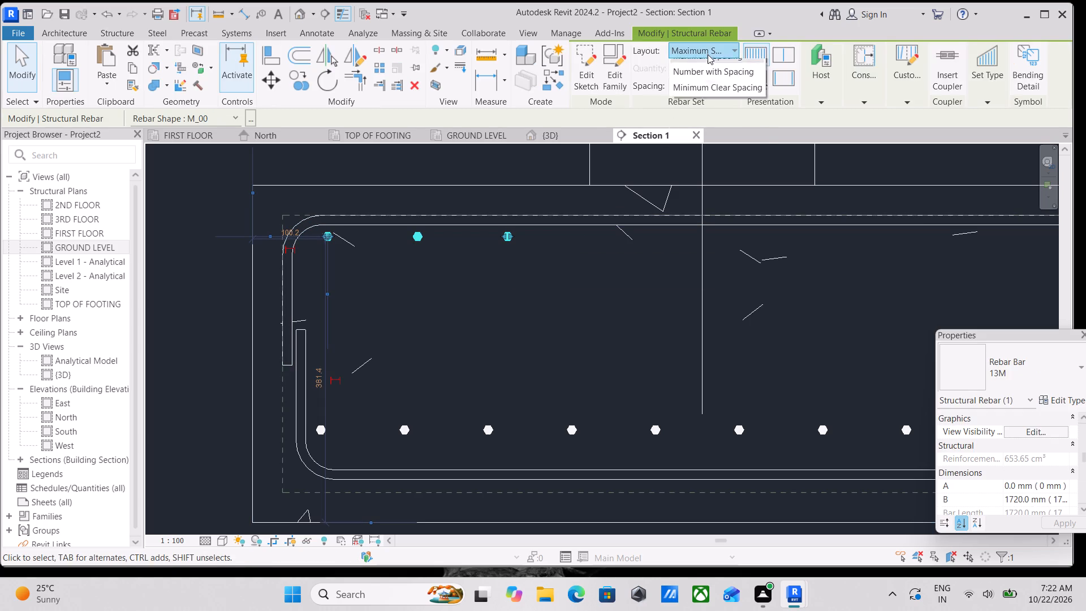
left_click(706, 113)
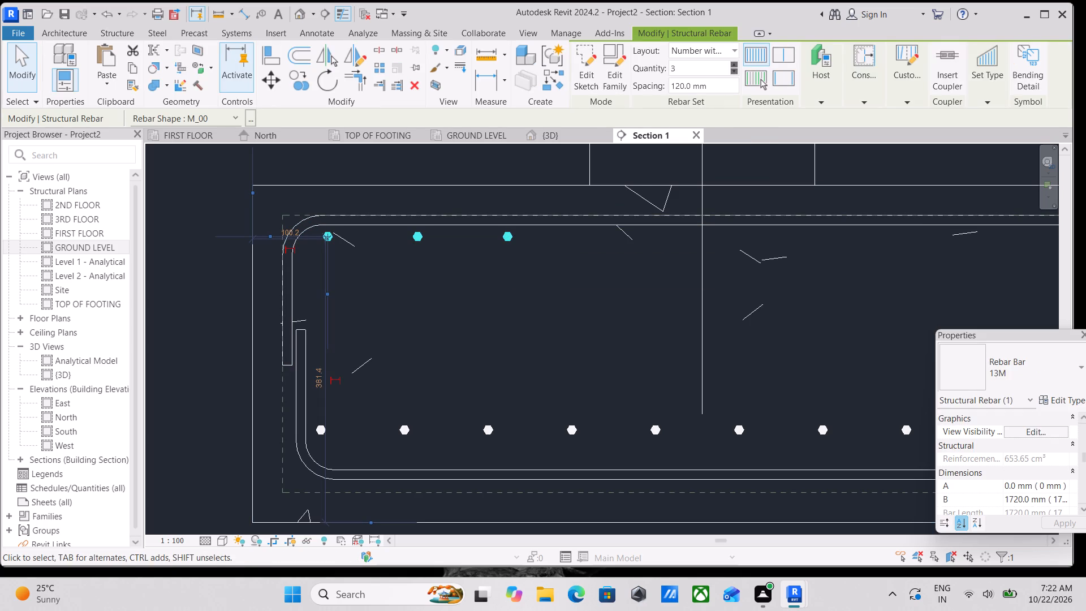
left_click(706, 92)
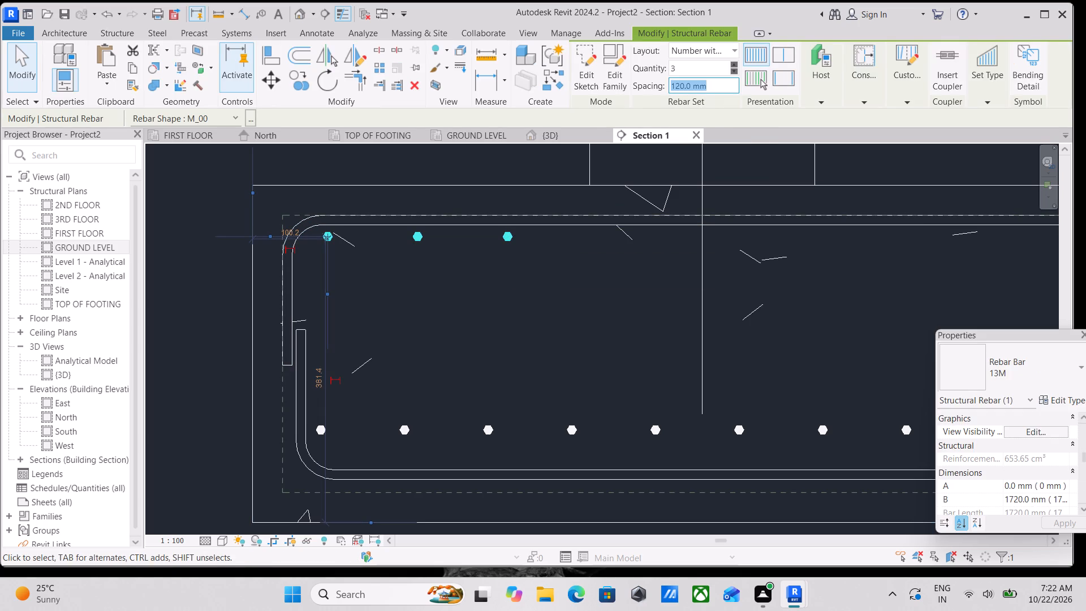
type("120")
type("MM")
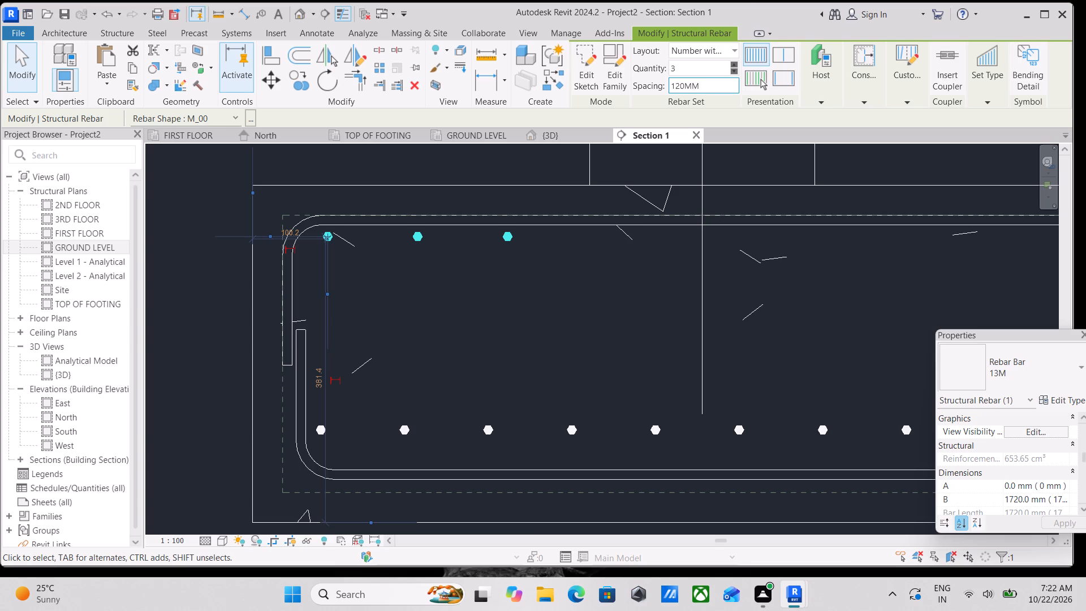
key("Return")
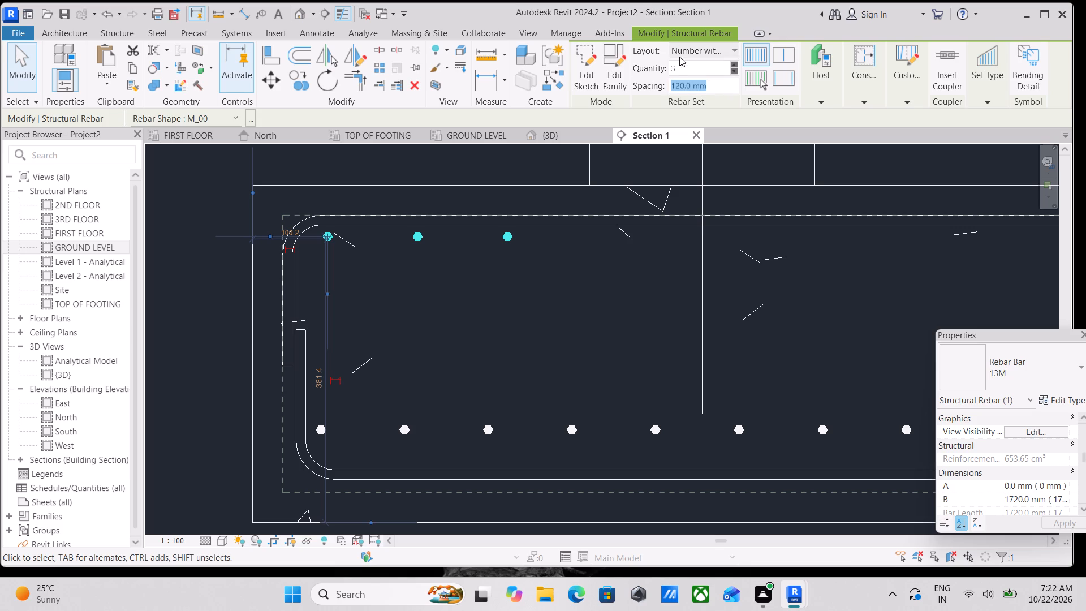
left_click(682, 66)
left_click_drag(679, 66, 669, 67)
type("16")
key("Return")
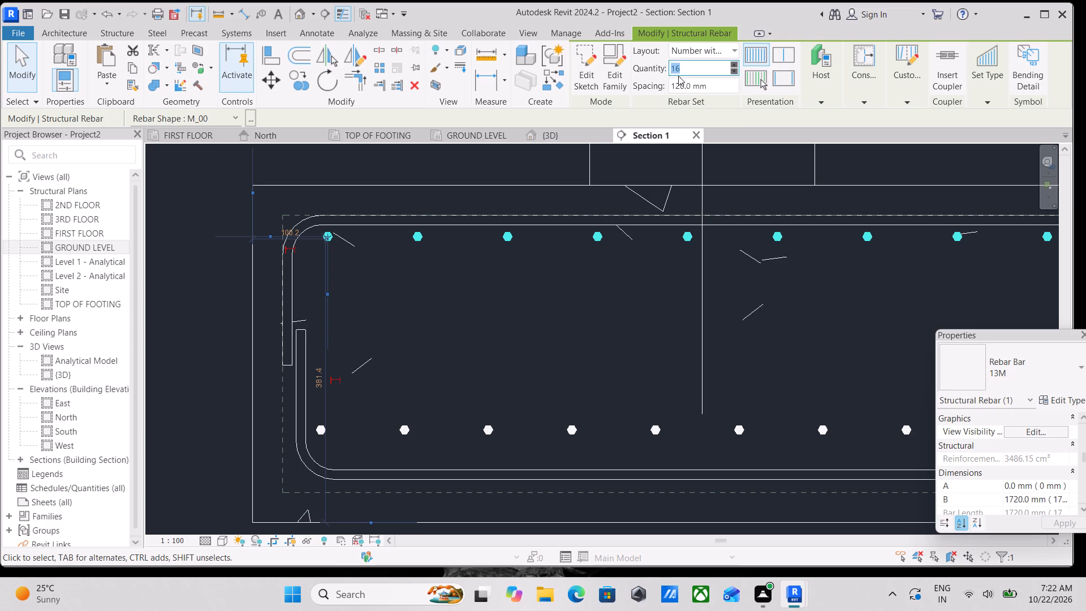
Delete the upper straight rebar set that runs past the footing's right edge.
scroll(742, 127, "down", 3)
scroll(787, 230, "down", 2)
middle_click_drag(783, 230, 553, 269)
scroll(804, 308, "down", 3)
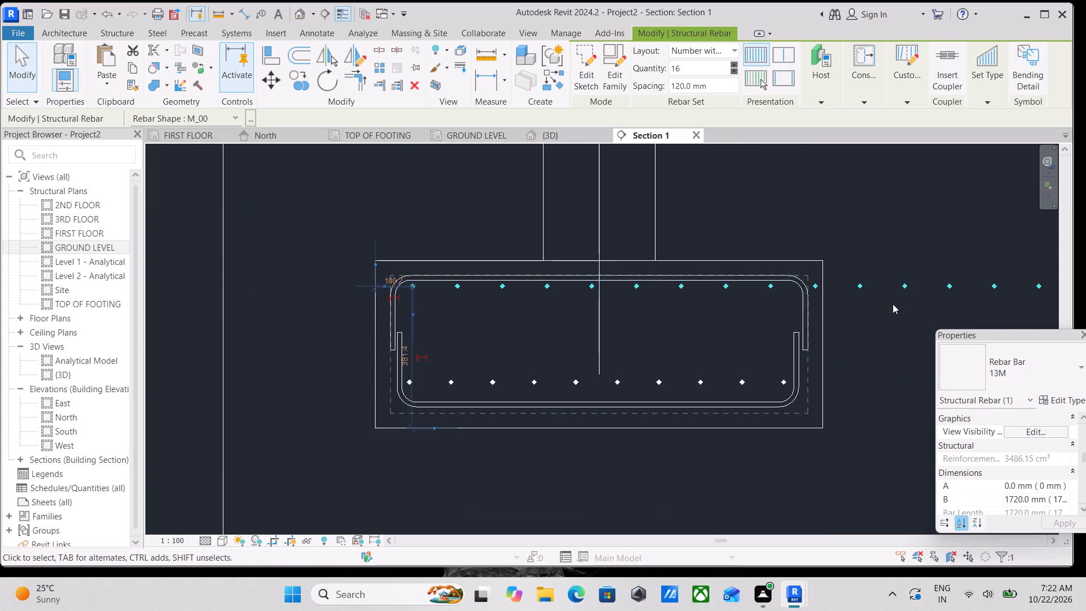
scroll(893, 304, "down", 3)
middle_click_drag(877, 300, 604, 307)
left_click(689, 298)
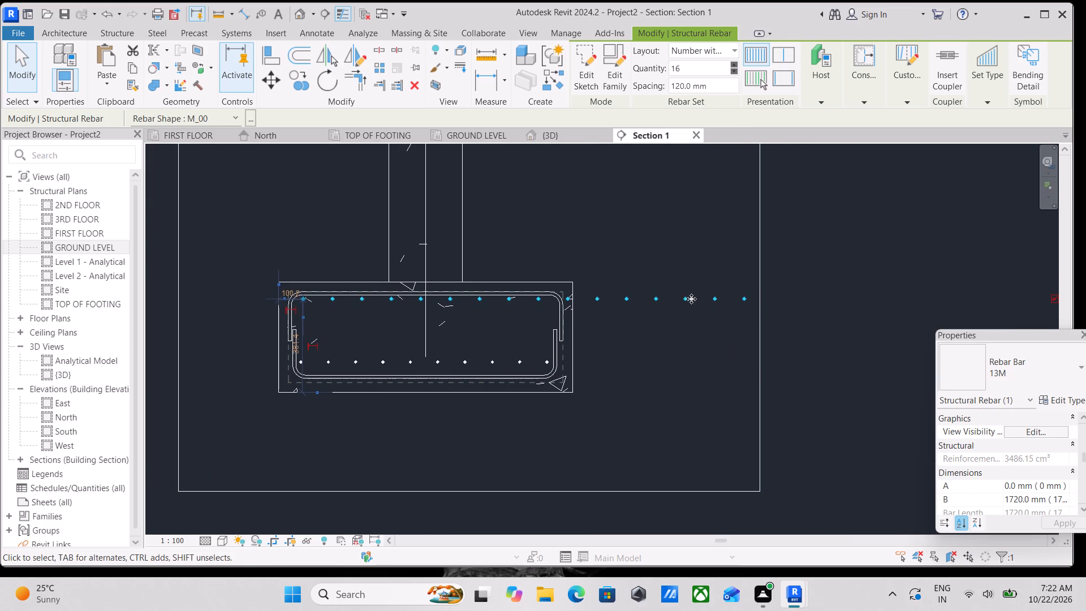
scroll(723, 304, "up", 4)
key("Escape")
left_click(647, 298)
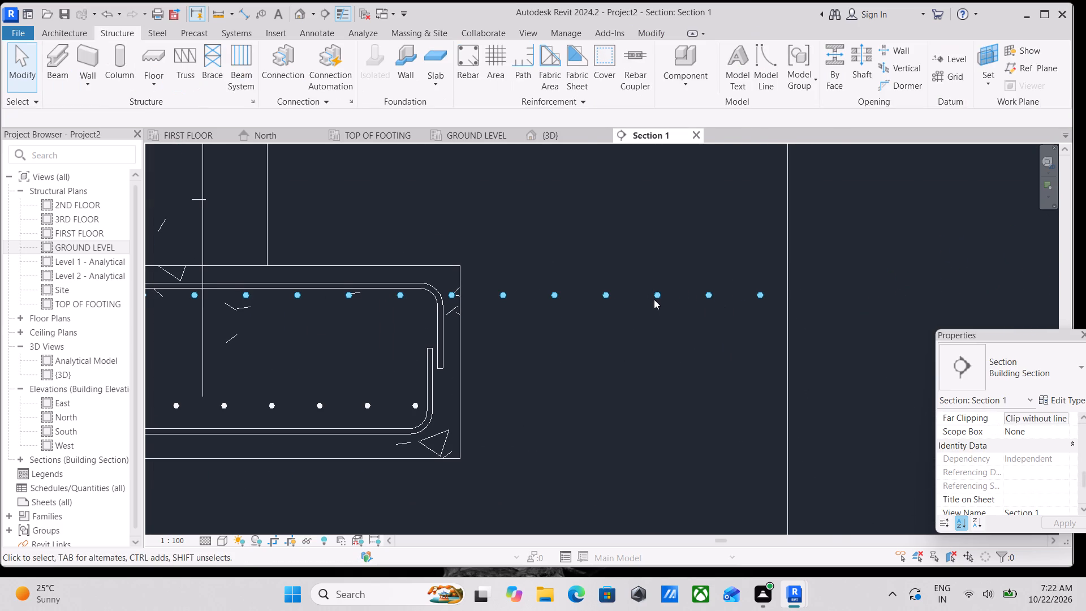
left_click(654, 299)
right_click(654, 299)
left_click(715, 392)
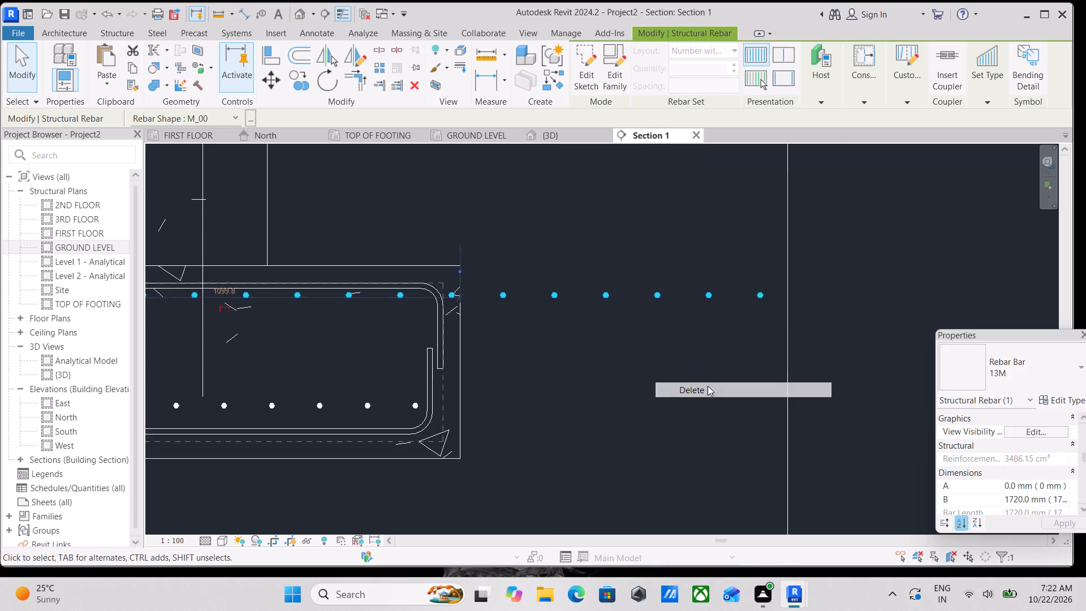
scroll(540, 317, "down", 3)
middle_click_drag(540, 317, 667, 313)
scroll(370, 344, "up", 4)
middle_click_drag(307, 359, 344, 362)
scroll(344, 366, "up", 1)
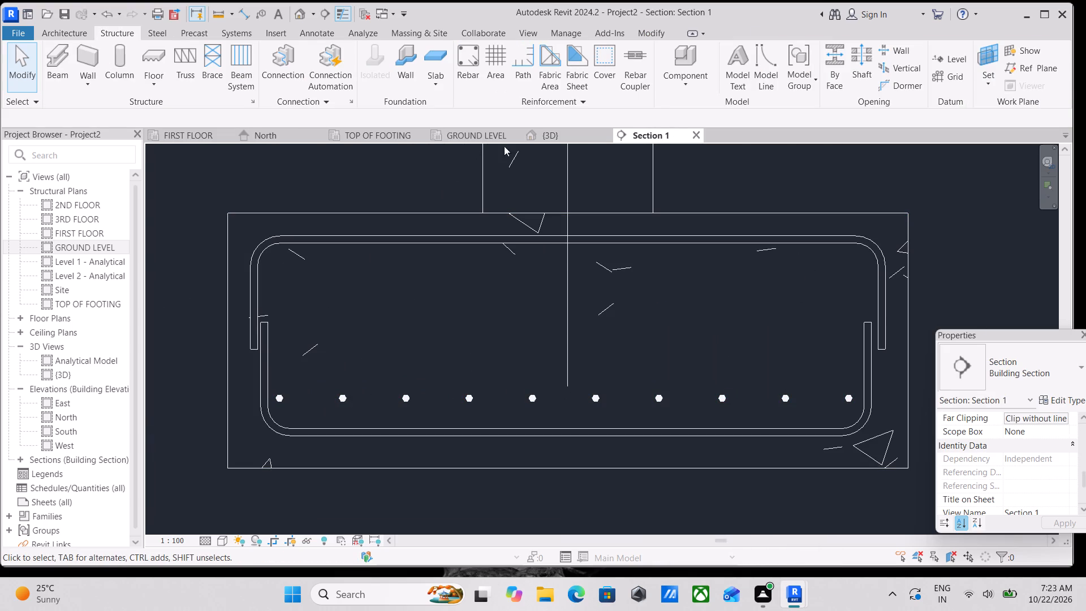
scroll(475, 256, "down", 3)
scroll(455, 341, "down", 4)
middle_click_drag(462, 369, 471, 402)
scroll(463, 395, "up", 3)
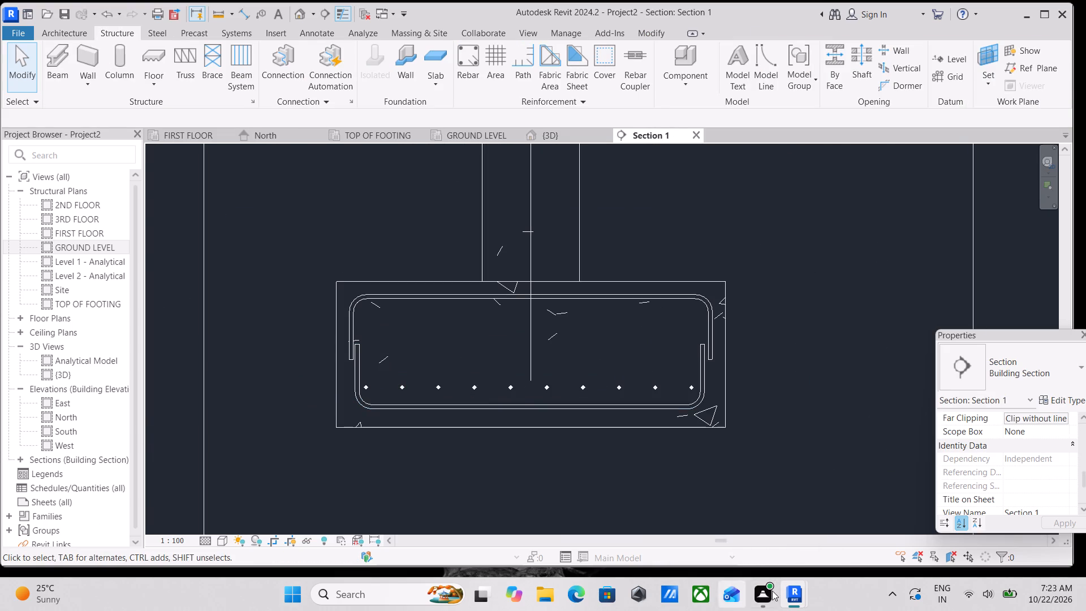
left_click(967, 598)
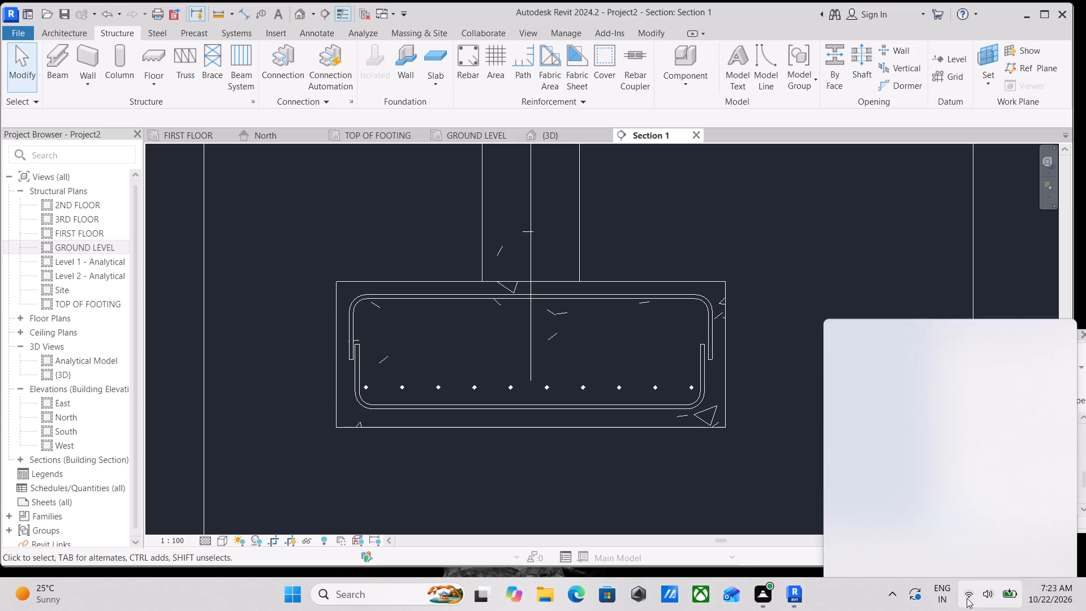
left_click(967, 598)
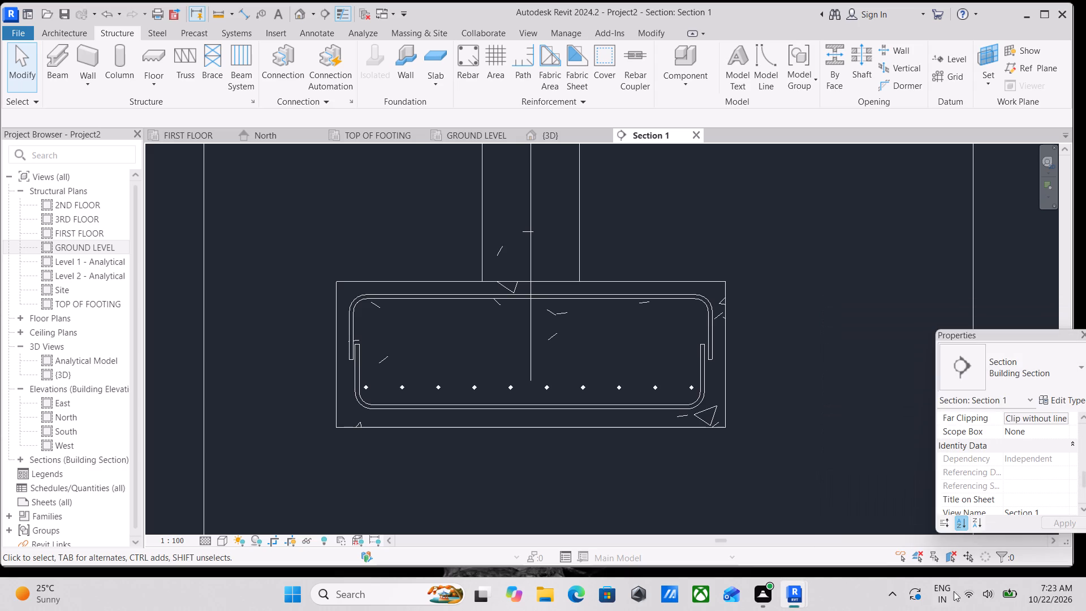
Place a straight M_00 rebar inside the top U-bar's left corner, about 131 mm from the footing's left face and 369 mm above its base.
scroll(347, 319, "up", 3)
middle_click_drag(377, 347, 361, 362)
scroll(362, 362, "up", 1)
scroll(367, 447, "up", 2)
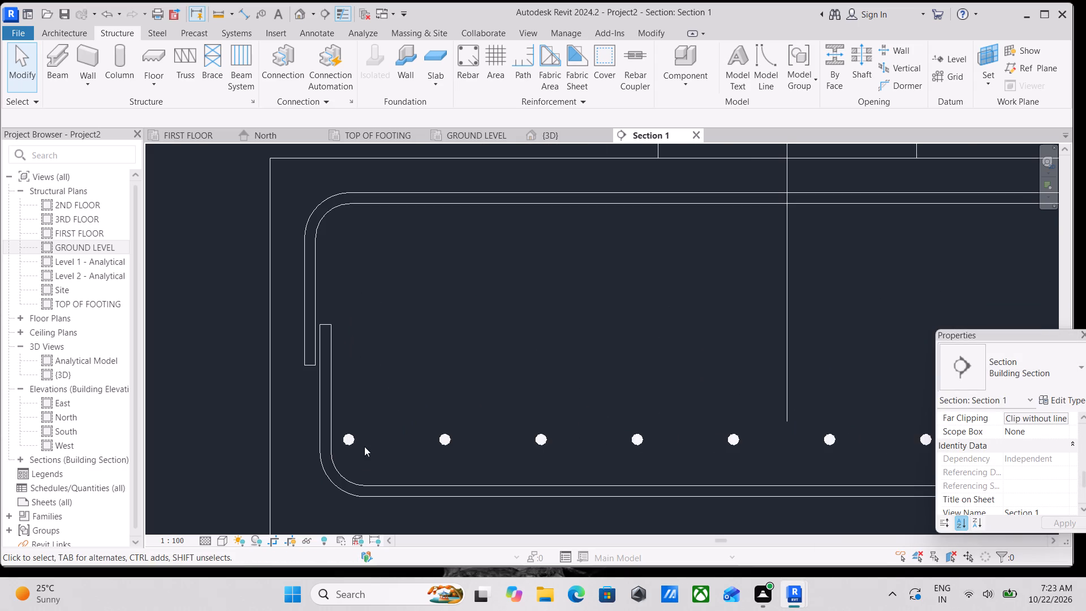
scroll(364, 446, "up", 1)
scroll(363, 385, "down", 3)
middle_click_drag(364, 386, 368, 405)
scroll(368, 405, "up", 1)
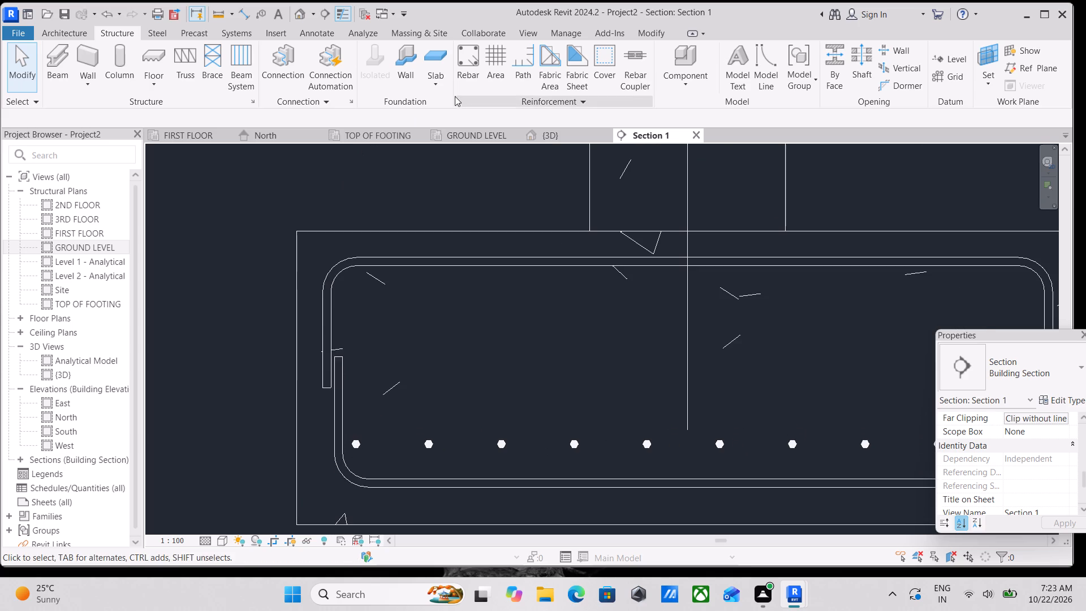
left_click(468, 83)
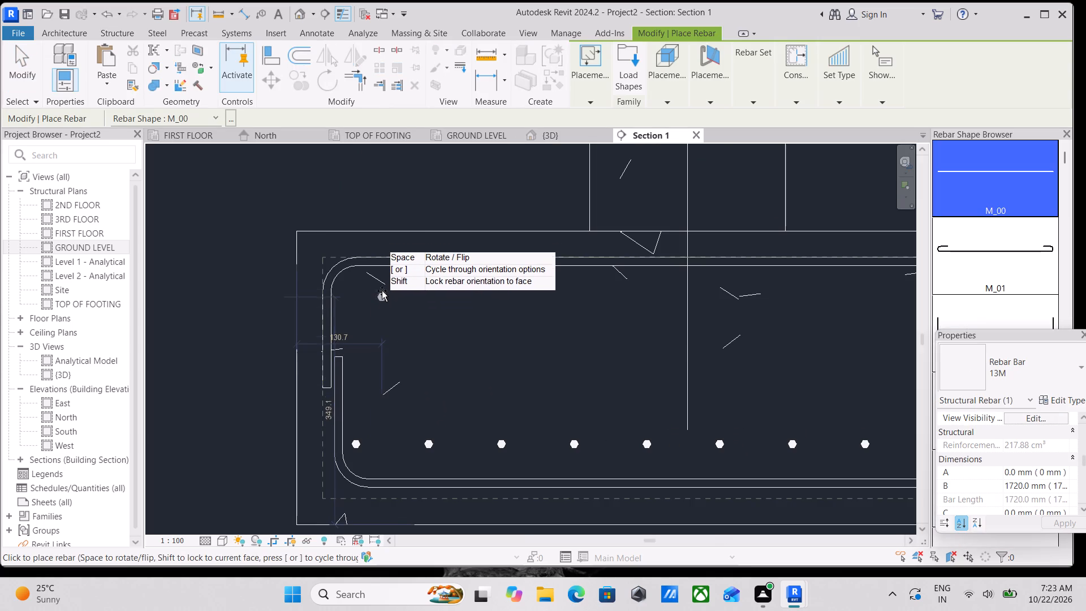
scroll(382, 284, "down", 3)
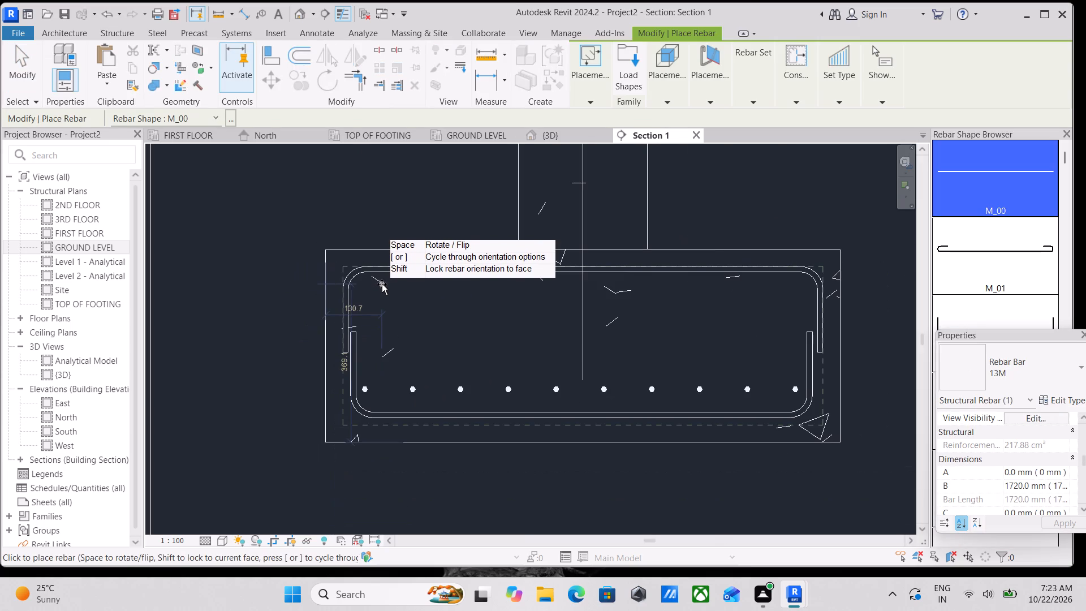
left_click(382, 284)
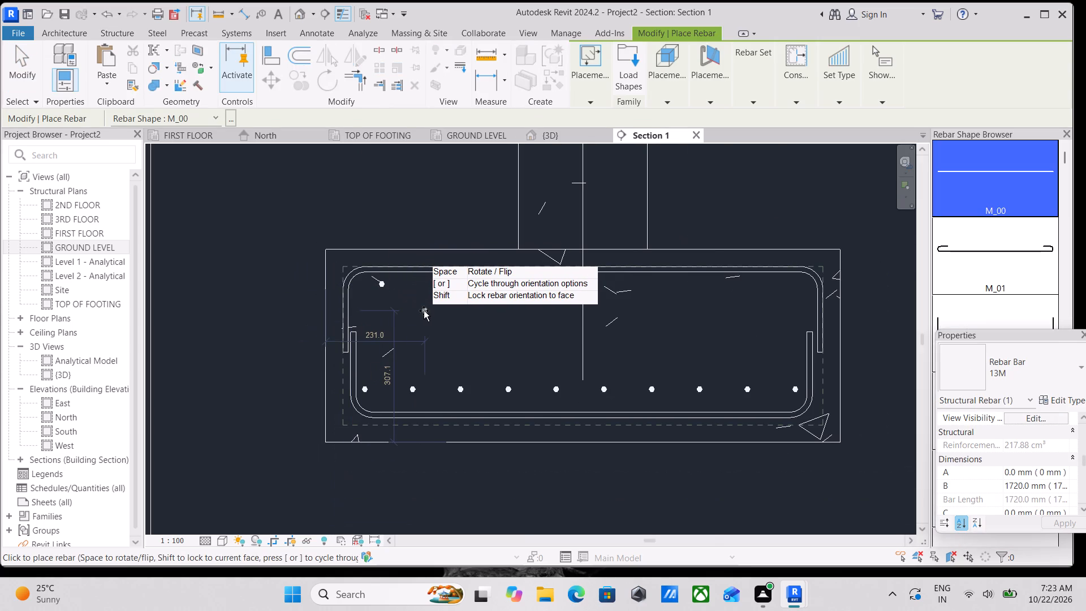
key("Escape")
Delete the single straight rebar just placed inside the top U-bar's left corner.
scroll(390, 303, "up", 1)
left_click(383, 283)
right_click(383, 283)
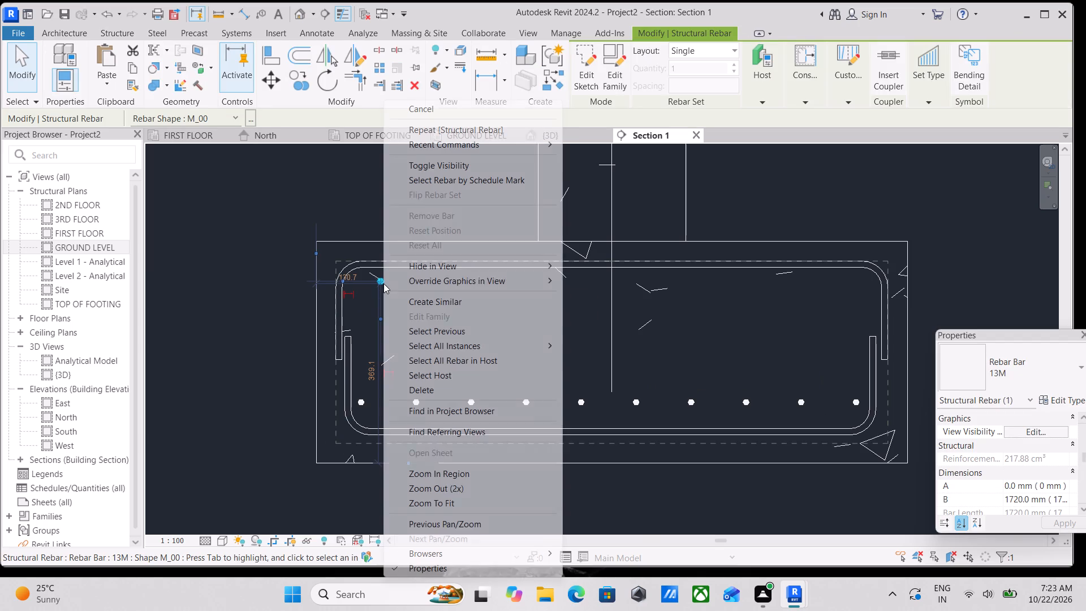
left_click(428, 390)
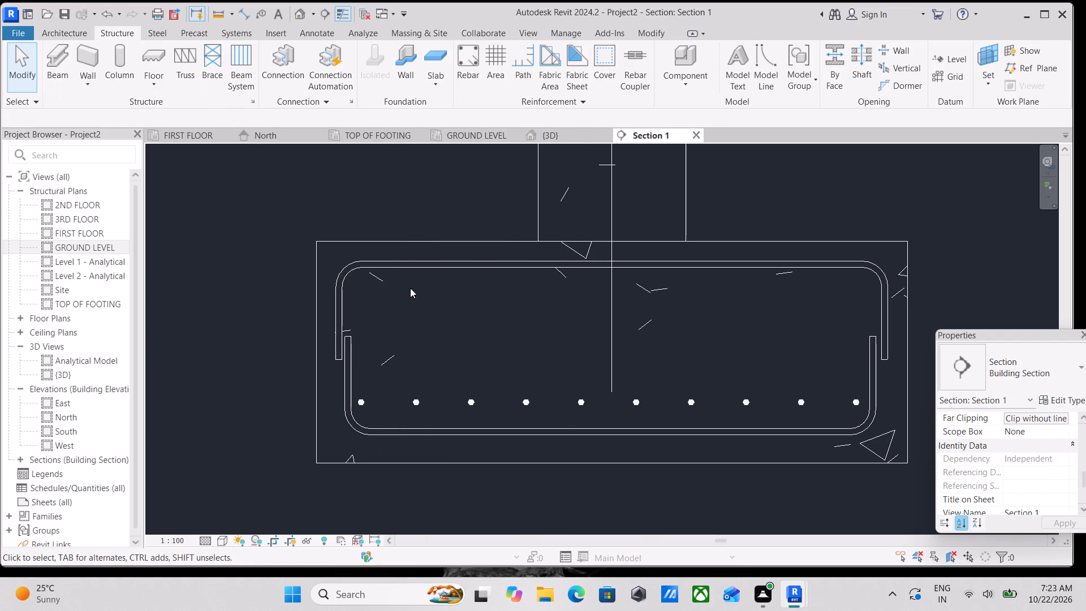
Start placing a structural rebar with shape M_02 in the footing section.
left_click(473, 68)
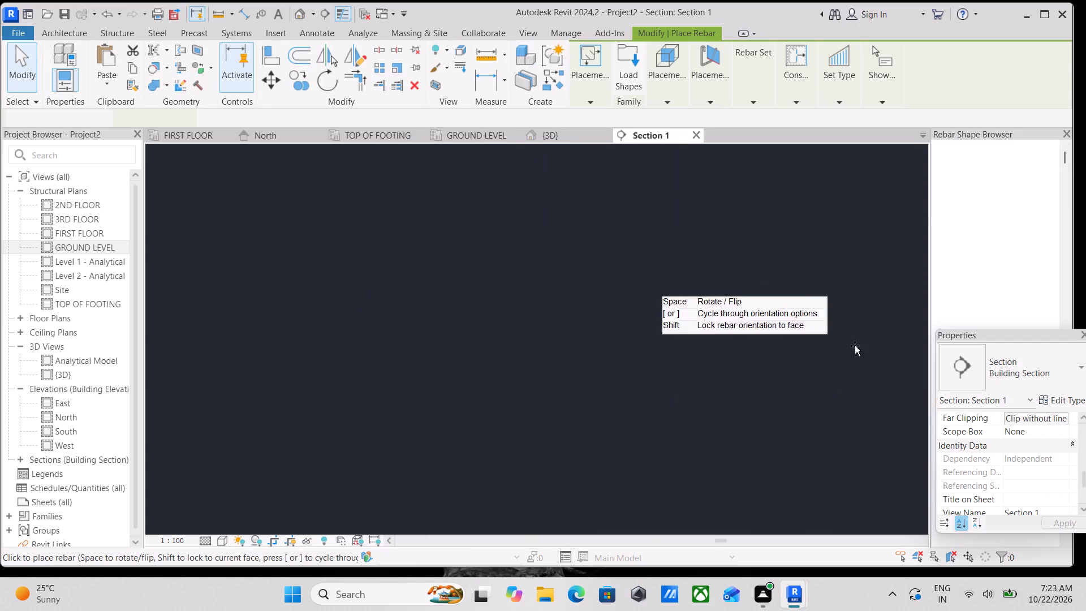
scroll(973, 296, "down", 4)
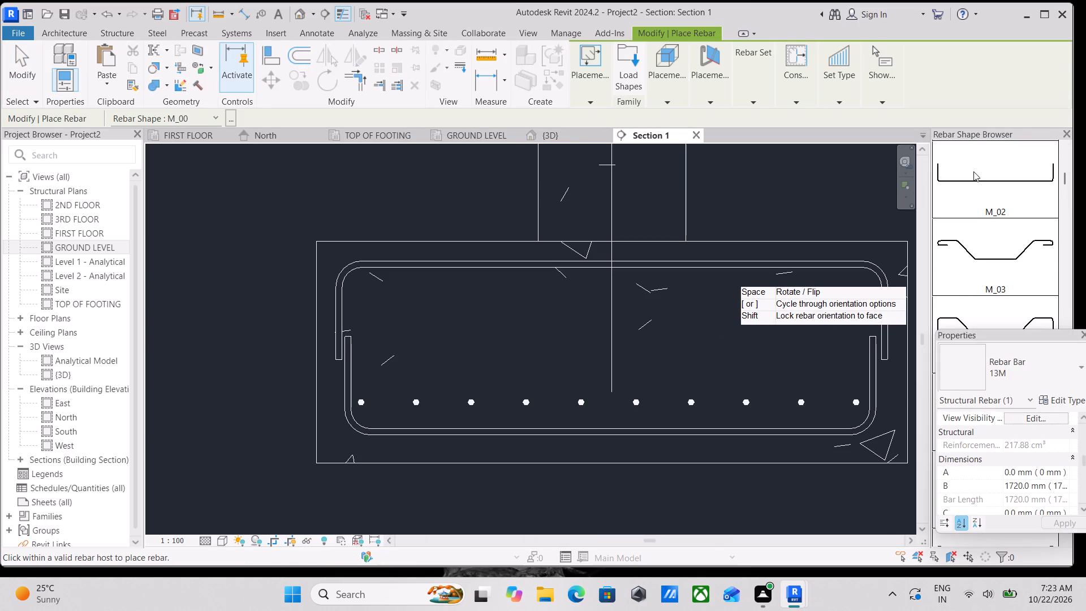
left_click(973, 171)
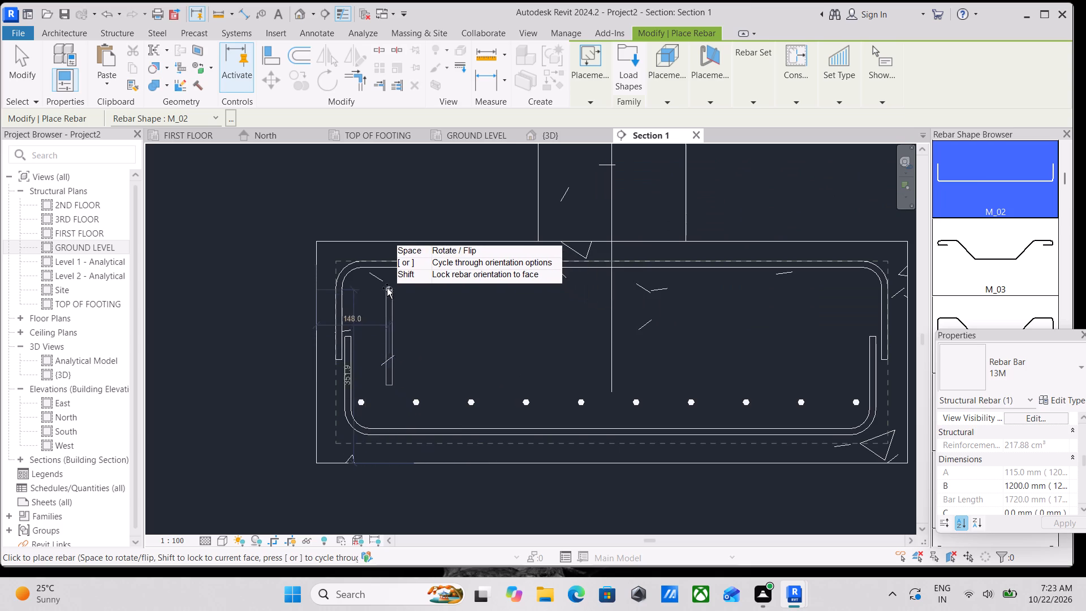
Place an M_02 rebar inside the top U-bar's left corner, about 104 mm from the footing's left face and 378 mm above its base.
scroll(381, 279, "up", 2)
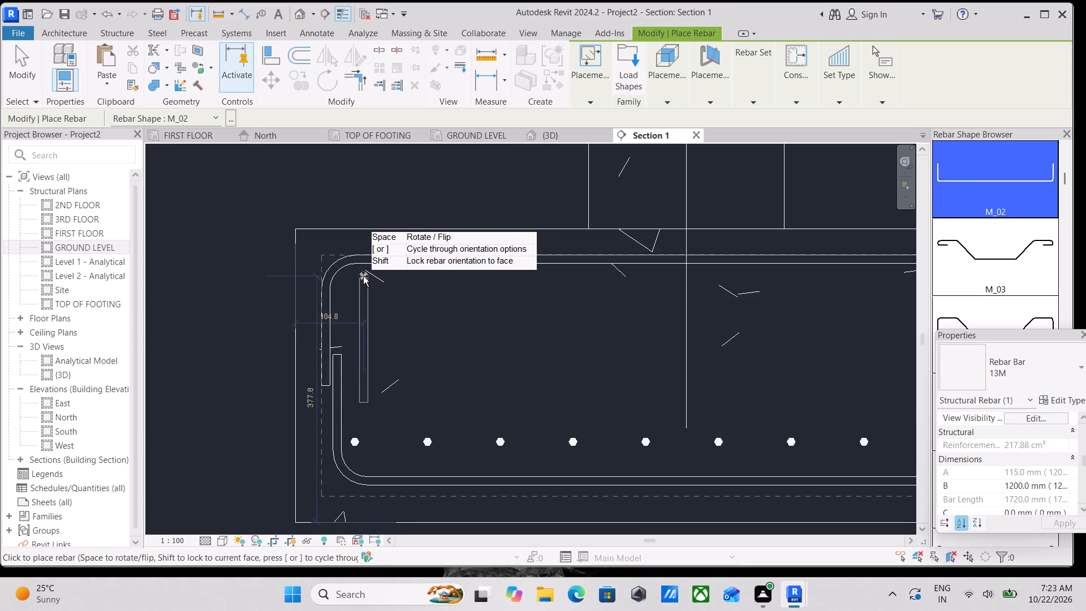
left_click(363, 276)
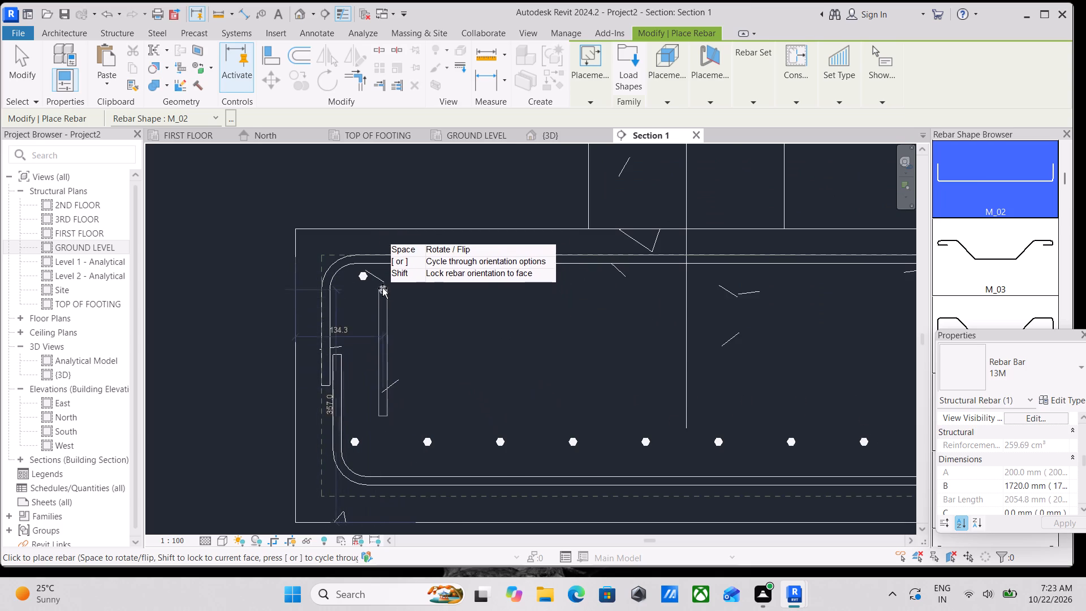
key("Escape")
Make the newly placed upper M_02 bar show unobscured in the {3D} view.
left_click(372, 278)
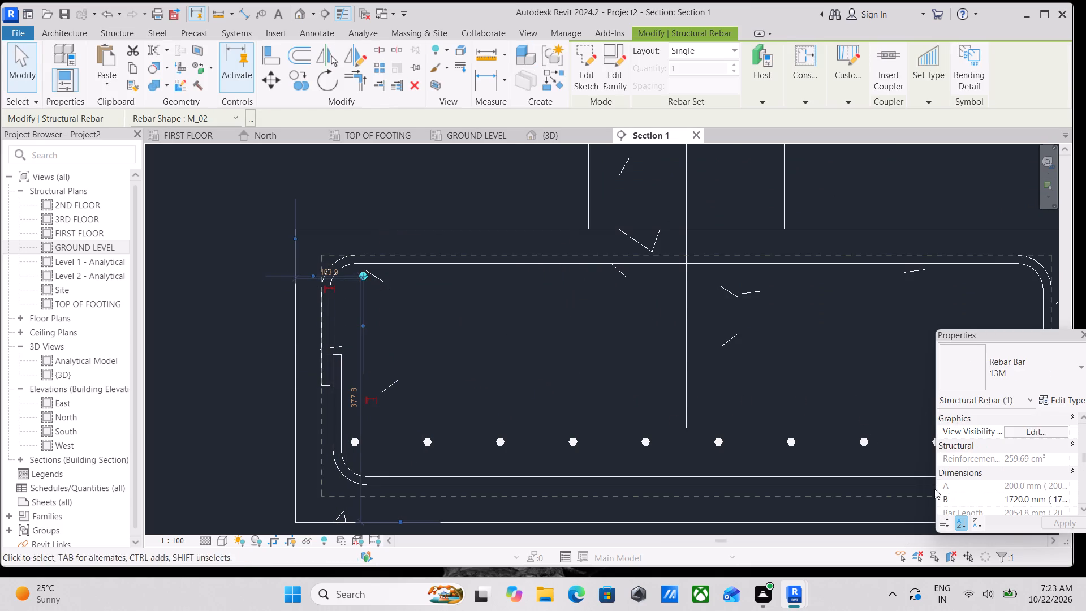
scroll(1041, 452, "down", 1)
scroll(1024, 467, "up", 2)
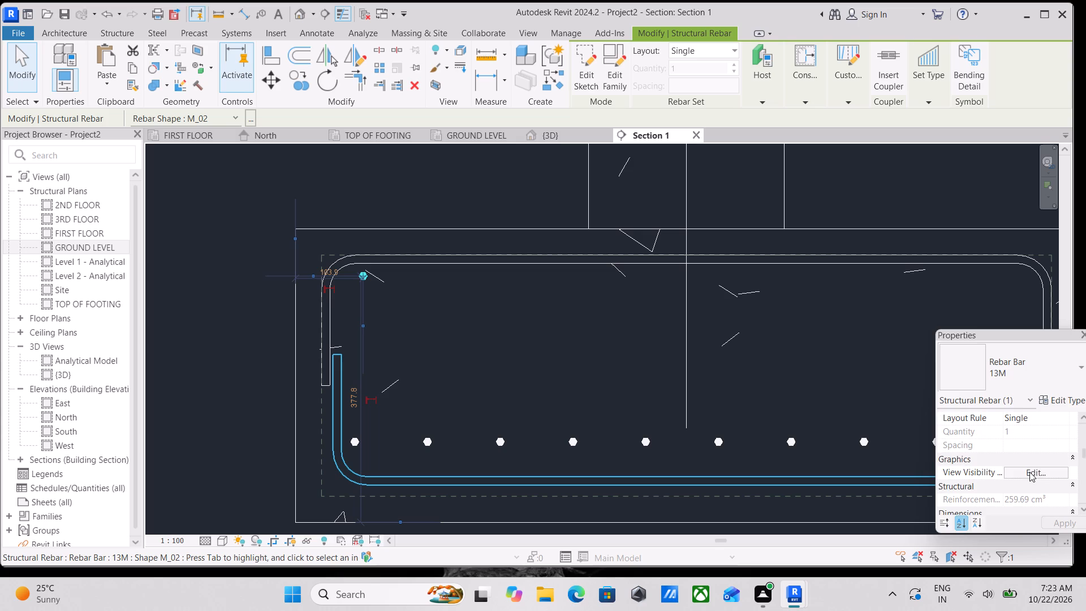
left_click(1029, 472)
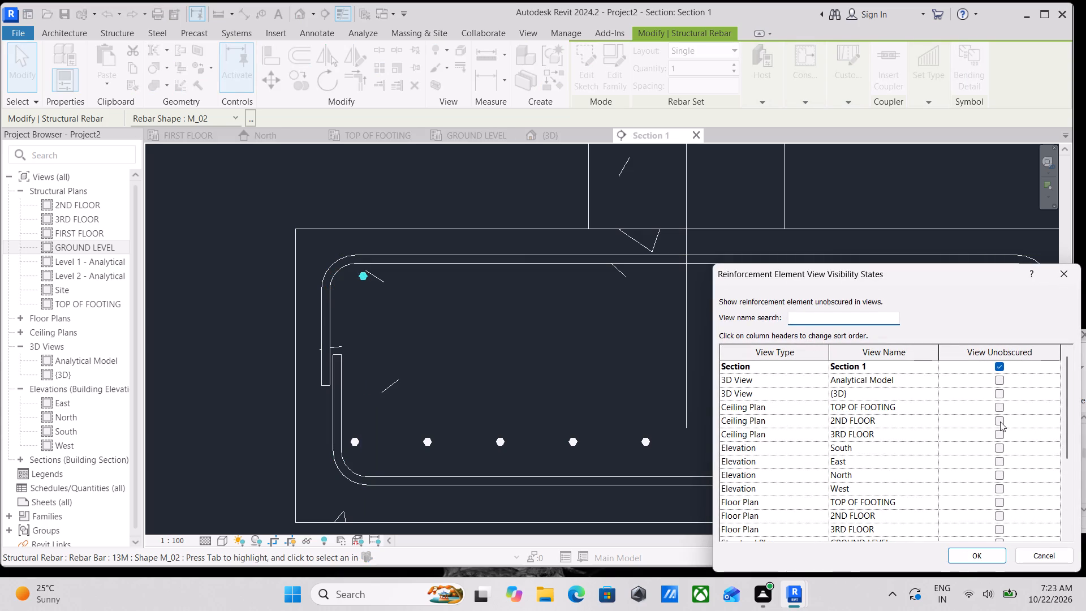
left_click(1001, 393)
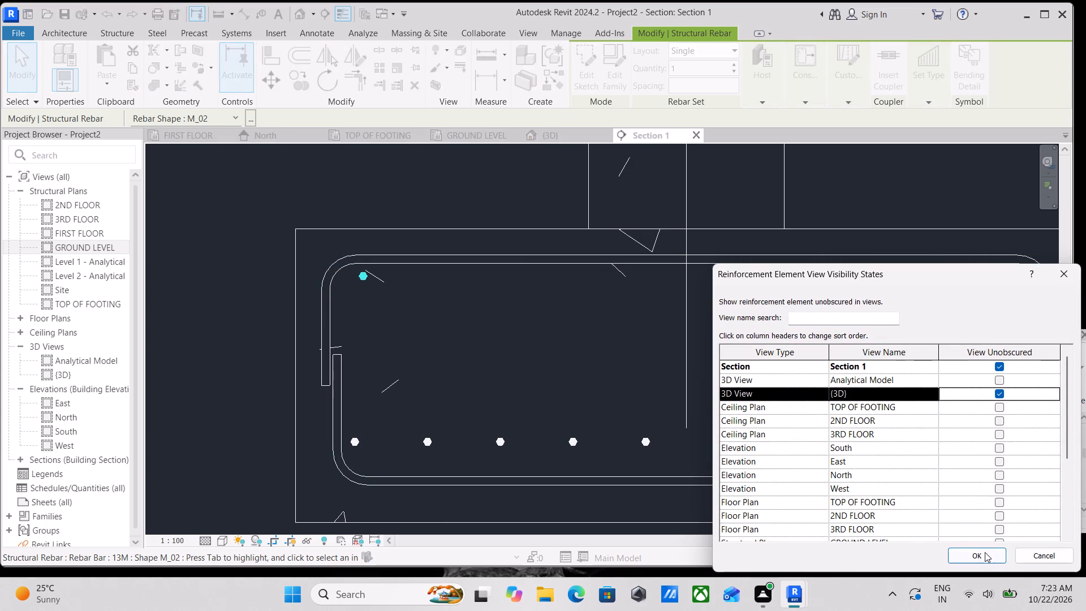
left_click(985, 552)
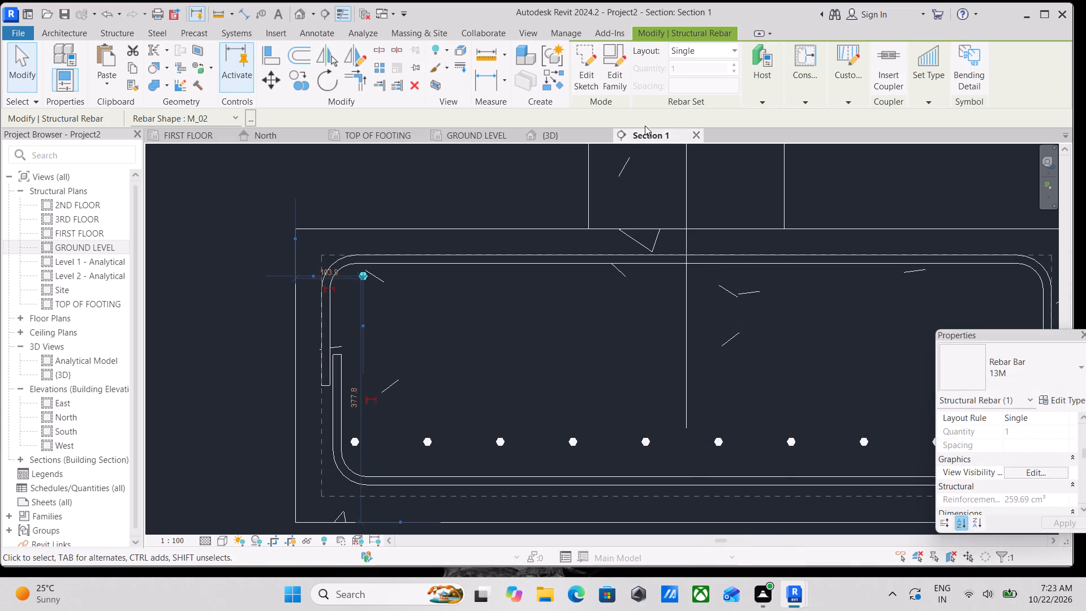
Distribute the upper M_02 bar as a Maximum Spacing set with a spacing of 120 mm.
left_click(684, 54)
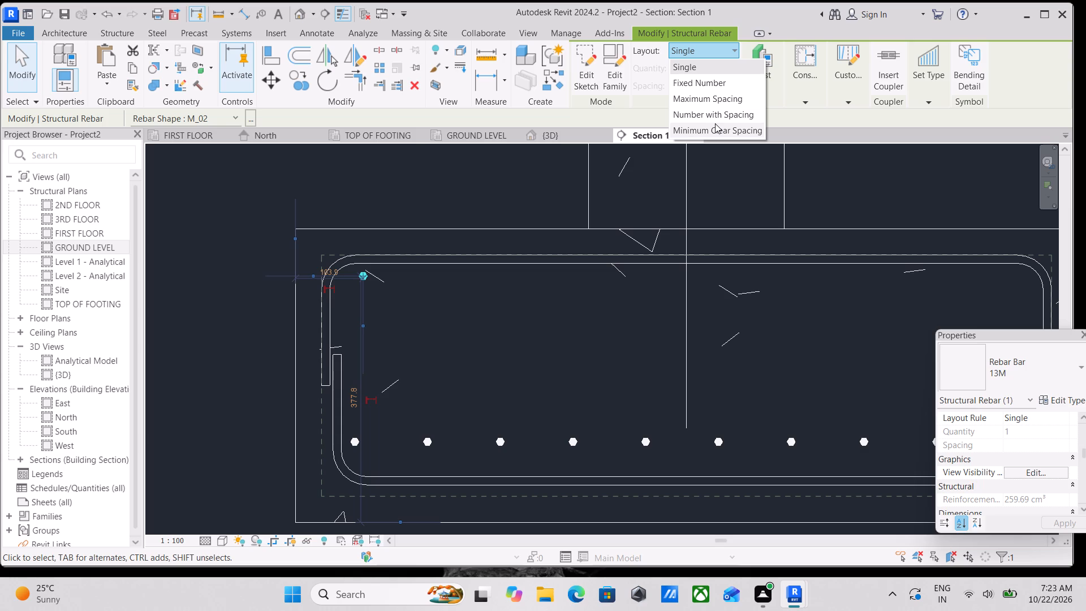
left_click(732, 101)
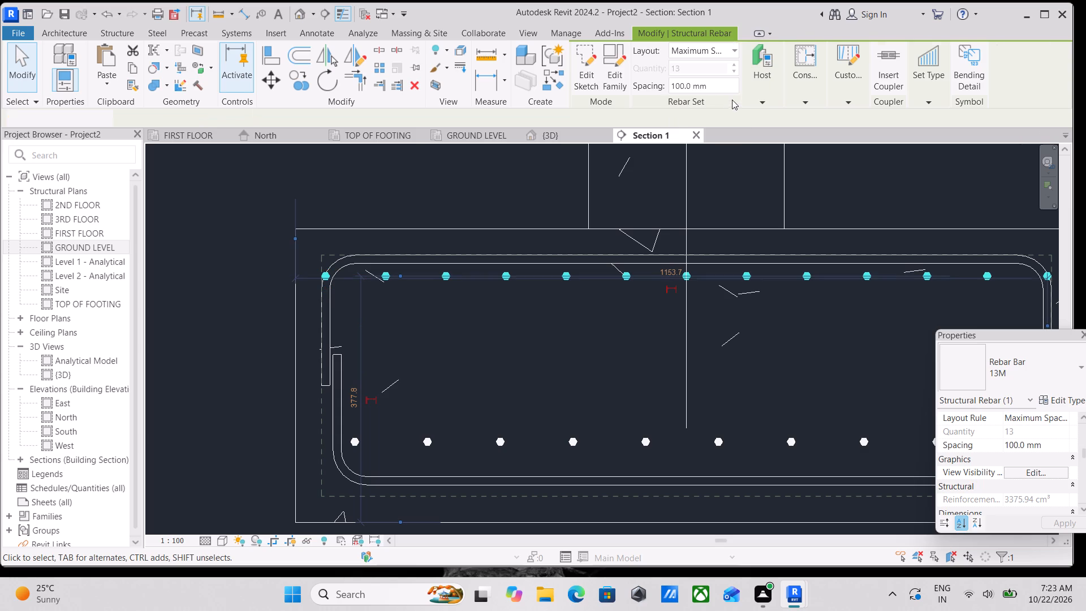
left_click_drag(718, 85, 635, 86)
type("12")
key("0")
type("MM")
key("Return")
scroll(635, 86, "down", 3)
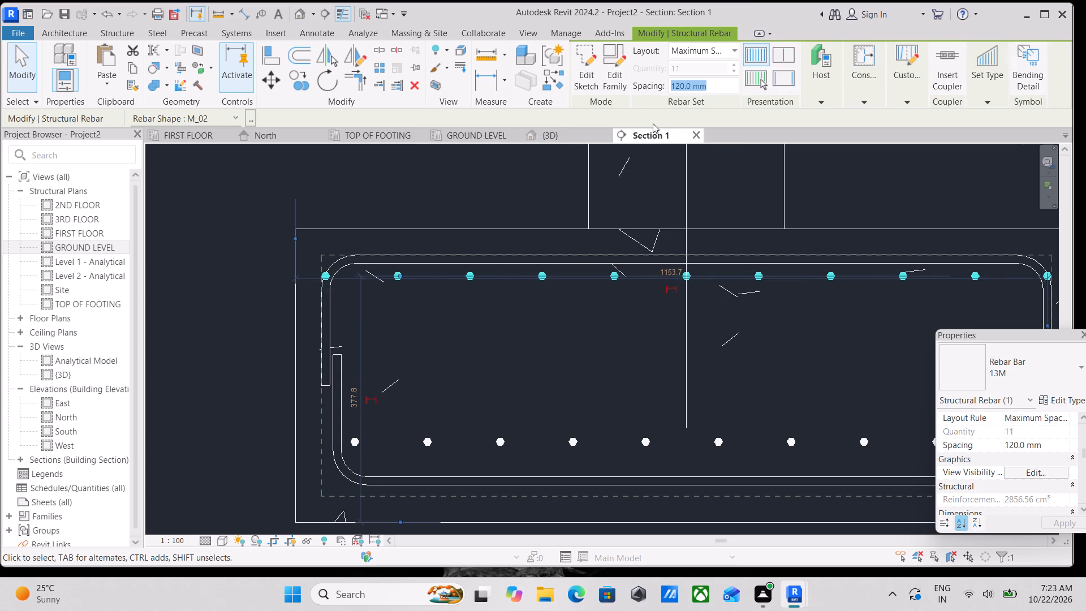
middle_click_drag(636, 137, 535, 167)
Open the Section 1 view from its section mark at the footing on grids 1 and A.
scroll(573, 240, "down", 2)
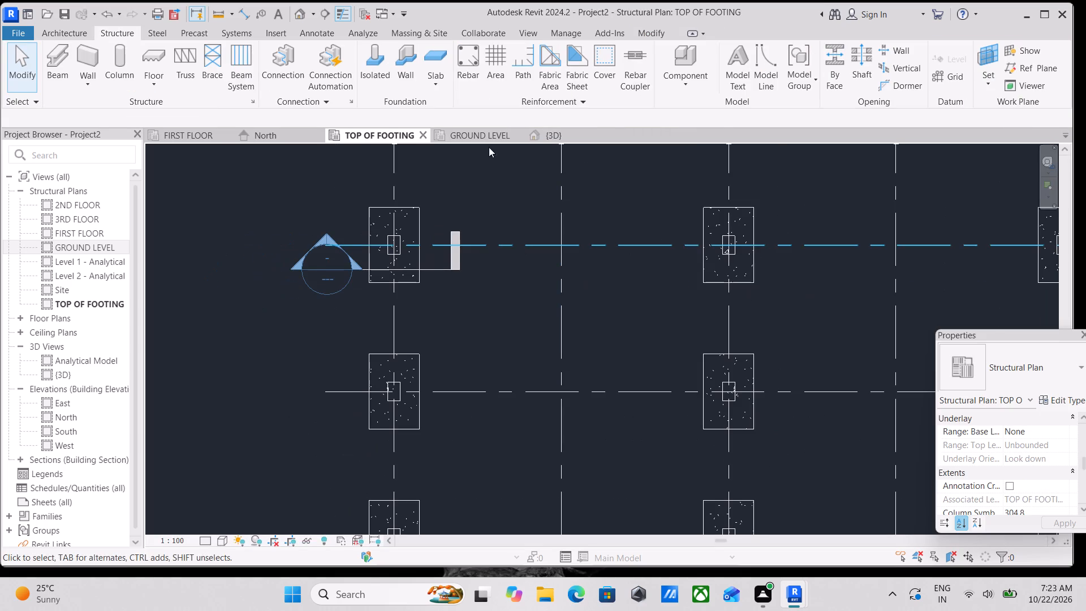
scroll(212, 150, "down", 3)
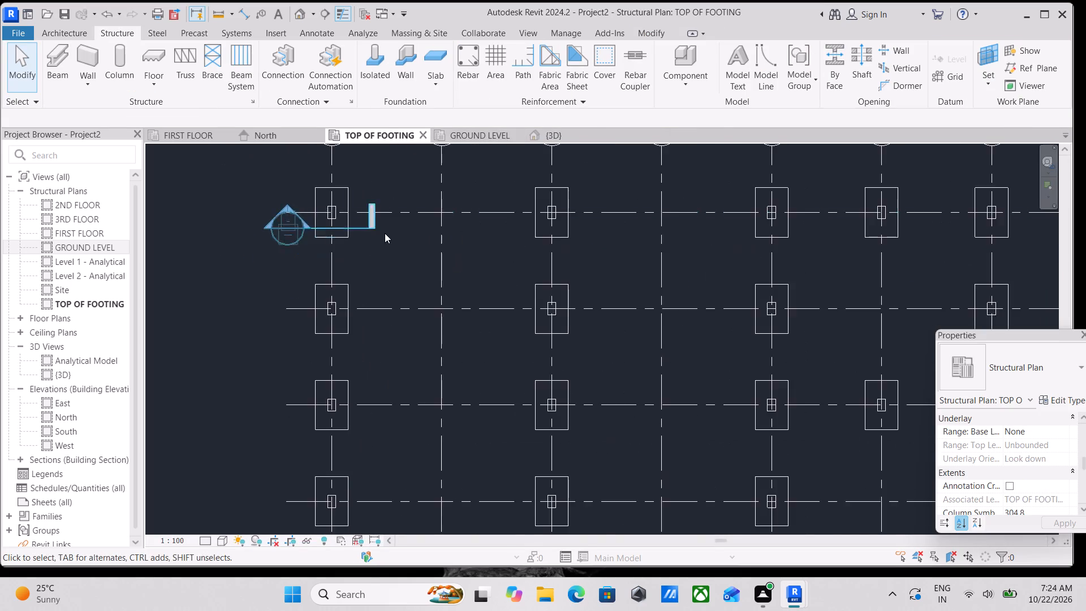
scroll(385, 233, "down", 1)
middle_click_drag(385, 233, 461, 302)
scroll(535, 317, "up", 2)
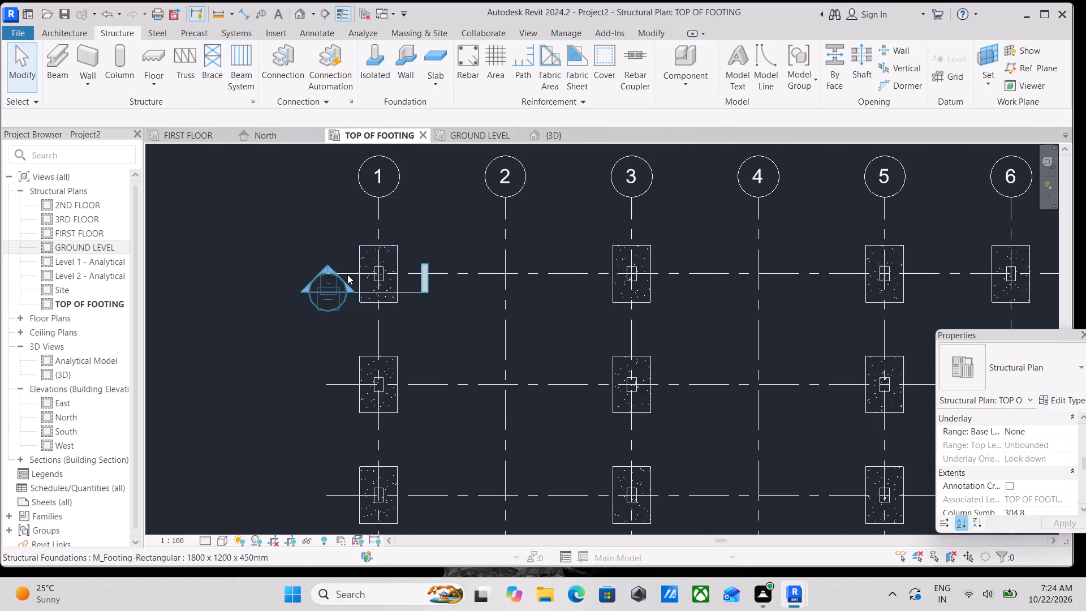
scroll(337, 274, "up", 1)
right_click(329, 273)
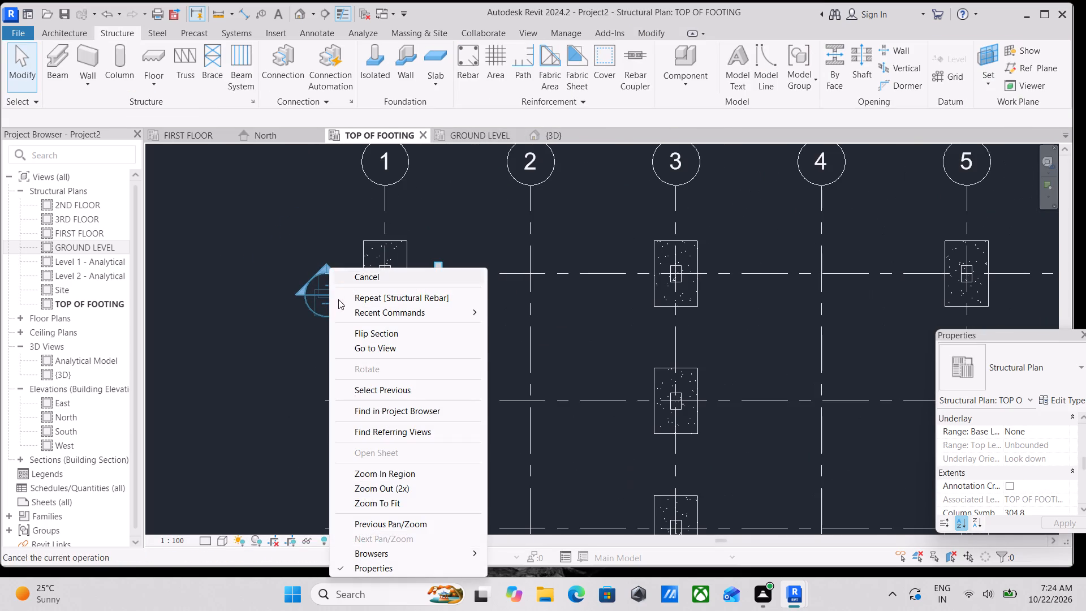
left_click(354, 348)
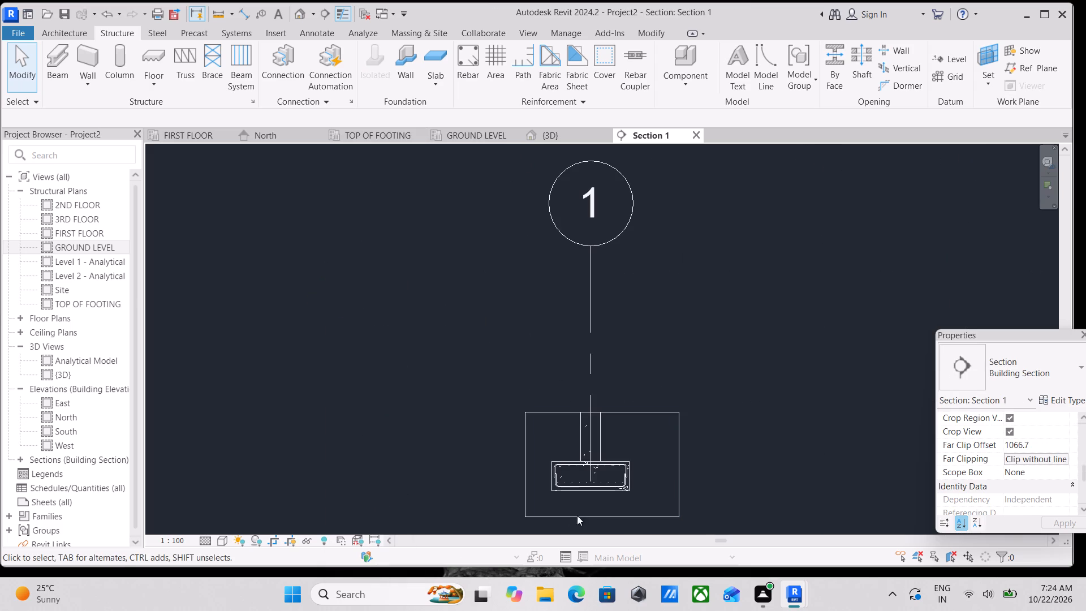
Pull the right end of the upper rebar set inward to about 134 mm from the footing's right face.
scroll(583, 517, "up", 11)
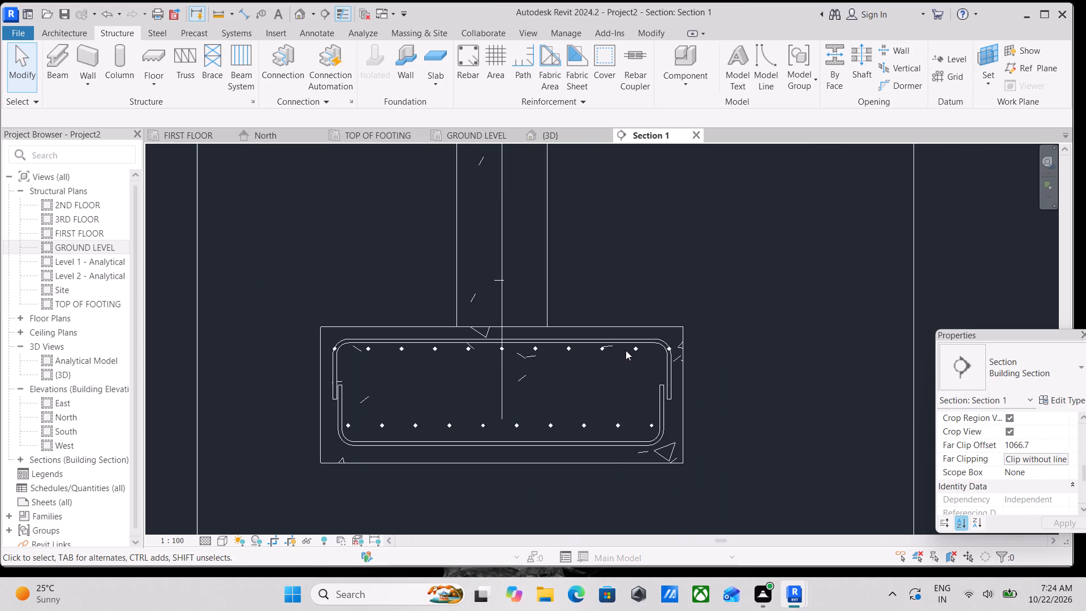
left_click(635, 345)
scroll(665, 360, "up", 7)
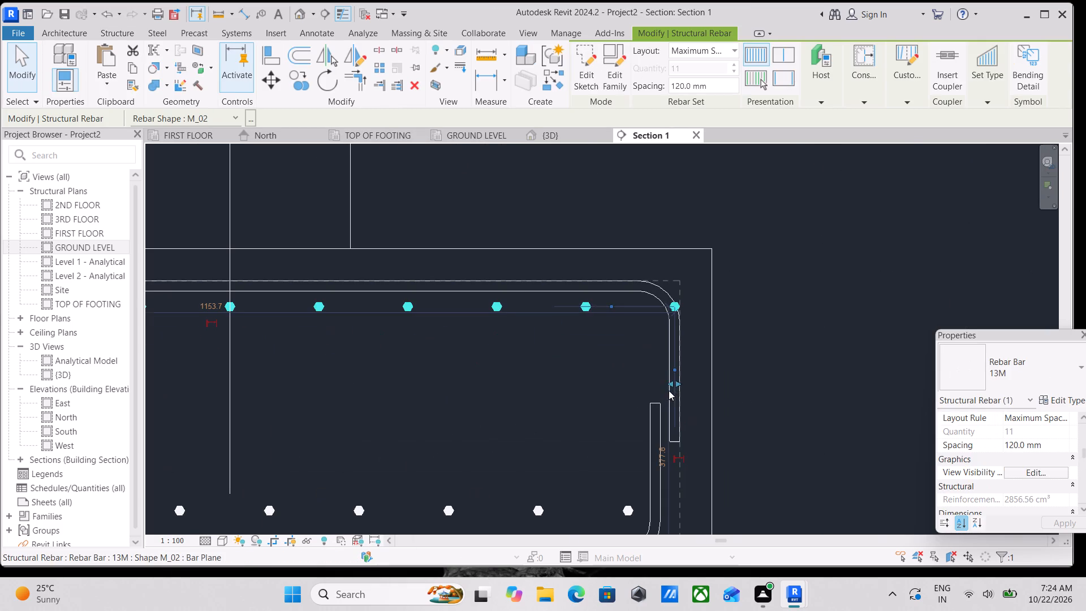
left_click_drag(670, 380, 605, 376)
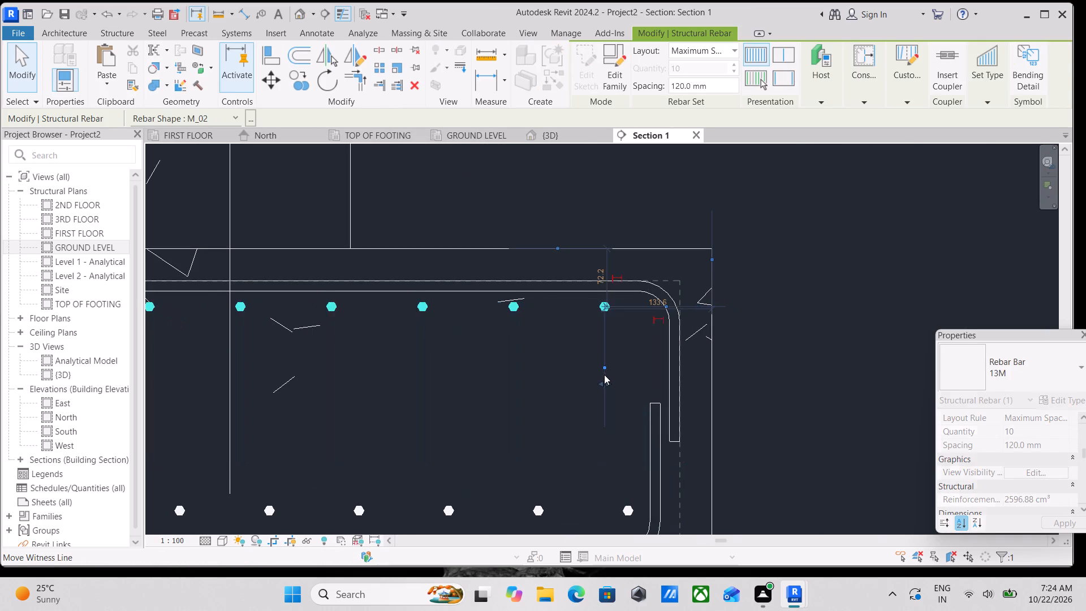
scroll(604, 375, "down", 2)
key("Escape")
scroll(626, 391, "down", 4)
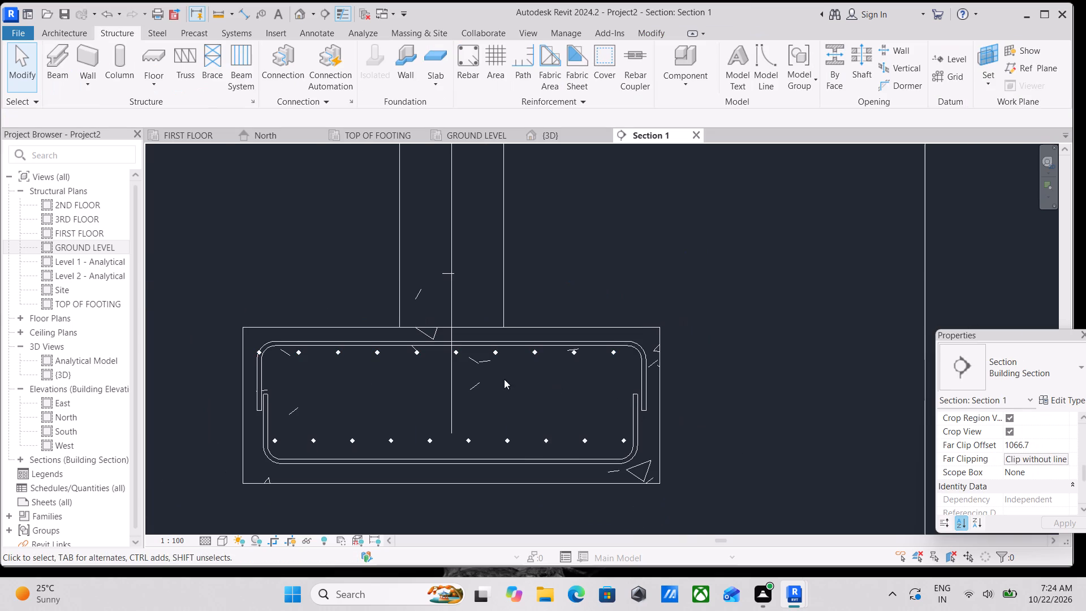
Pull the left end of the upper rebar set inward so its first bar sits inside the top U-bar's left leg.
scroll(258, 363, "up", 6)
left_click(262, 339)
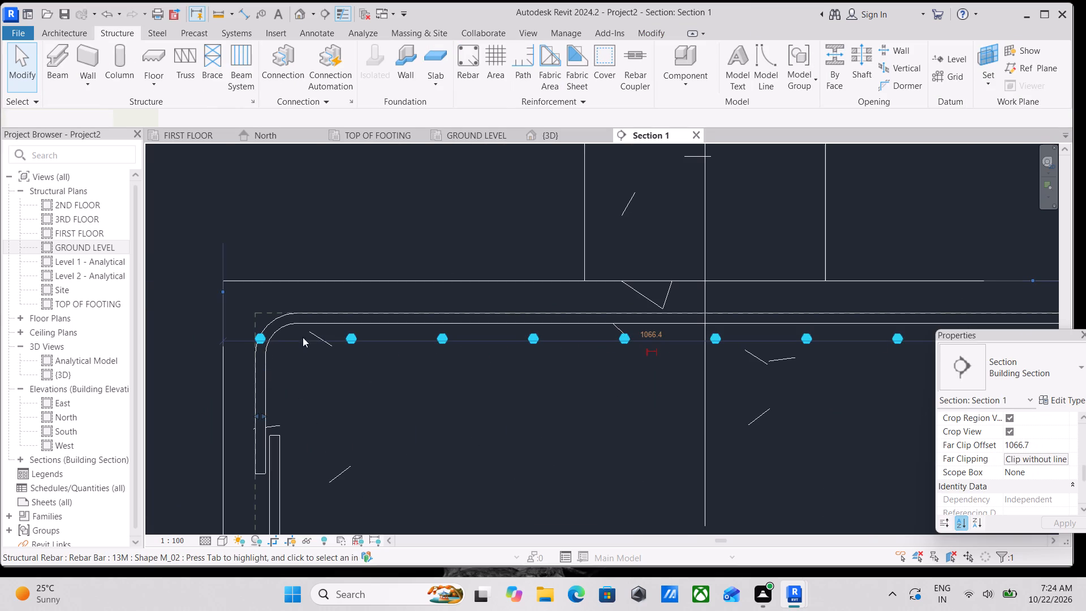
left_click_drag(263, 416, 302, 422)
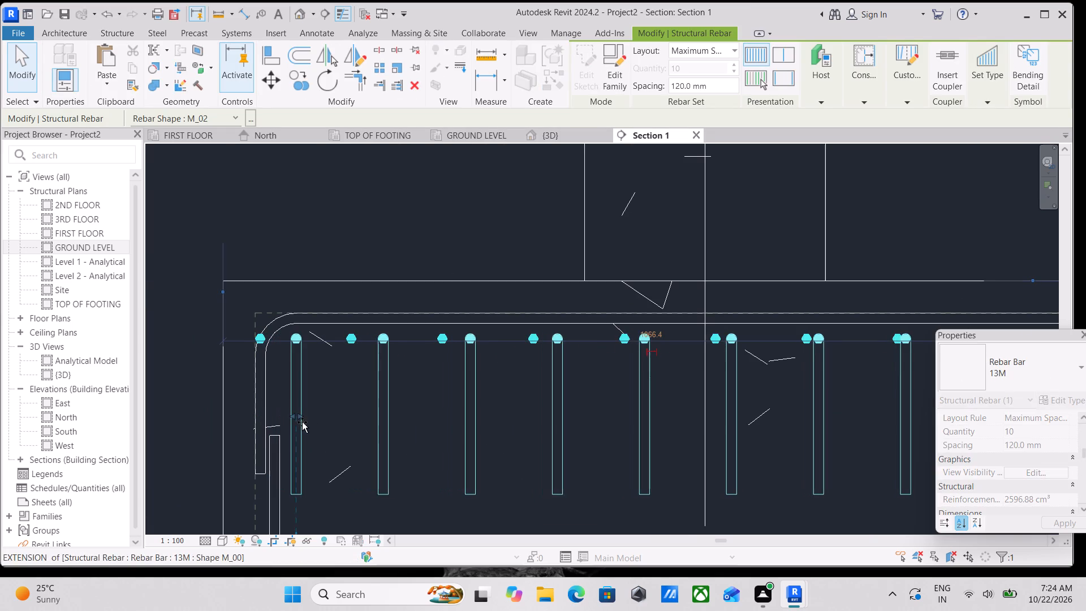
left_click_drag(302, 422, 305, 423)
scroll(307, 423, "down", 3)
key("Escape")
scroll(378, 424, "down", 3)
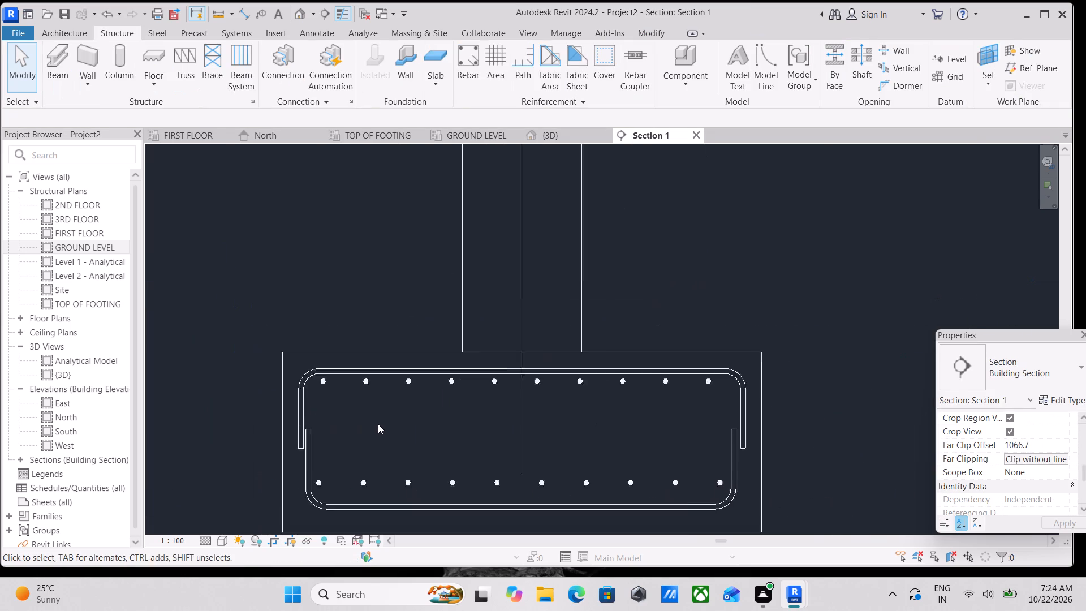
Open the {3D} view and examine the reinforcement of the footing at grids 1 and A up close.
left_click(554, 130)
scroll(492, 305, "up", 2)
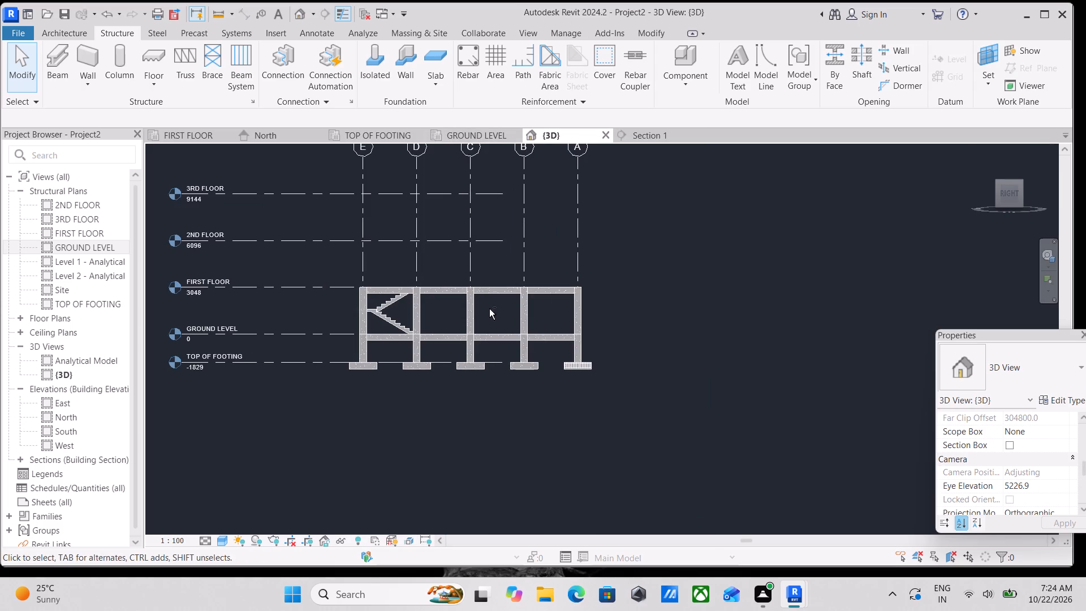
middle_click_drag(489, 309, 429, 390, "shift")
scroll(432, 390, "up", 9)
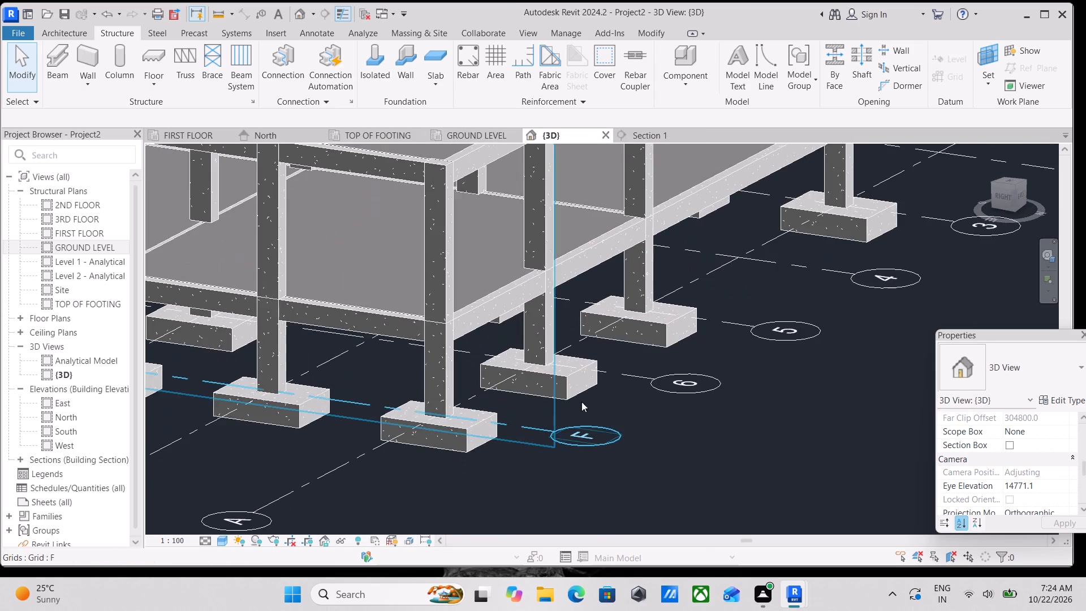
scroll(645, 363, "down", 4)
middle_click_drag(648, 364, 712, 393)
scroll(626, 375, "down", 6)
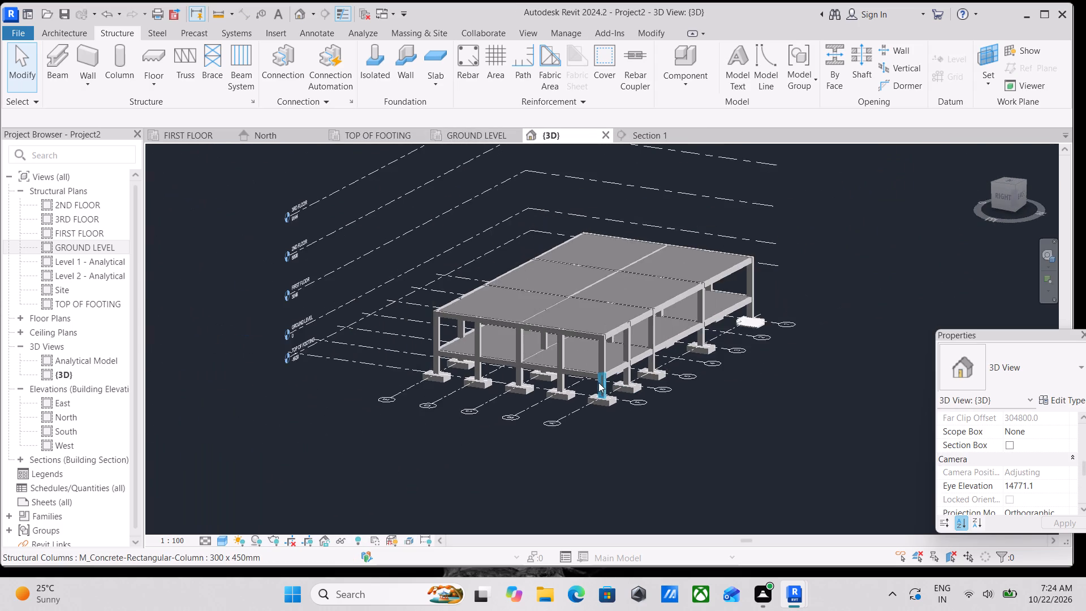
middle_click_drag(483, 347, 659, 359, "shift")
scroll(528, 348, "up", 3)
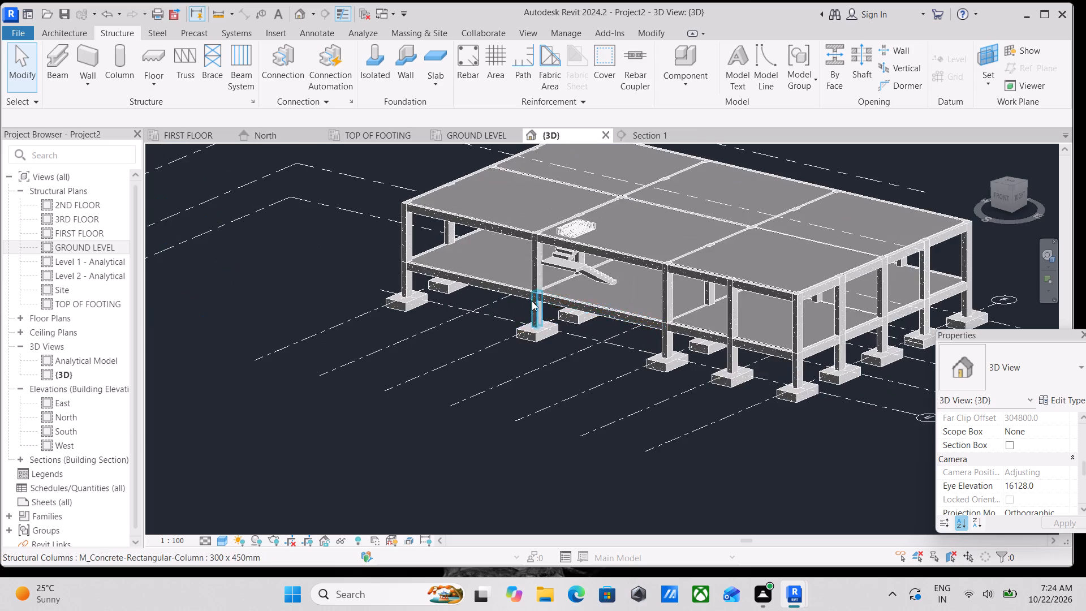
scroll(514, 286, "up", 2)
scroll(598, 204, "up", 5)
scroll(614, 220, "down", 4)
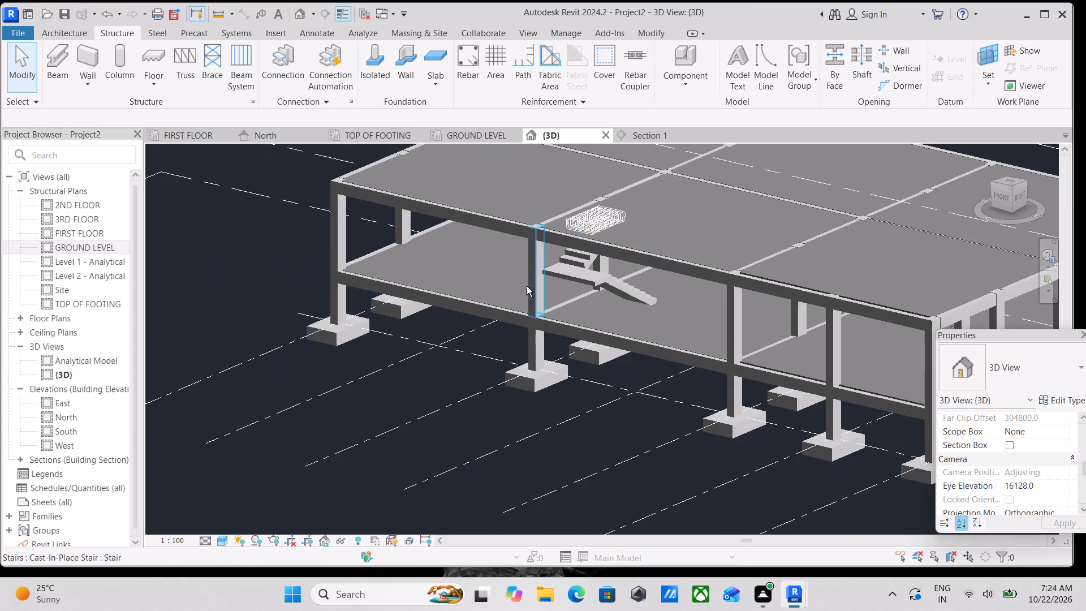
middle_click_drag(516, 292, 684, 259, "shift")
middle_click_drag(478, 308, 490, 407, "shift")
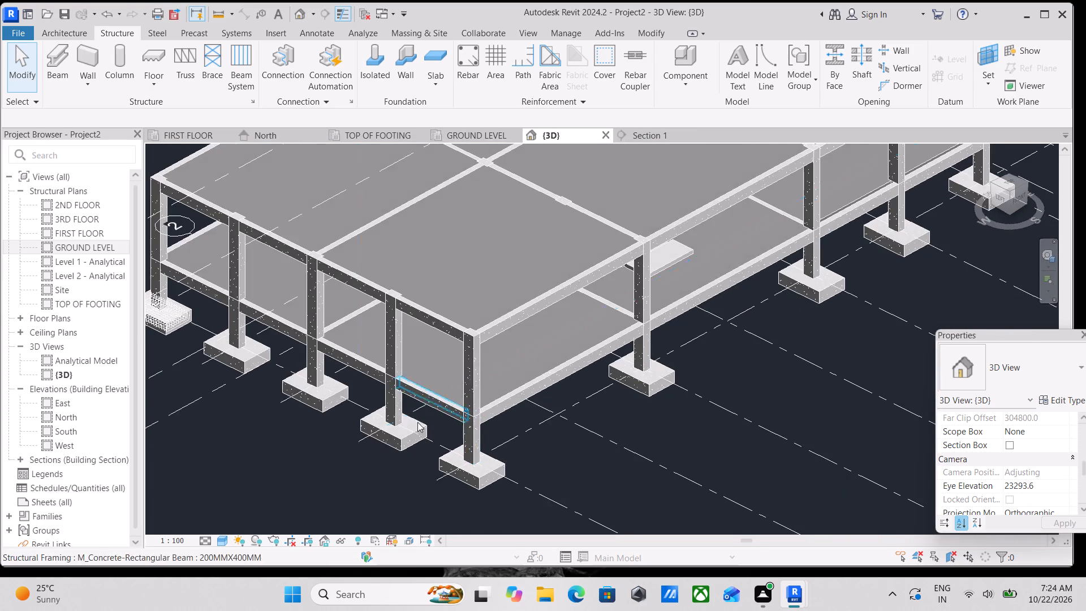
middle_click_drag(396, 277, 730, 259)
scroll(528, 279, "up", 12)
scroll(657, 441, "up", 4)
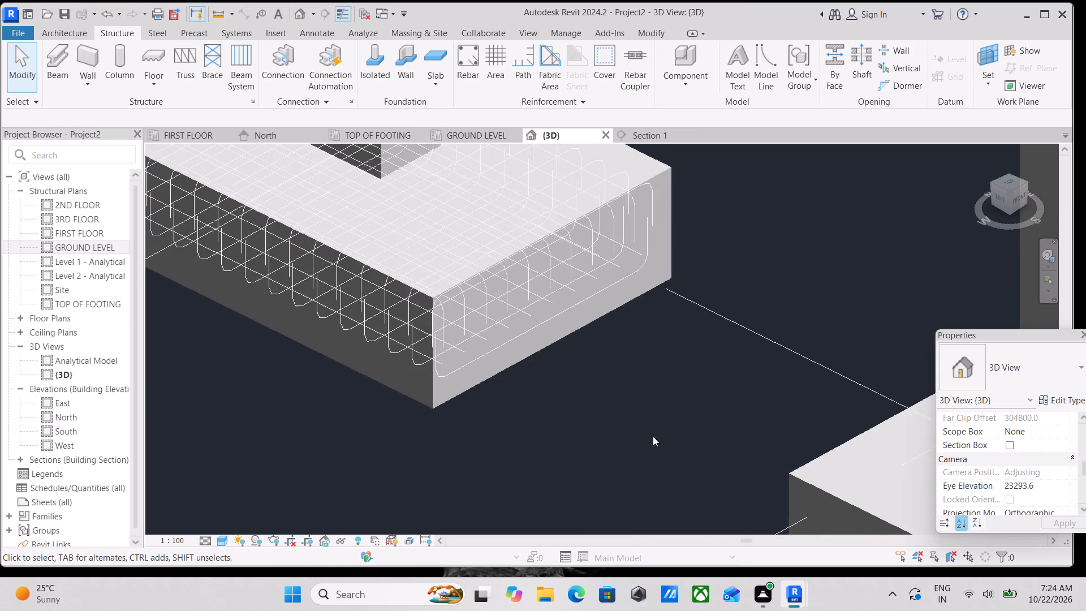
middle_click_drag(575, 307, 601, 374)
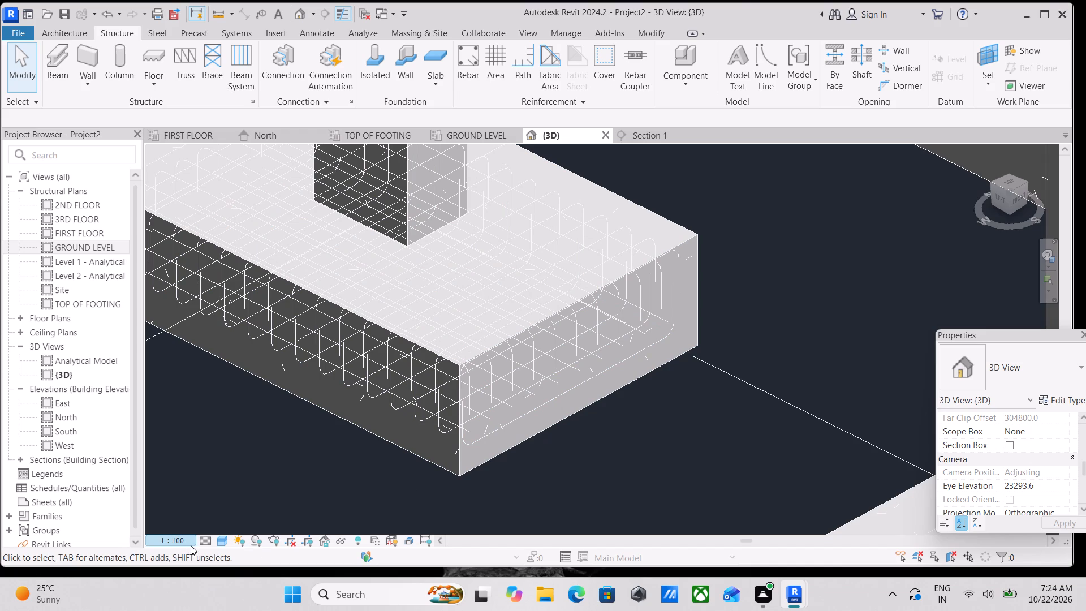
Set the 3D view's detail level to Fine.
left_click(206, 541)
left_click(212, 521)
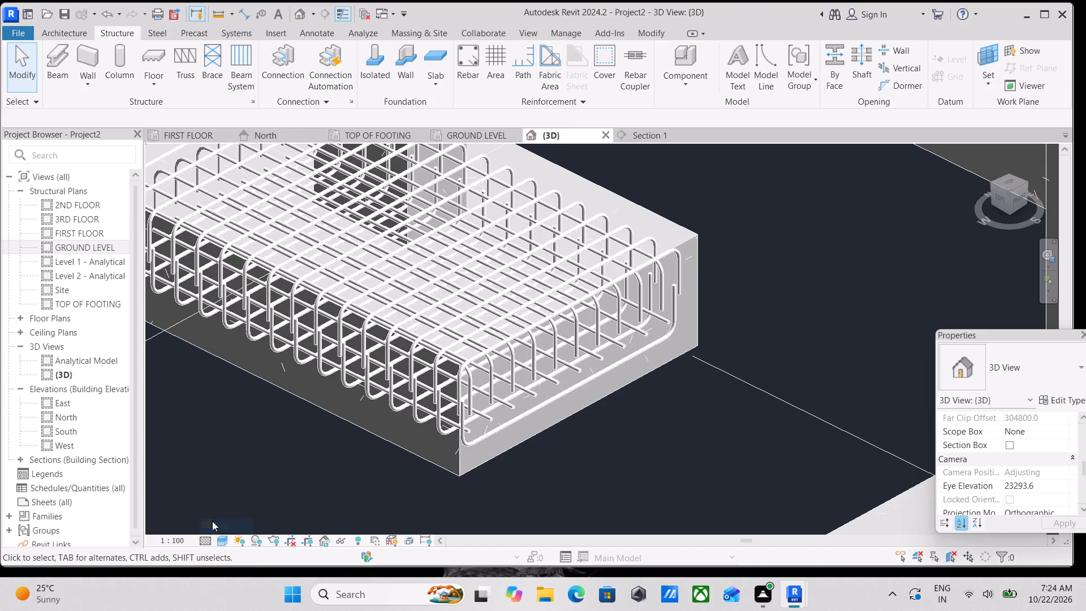
Examine the footing's finished rebar cage in 3D, both close up and together with the neighbouring footings.
scroll(391, 405, "up", 3)
scroll(411, 389, "down", 4)
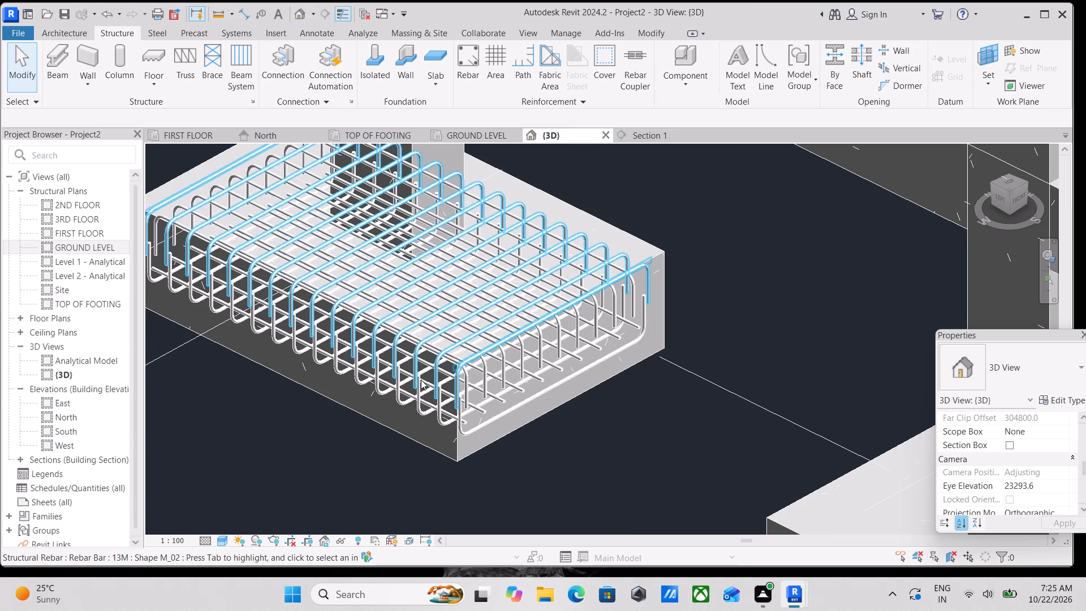
scroll(534, 252, "down", 6)
scroll(633, 228, "down", 3)
middle_click_drag(633, 228, 596, 247)
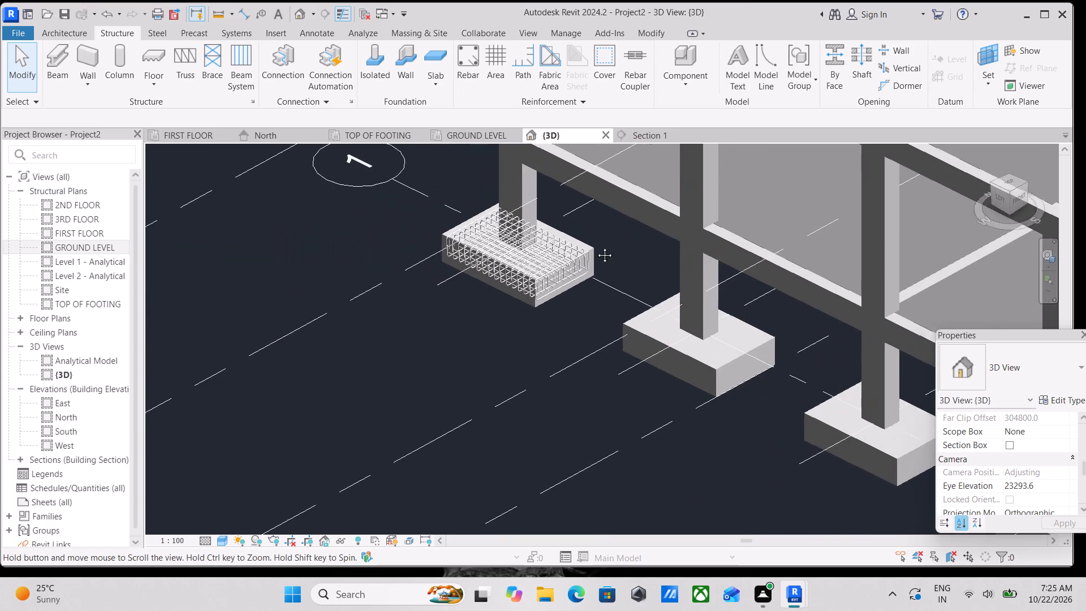
middle_click_drag(596, 247, 551, 287)
scroll(550, 289, "up", 1)
scroll(550, 293, "down", 3)
middle_click_drag(552, 298, 527, 352)
scroll(527, 352, "up", 1)
scroll(525, 352, "down", 4)
middle_click_drag(525, 352, 496, 339)
scroll(496, 338, "up", 5)
scroll(458, 365, "up", 4)
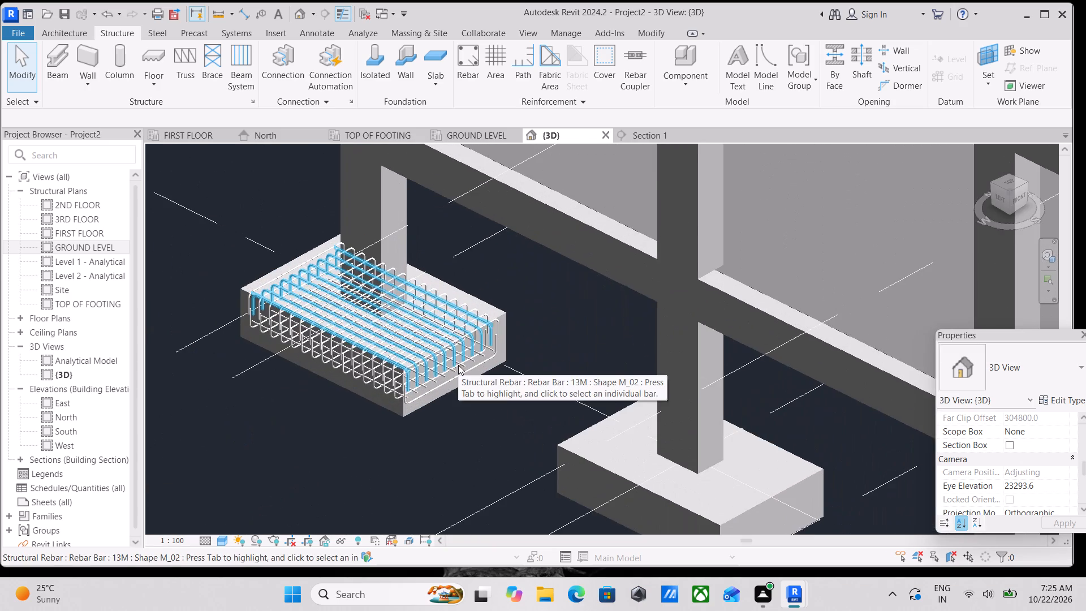
scroll(458, 359, "down", 3)
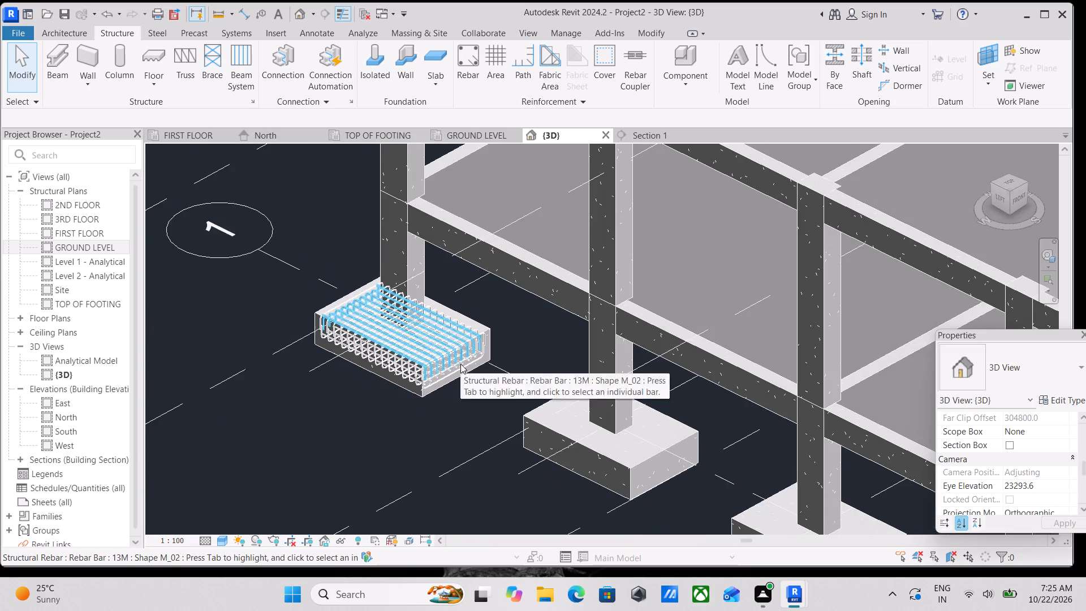
Look through the Section 1, TOP OF FOOTING and GROUND LEVEL views, finishing on the GROUND LEVEL plan at grids 1 and A.
scroll(463, 369, "down", 2)
left_click(635, 140)
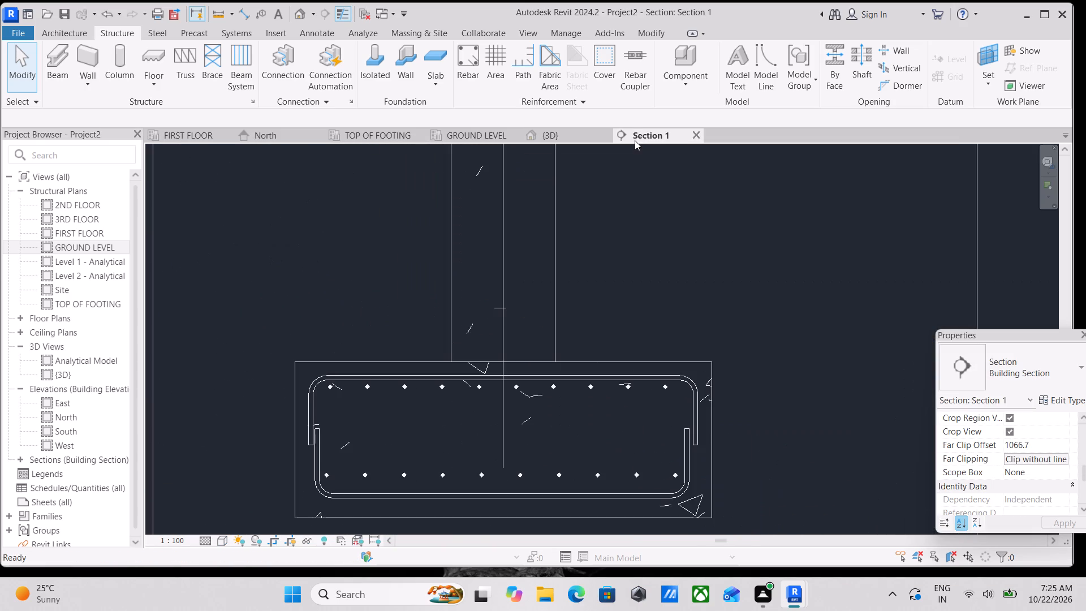
scroll(633, 193, "down", 2)
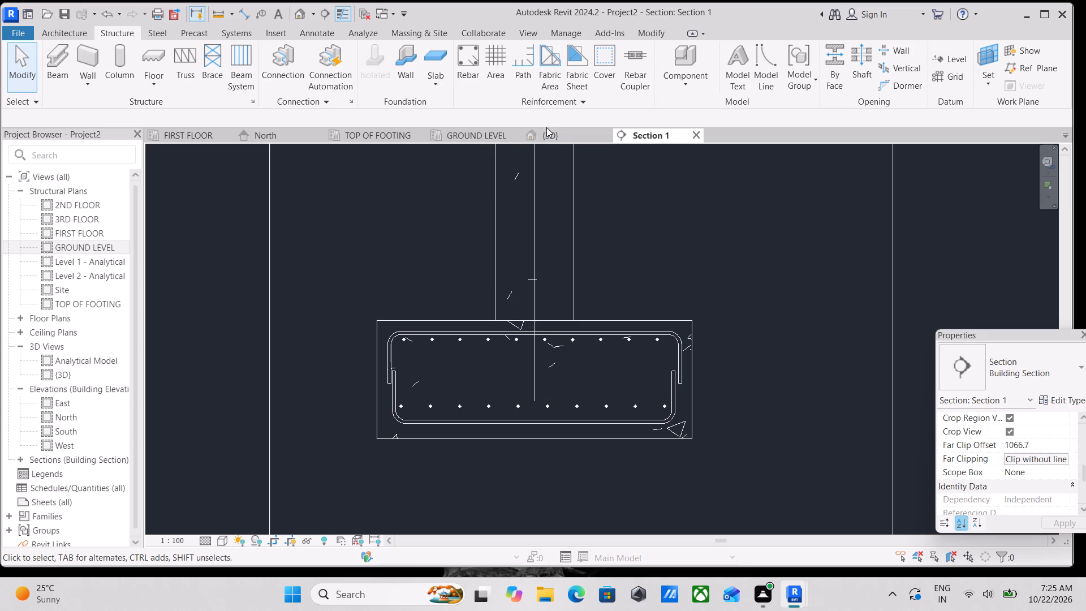
left_click(444, 135)
scroll(568, 234, "down", 4)
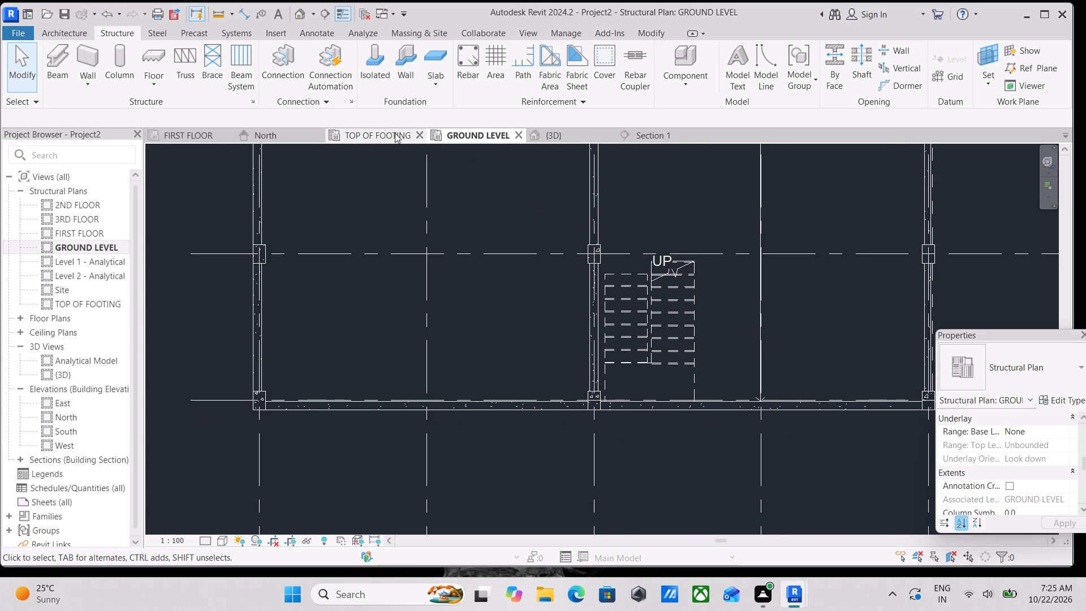
left_click(372, 134)
scroll(436, 205, "down", 4)
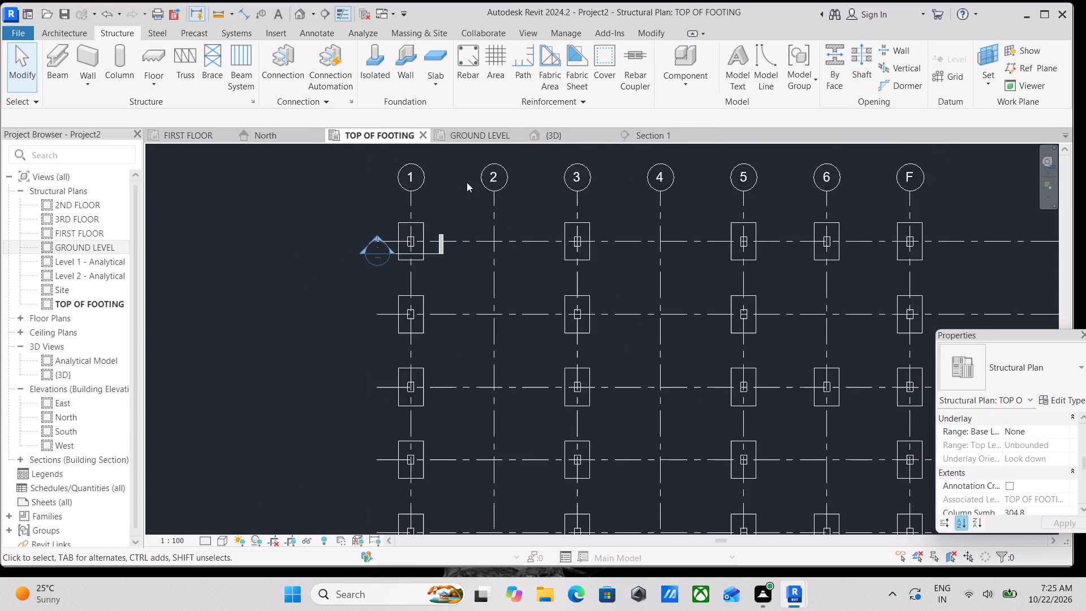
middle_click_drag(467, 182, 506, 224)
scroll(483, 160, "up", 1)
left_click(479, 135)
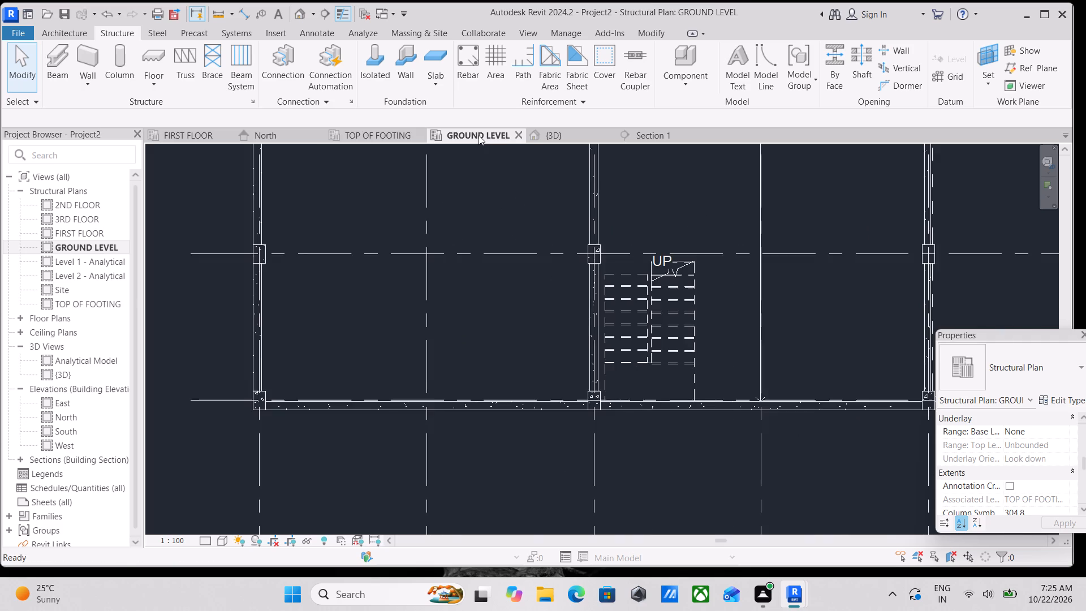
scroll(485, 158, "down", 5)
middle_click_drag(492, 231, 608, 543)
scroll(495, 350, "up", 2)
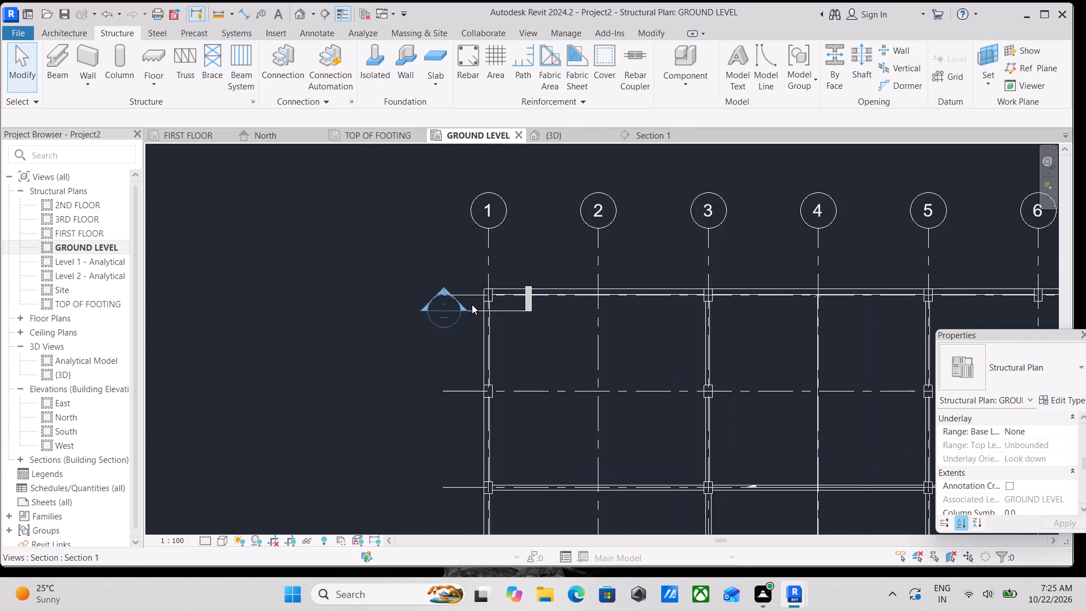
scroll(472, 304, "up", 10)
middle_click_drag(446, 217, 451, 257)
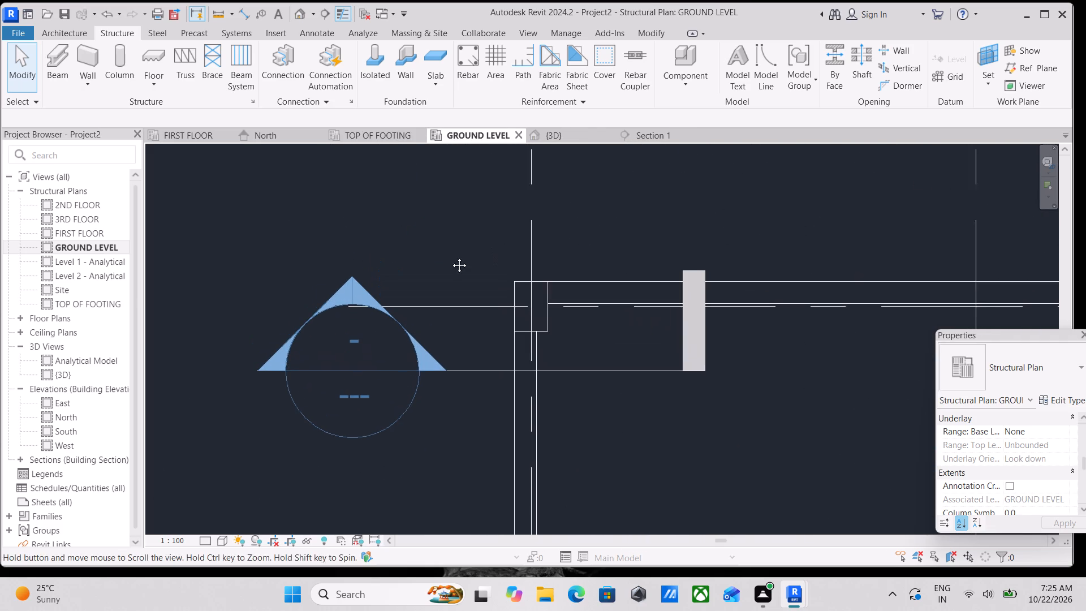
middle_click_drag(451, 257, 448, 269)
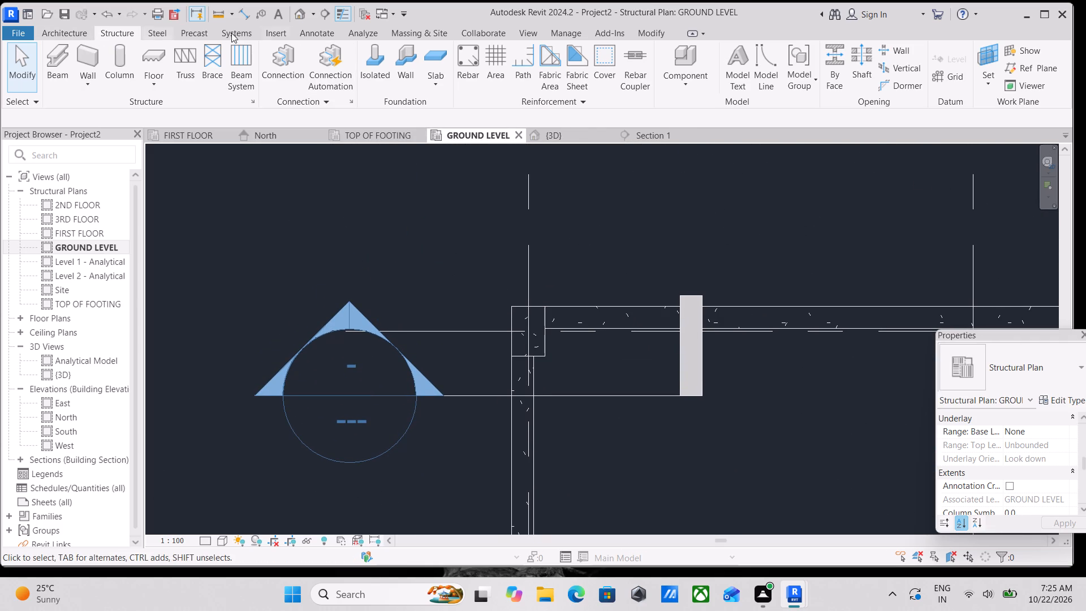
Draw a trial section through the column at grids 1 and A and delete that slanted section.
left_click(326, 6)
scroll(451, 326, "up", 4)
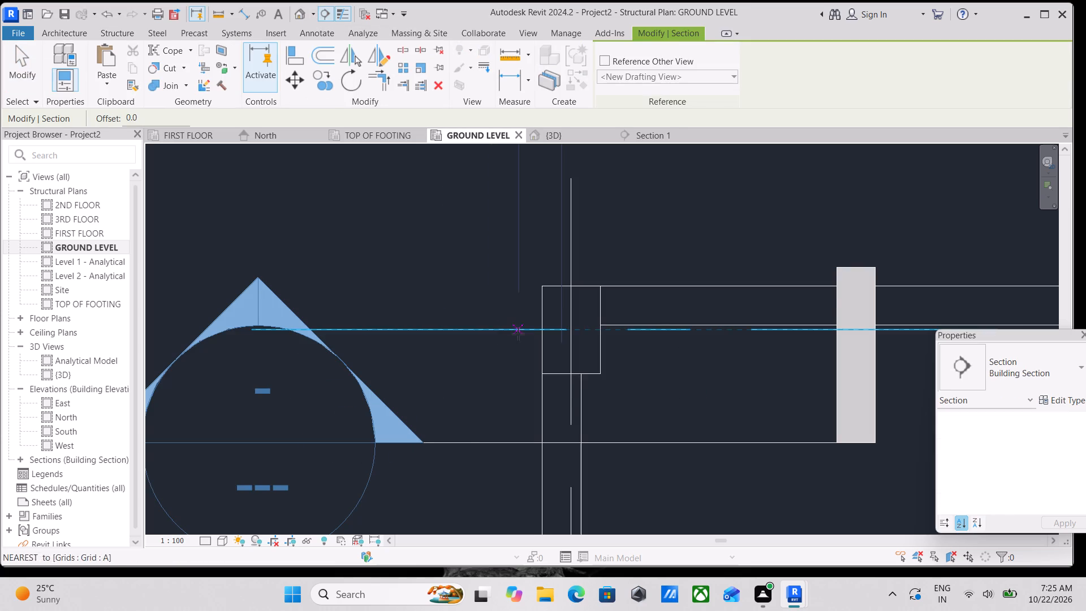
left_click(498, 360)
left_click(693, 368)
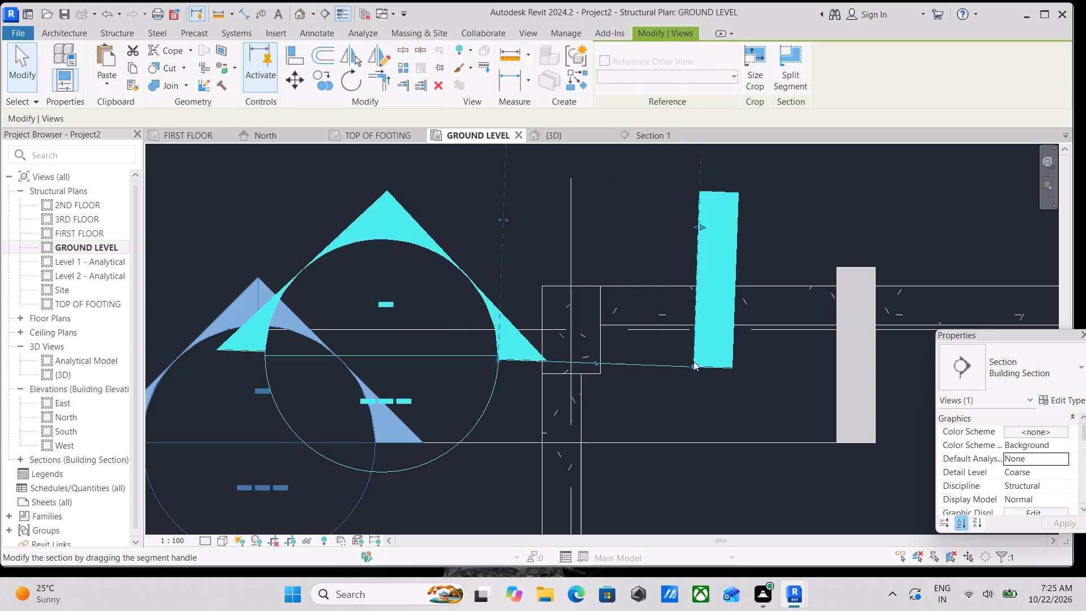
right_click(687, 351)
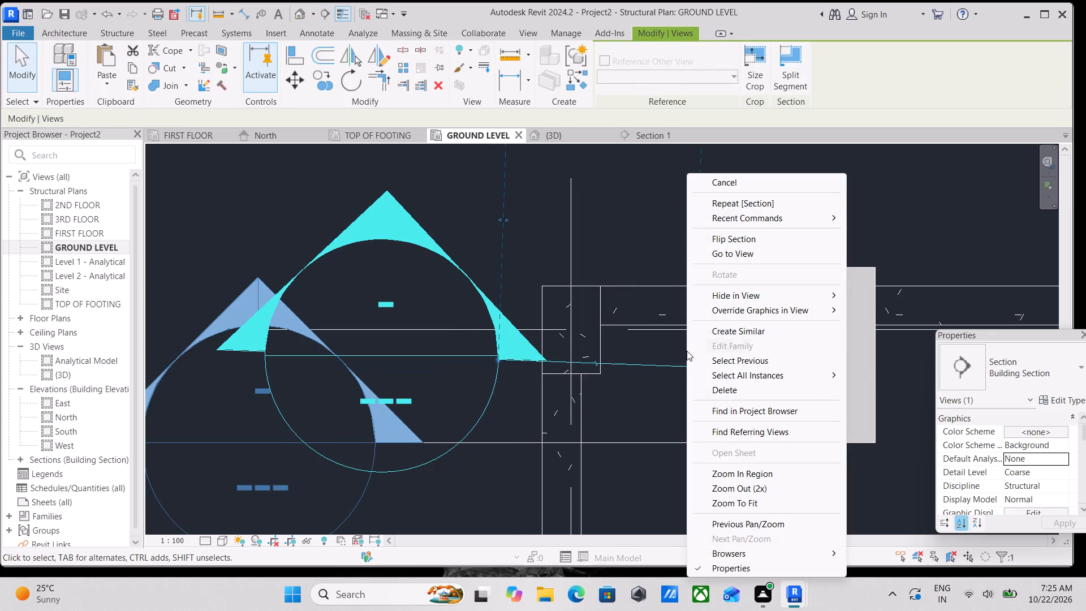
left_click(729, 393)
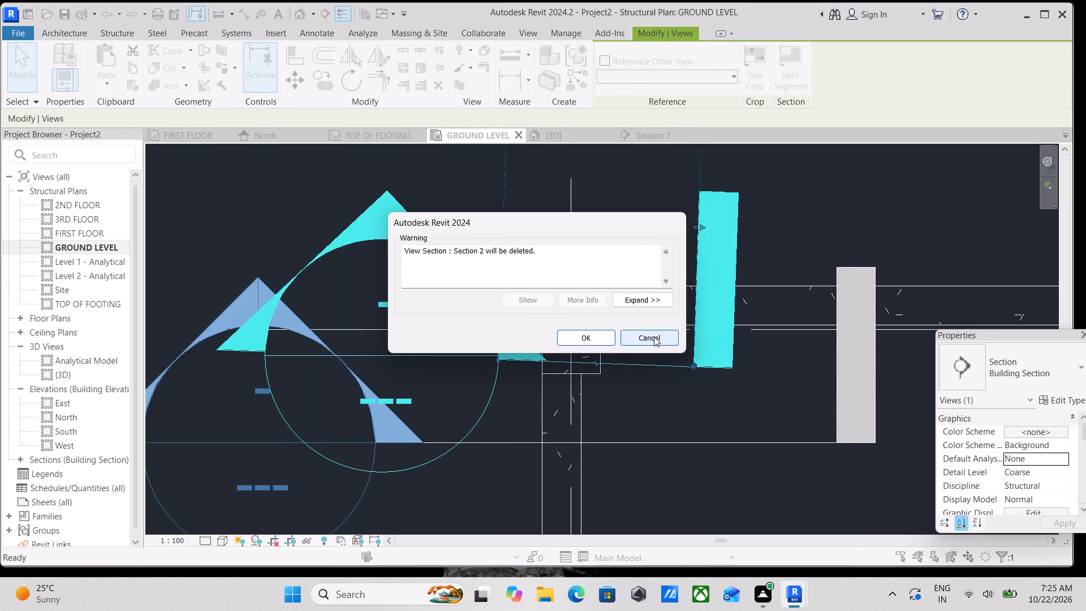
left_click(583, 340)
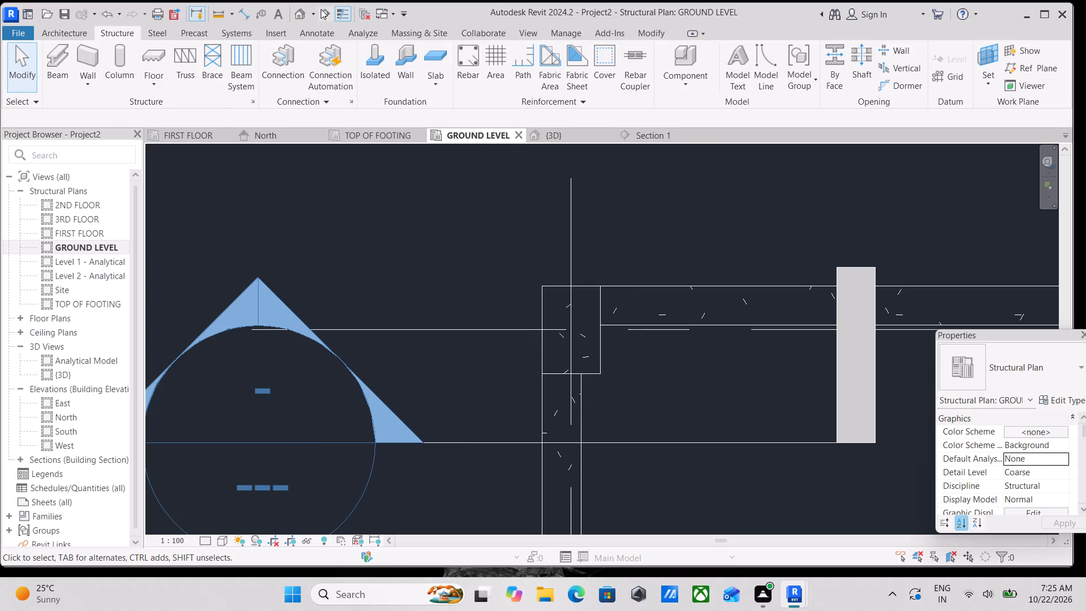
Draw a straight horizontal section line through the column at grids 1 and A, just below grid A and looking toward it.
left_click(321, 9)
left_click(497, 363)
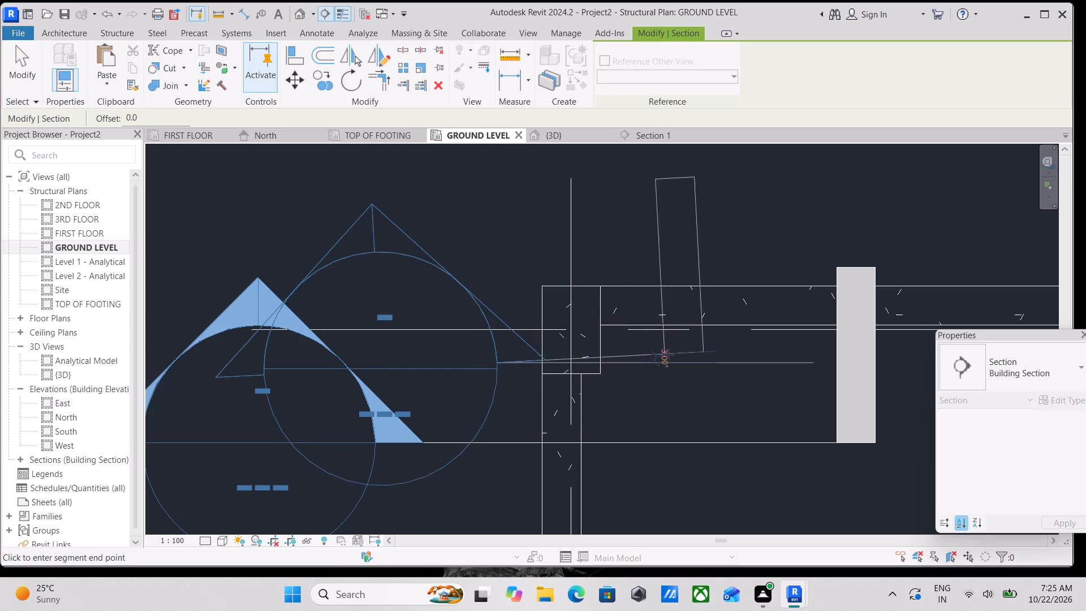
left_click(698, 361)
Shrink the new section's depth to end inside the column and bring its side extents in to the column's left and right faces.
scroll(654, 320, "down", 3)
middle_click_drag(661, 351, 647, 449)
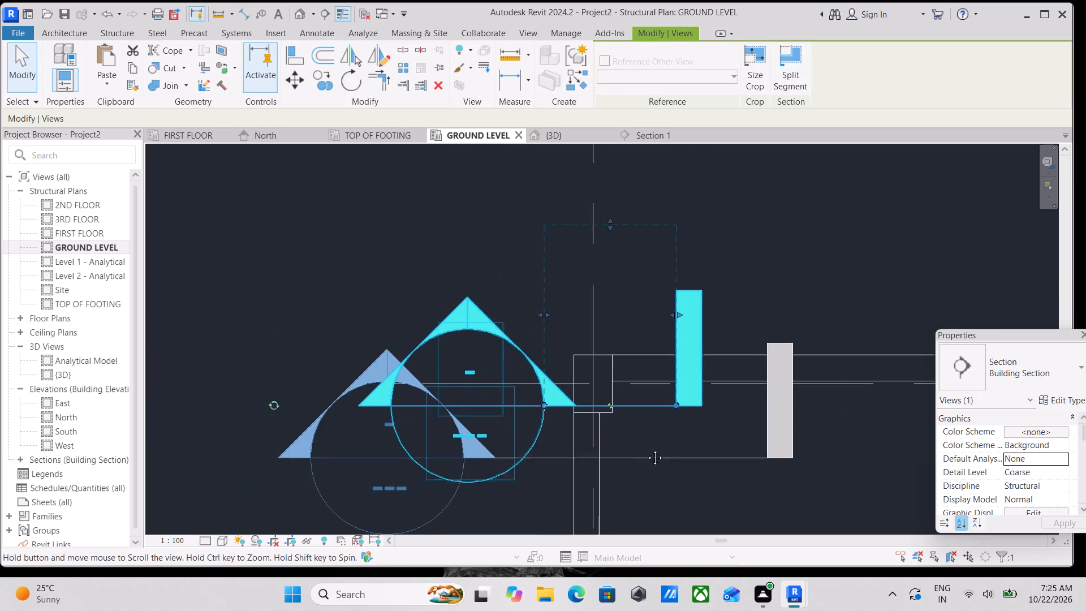
middle_click_drag(647, 449, 645, 458)
scroll(645, 458, "up", 1)
left_click_drag(596, 255, 598, 427)
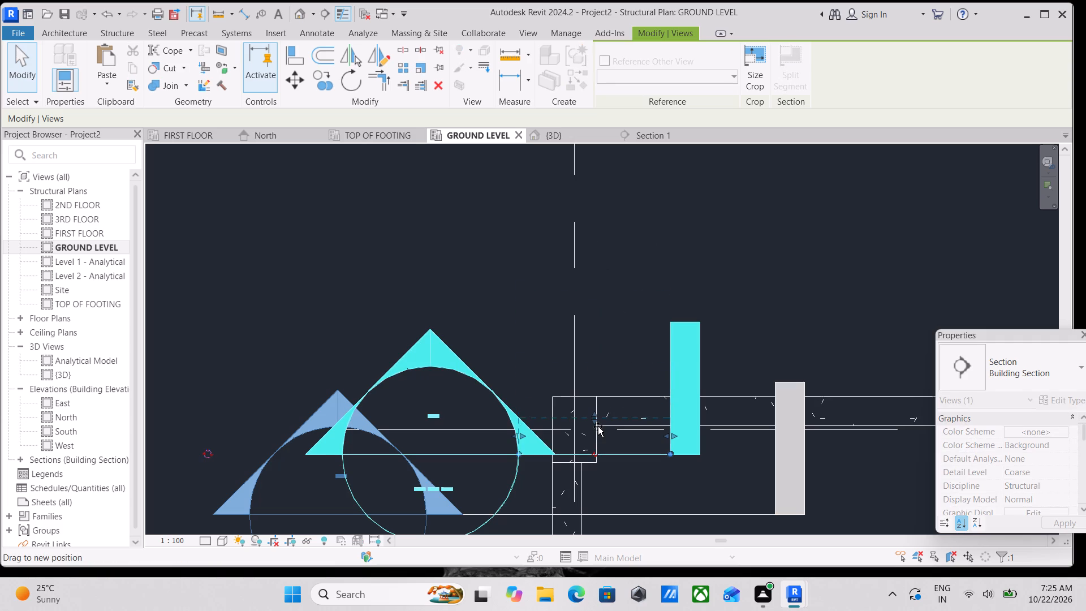
left_click_drag(598, 427, 584, 418)
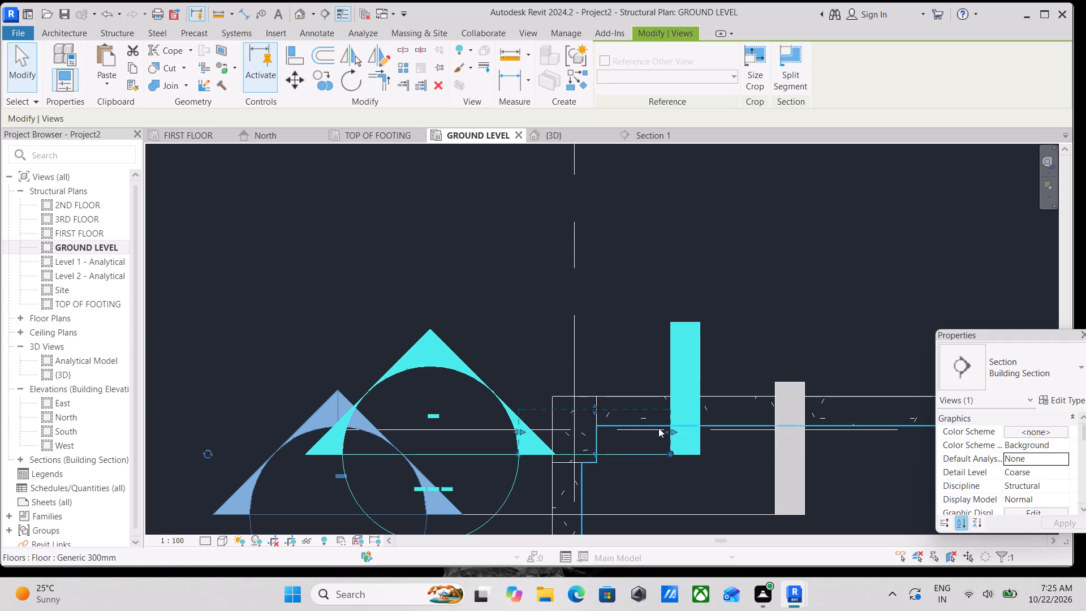
left_click_drag(665, 428, 605, 429)
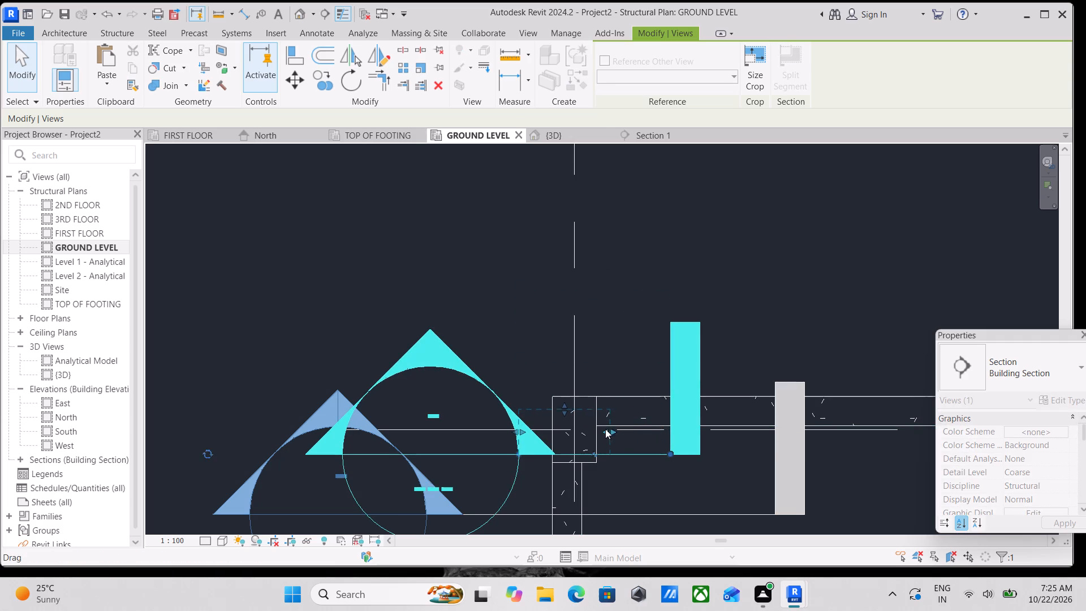
left_click_drag(523, 431, 557, 436)
left_click_drag(602, 431, 584, 432)
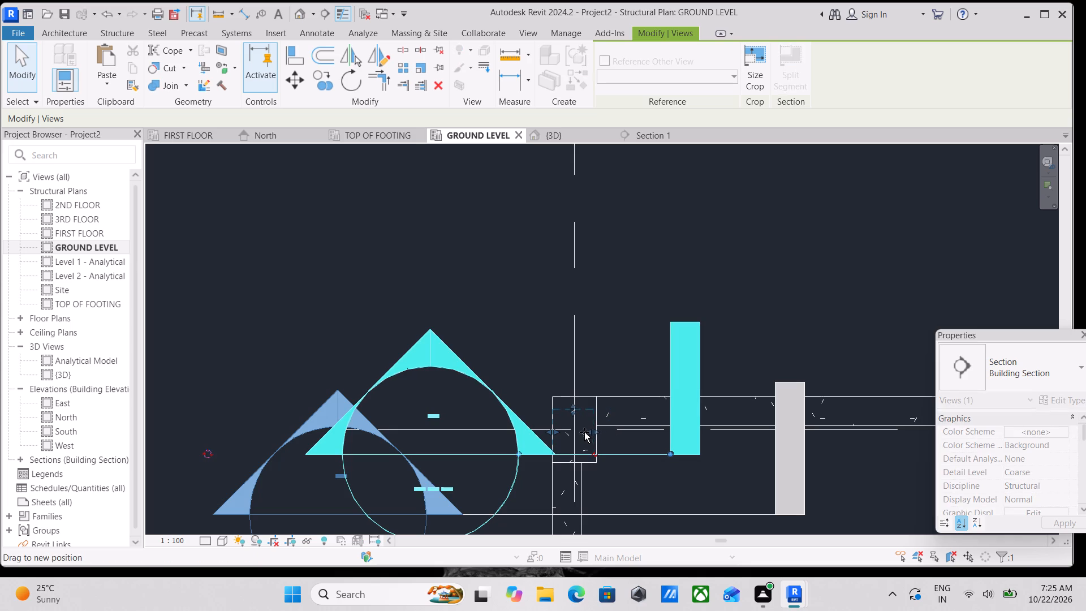
left_click_drag(584, 432, 589, 434)
scroll(579, 444, "up", 3)
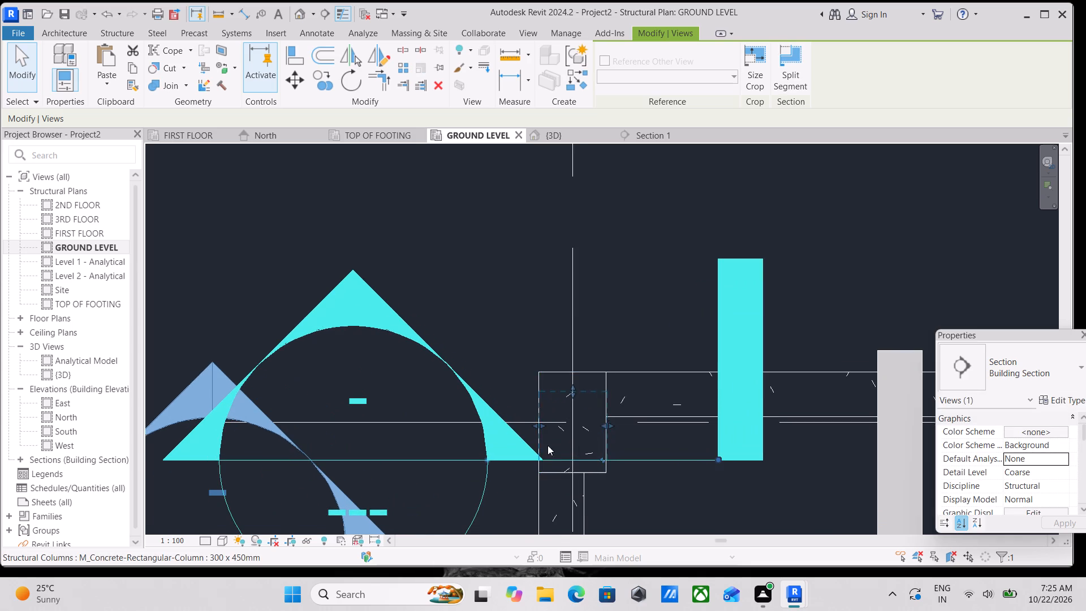
scroll(532, 446, "up", 3)
left_click(542, 412)
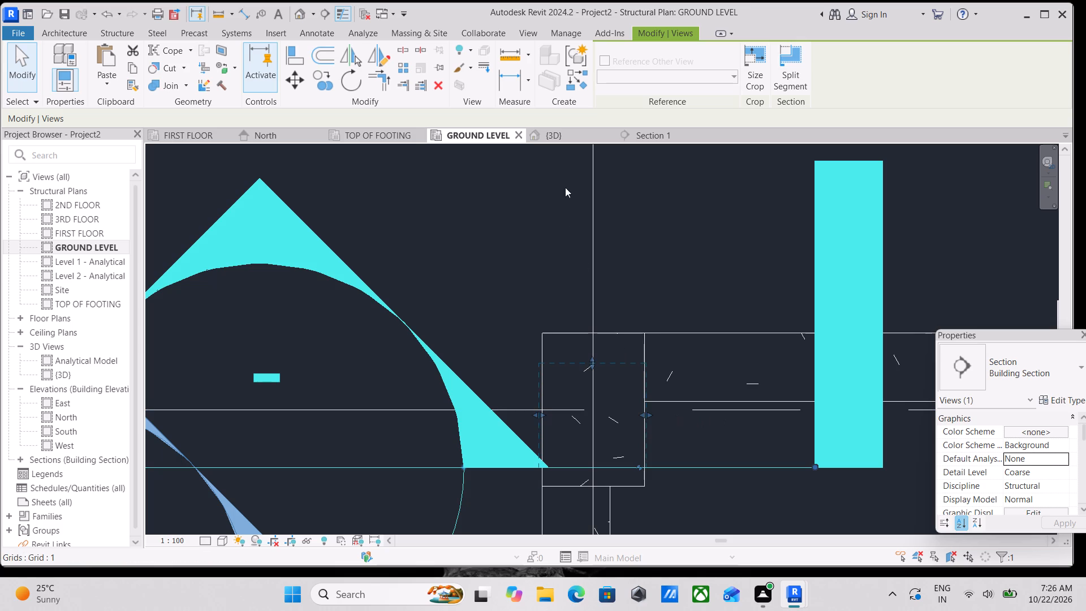
Open the new section's view and examine the column at grid 1 along its height, including its base.
right_click(347, 397)
left_click(381, 252)
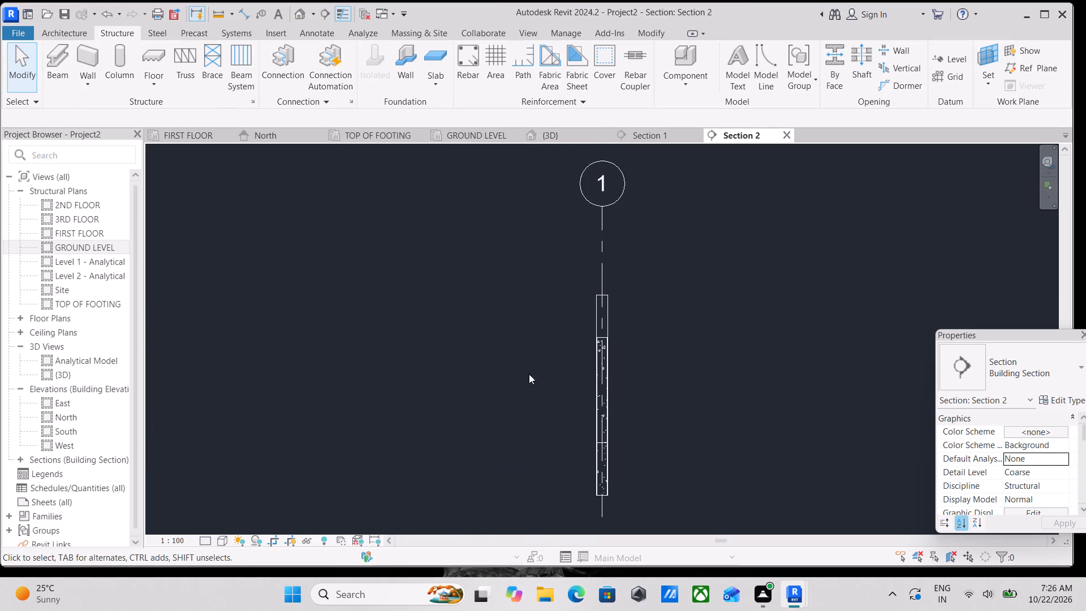
scroll(600, 443, "up", 5)
middle_click_drag(615, 466, 630, 498)
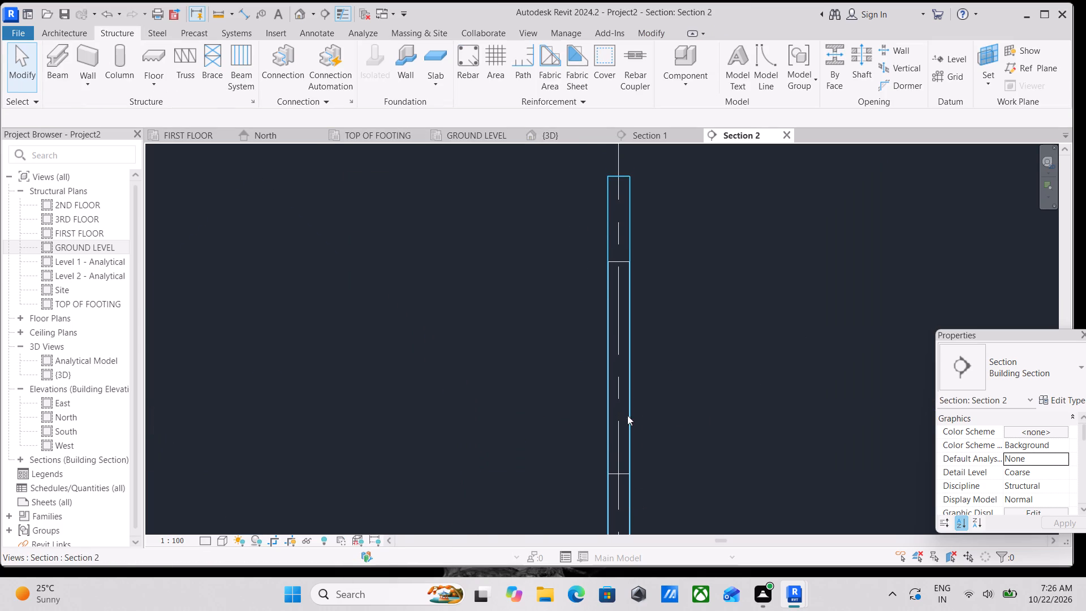
scroll(624, 260, "down", 2)
middle_click_drag(624, 260, 596, 214)
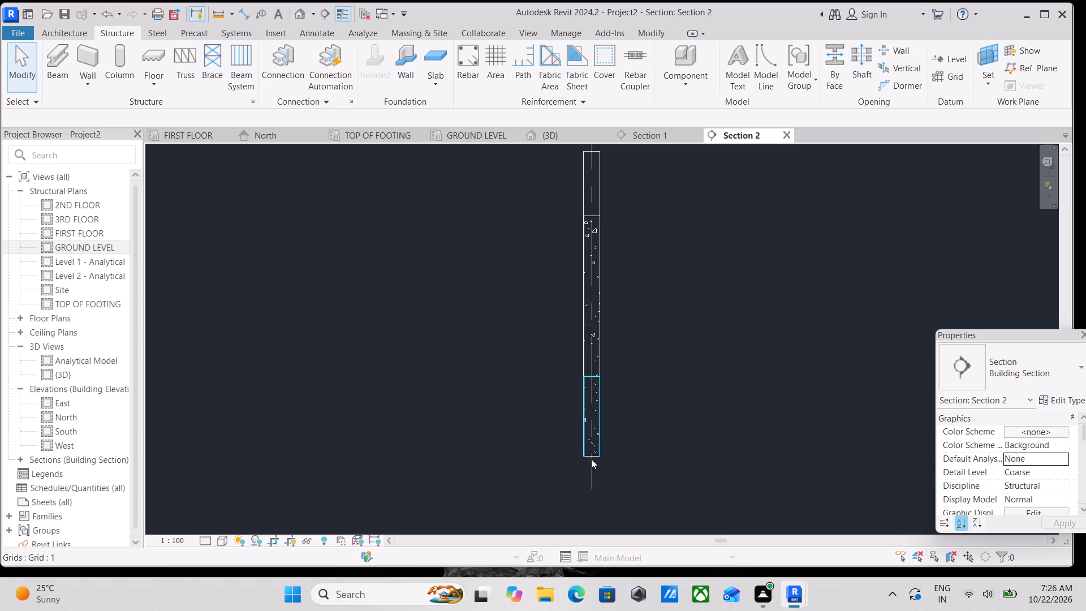
scroll(593, 459, "up", 3)
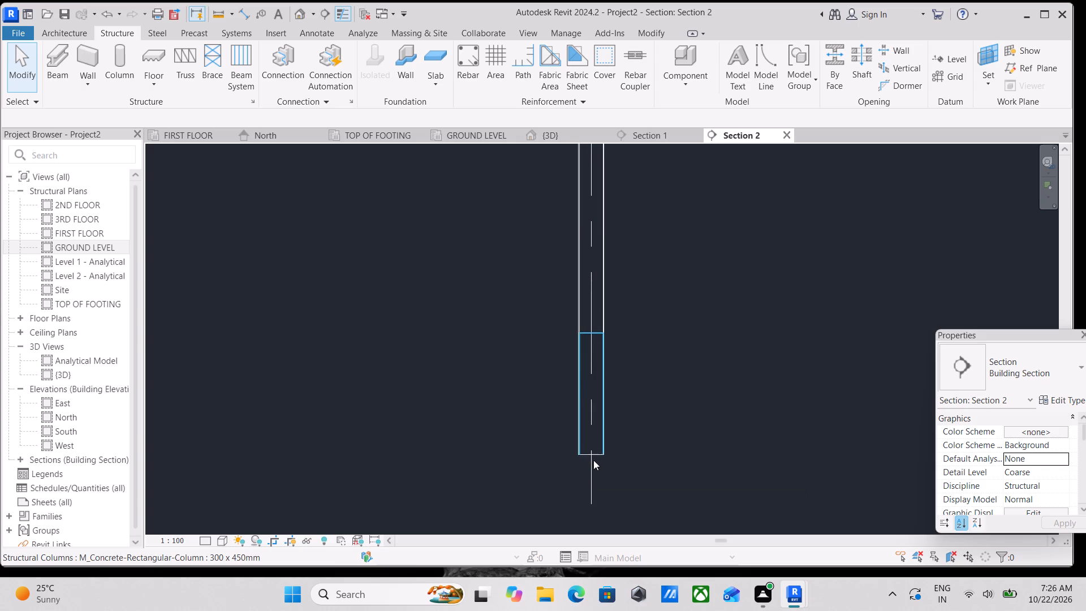
scroll(593, 460, "up", 4)
left_click(593, 451)
middle_click_drag(607, 440, 613, 530)
scroll(602, 380, "down", 2)
middle_click_drag(605, 390, 565, 610)
scroll(565, 609, "up", 1)
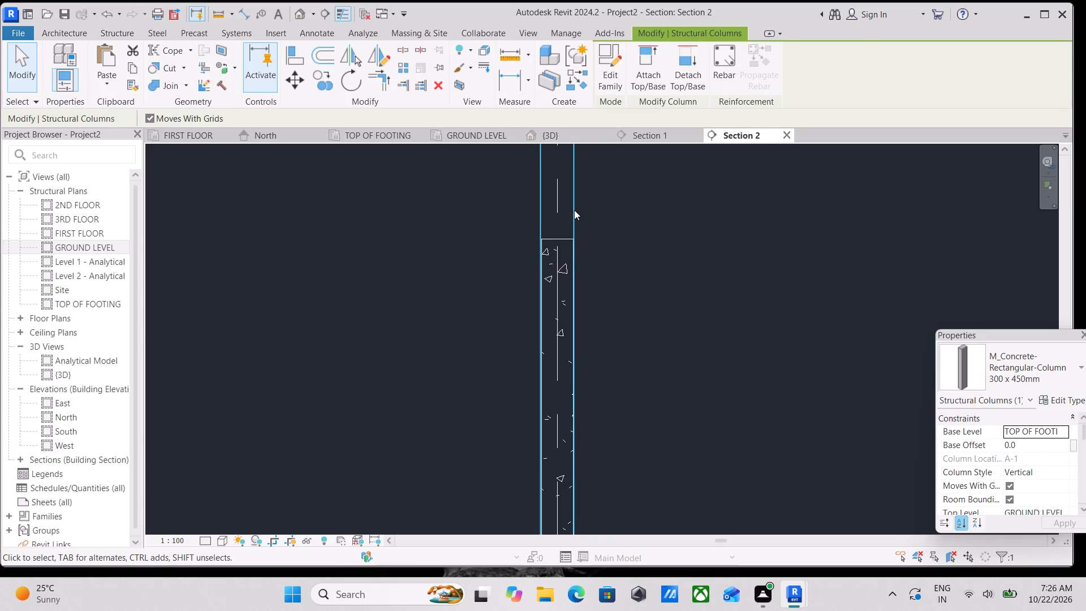
Extend the bottom edge of the section's crop region down well past the underside of the footing.
left_click(570, 208)
scroll(572, 208, "down", 4)
middle_click_drag(607, 320, 616, 235)
scroll(591, 399, "up", 2)
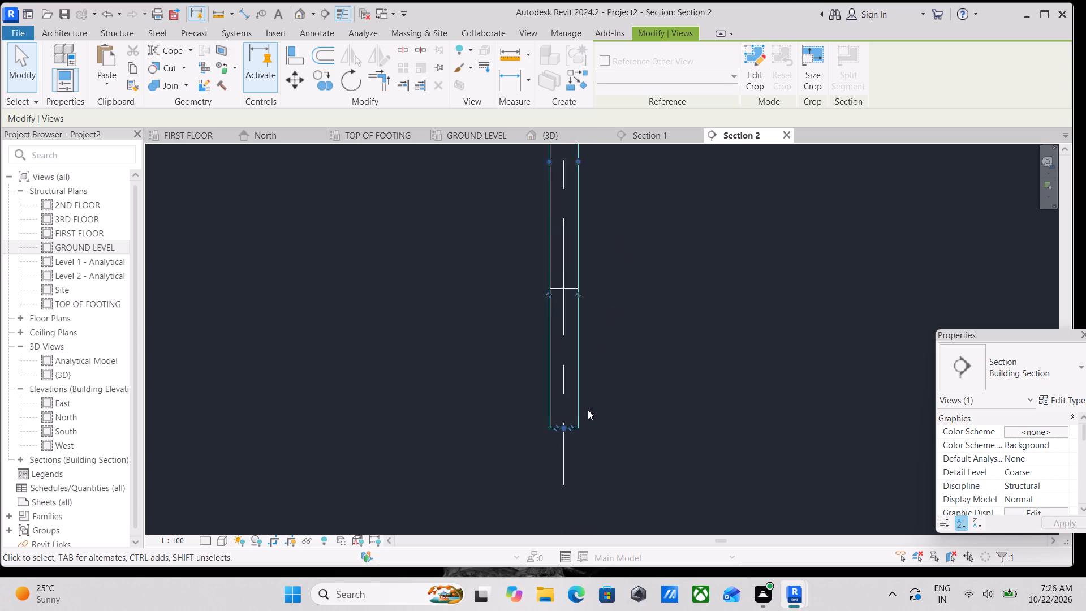
scroll(588, 410, "up", 7)
left_click_drag(573, 411, 575, 502)
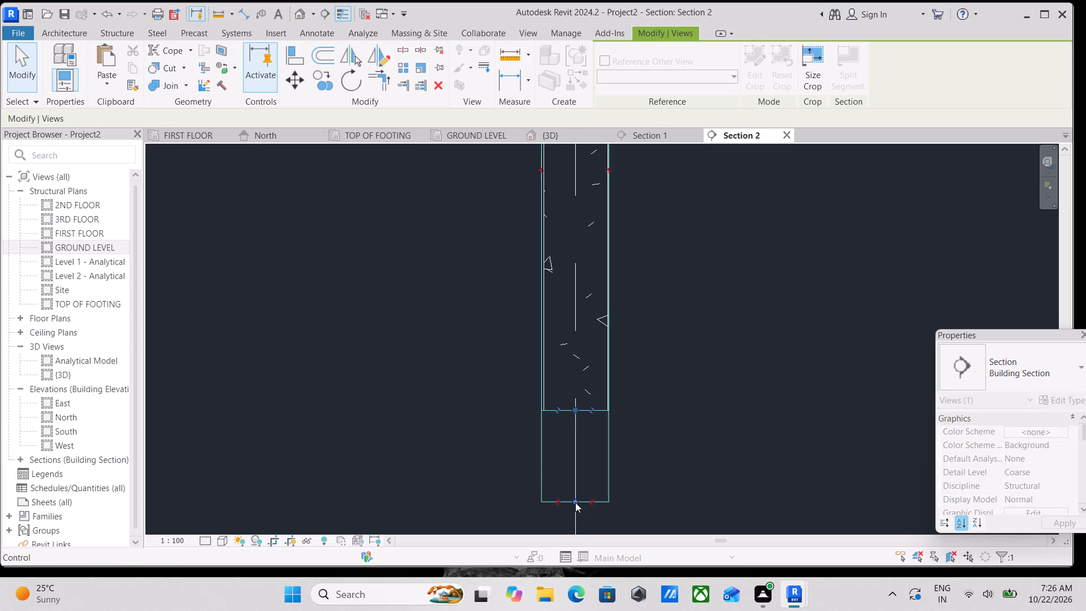
scroll(581, 500, "down", 3)
middle_click_drag(581, 500, 594, 423)
scroll(591, 428, "up", 2)
left_click_drag(587, 419, 588, 551)
scroll(687, 463, "down", 1)
middle_click_drag(687, 463, 633, 333)
left_click(552, 470)
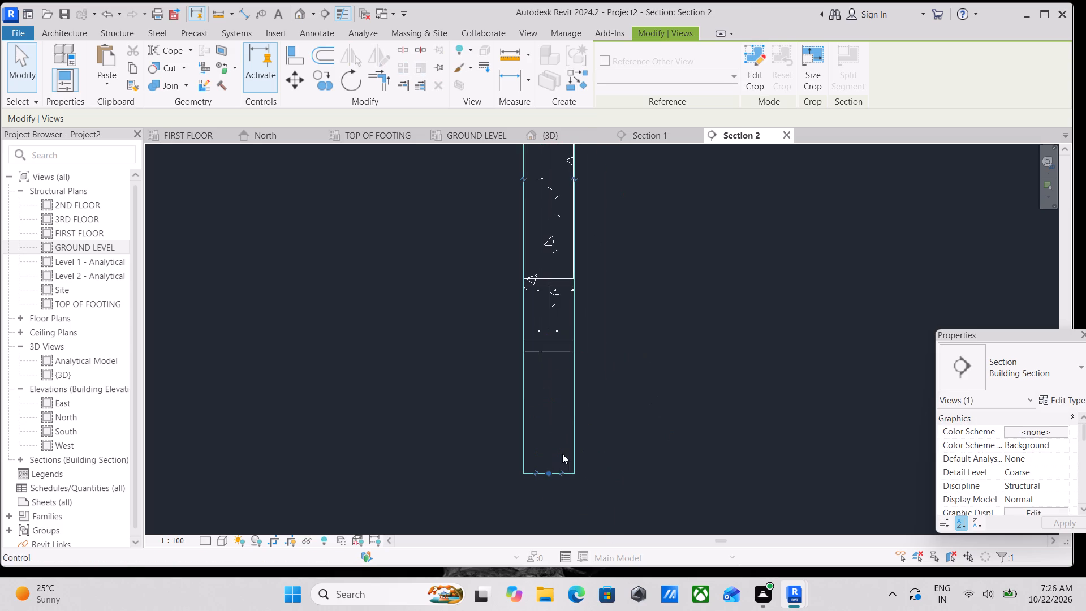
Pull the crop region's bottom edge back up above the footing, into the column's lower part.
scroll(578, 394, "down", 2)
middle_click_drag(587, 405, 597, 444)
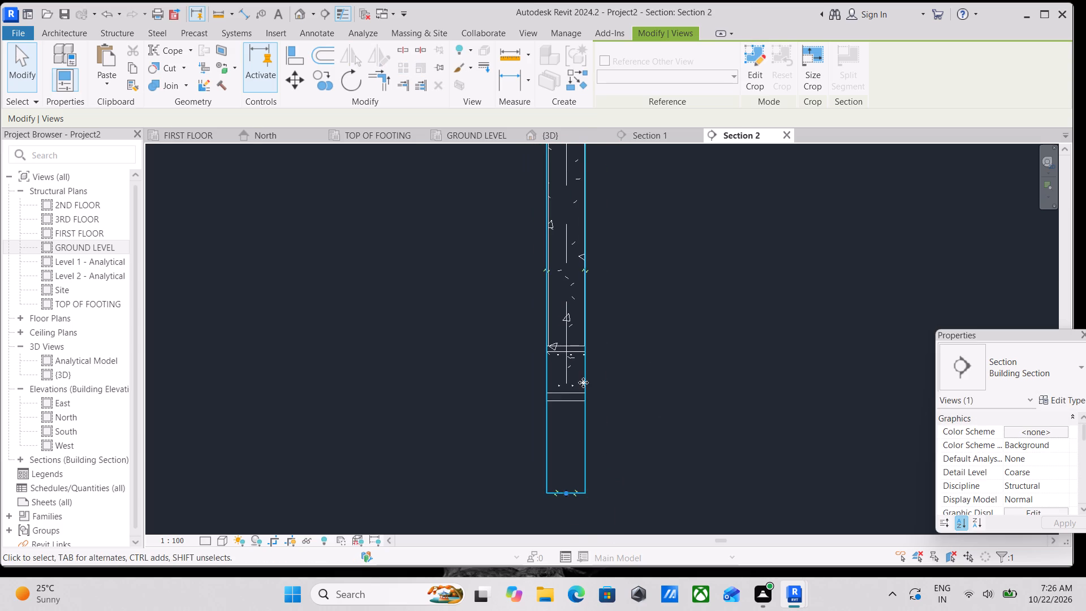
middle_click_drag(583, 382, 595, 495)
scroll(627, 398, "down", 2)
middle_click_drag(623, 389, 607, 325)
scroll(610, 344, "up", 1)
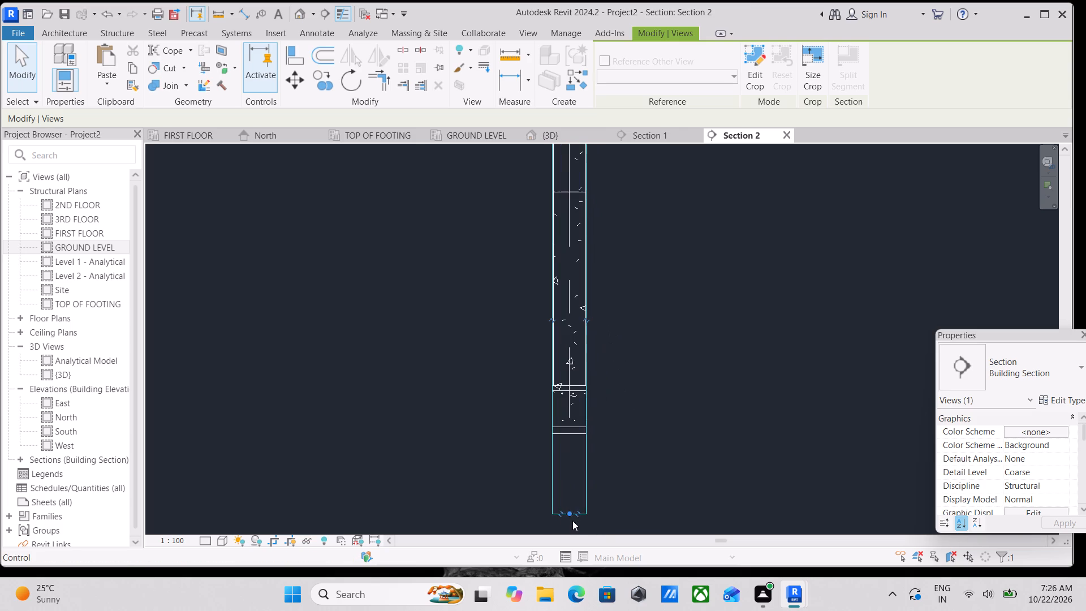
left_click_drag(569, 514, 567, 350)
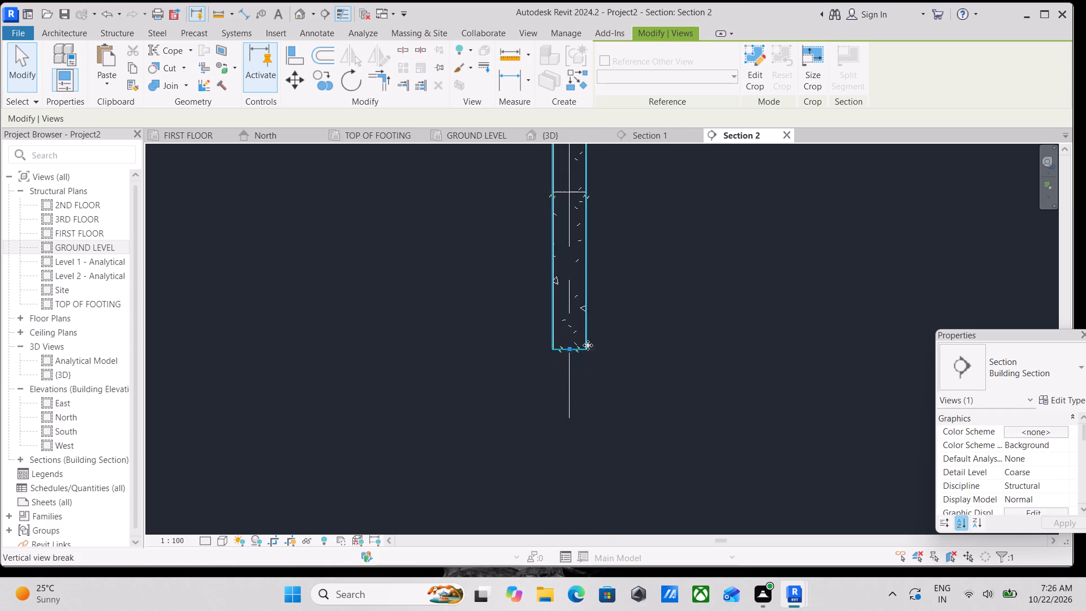
Adjust the bottom edge of Section 2's crop region so it ends near the column's base, at the top of the footing.
middle_click_drag(589, 347, 596, 405)
left_click_drag(575, 405, 577, 445)
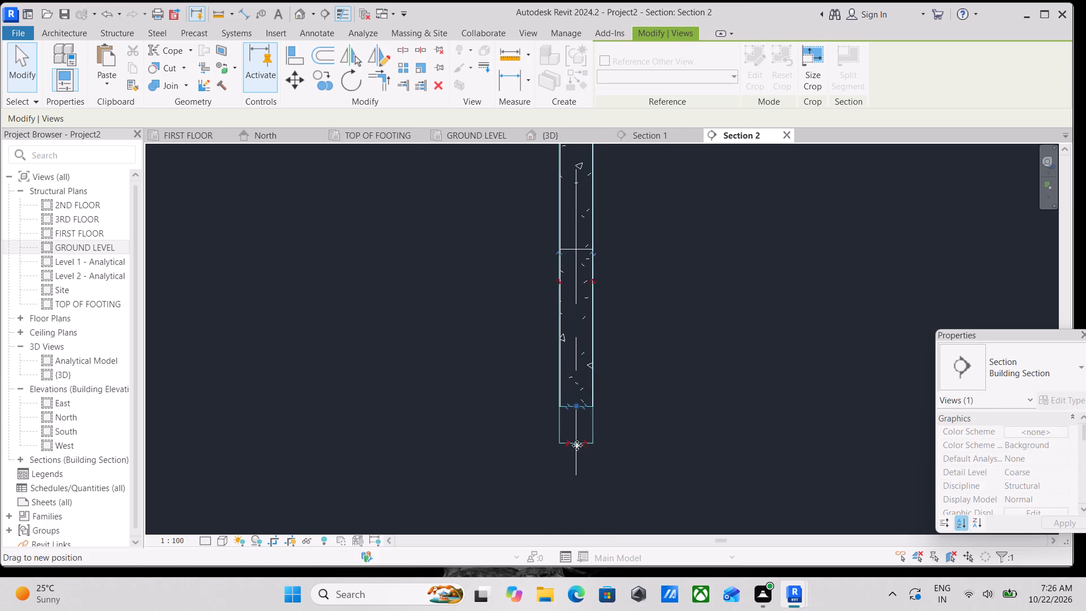
left_click_drag(577, 445, 577, 456)
left_click_drag(577, 461, 578, 508)
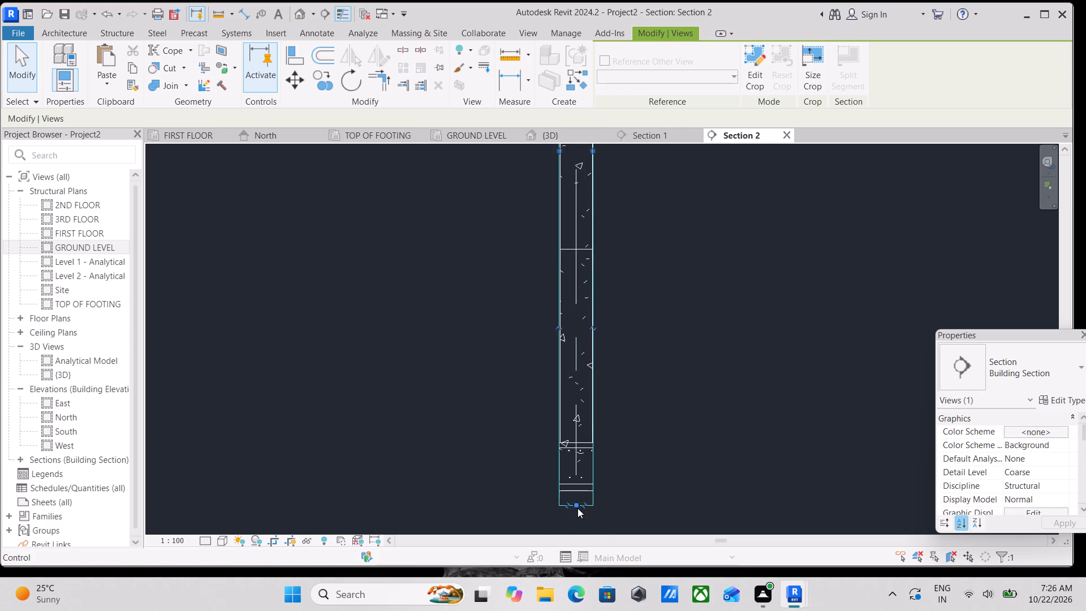
left_click_drag(576, 505, 572, 453)
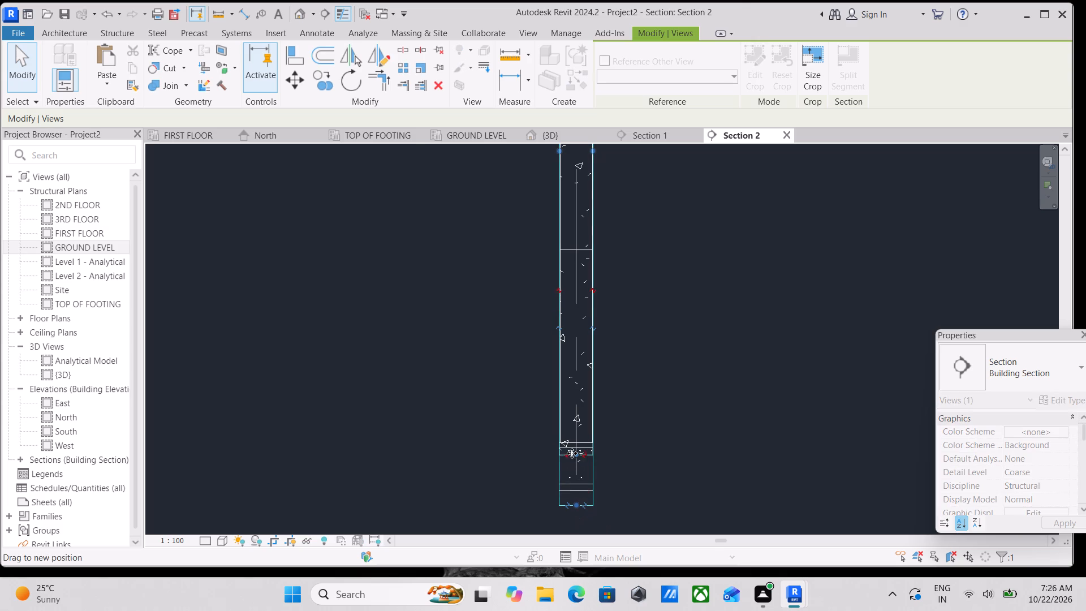
left_click_drag(572, 453, 571, 448)
Place a 13M rebar tie with shape M_T1 in the column, just below the horizontal line across it, on the current work plane.
middle_click_drag(606, 284, 615, 335)
scroll(611, 302, "up", 3)
scroll(564, 293, "up", 2)
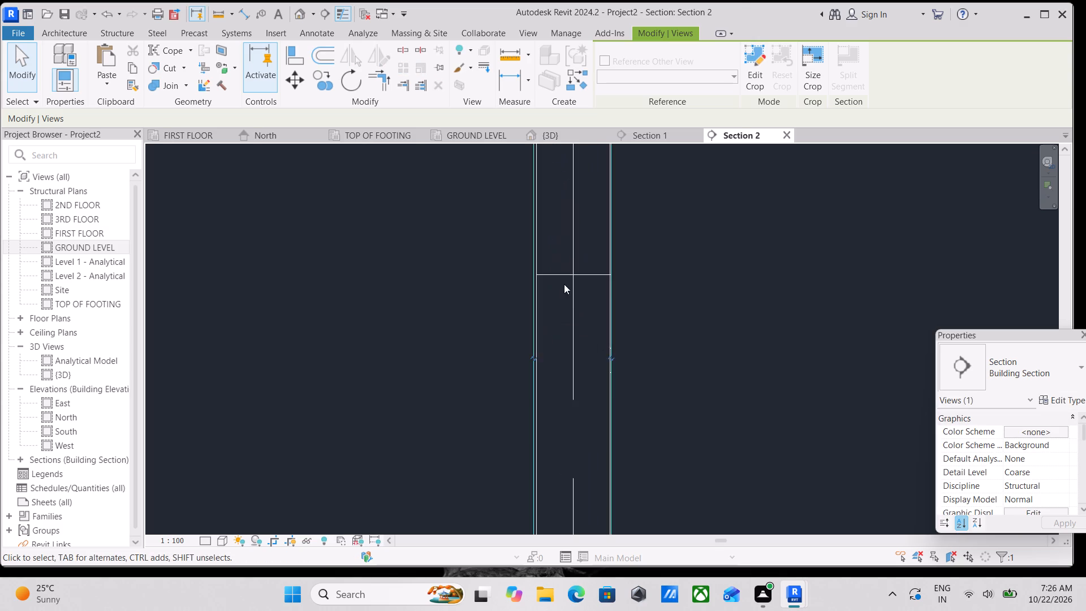
scroll(564, 284, "up", 5)
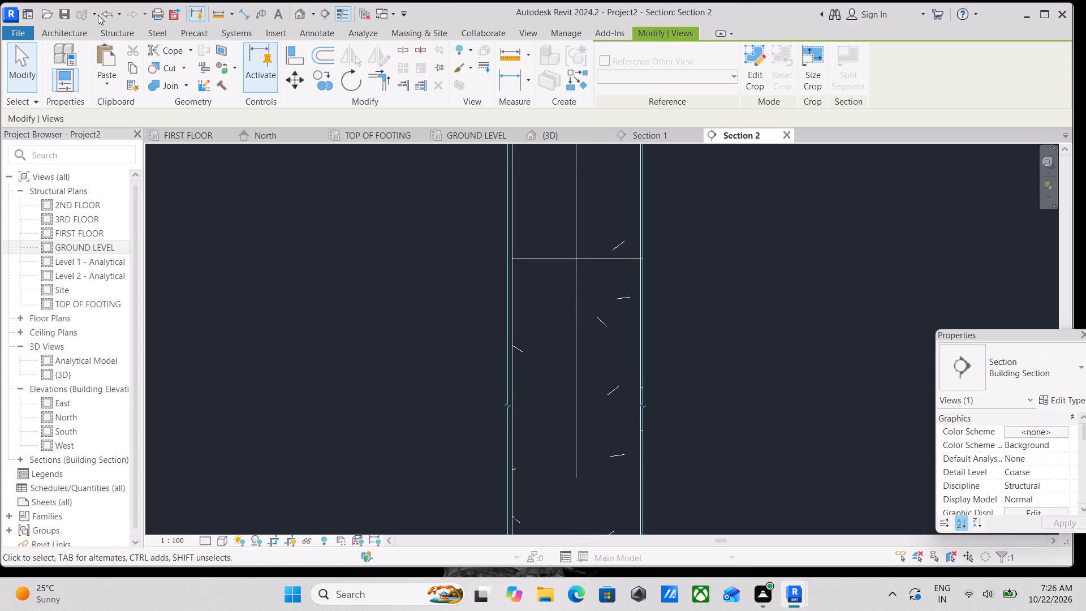
left_click(105, 33)
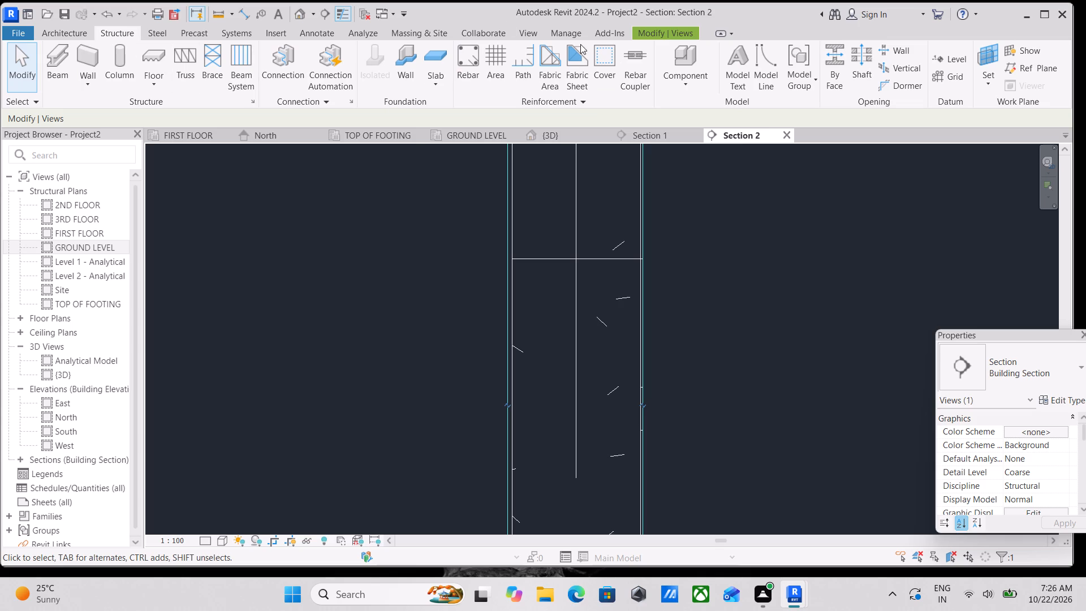
left_click(472, 67)
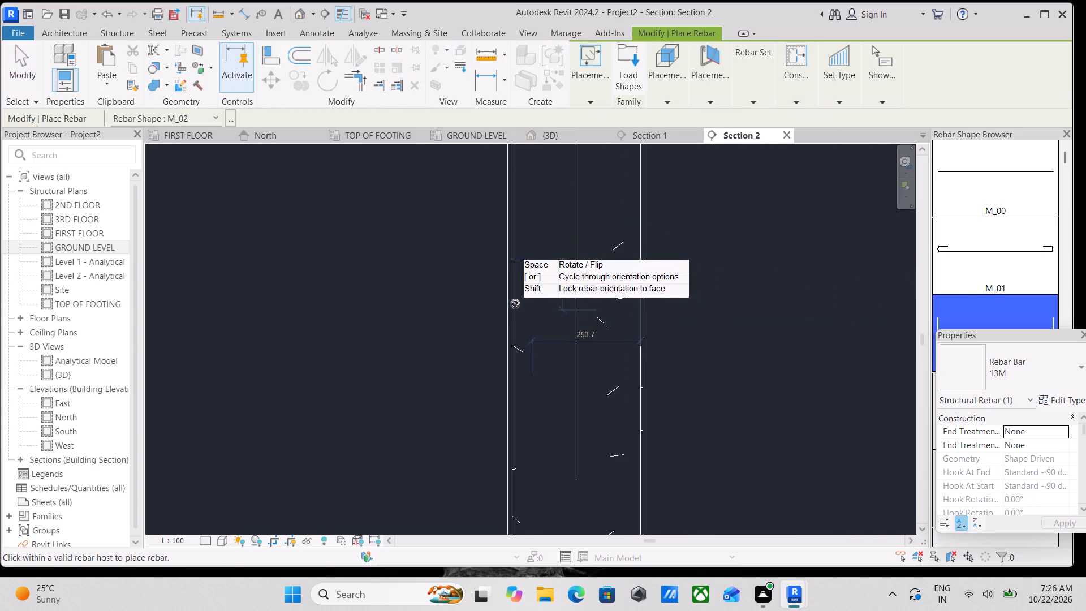
scroll(557, 304, "up", 3)
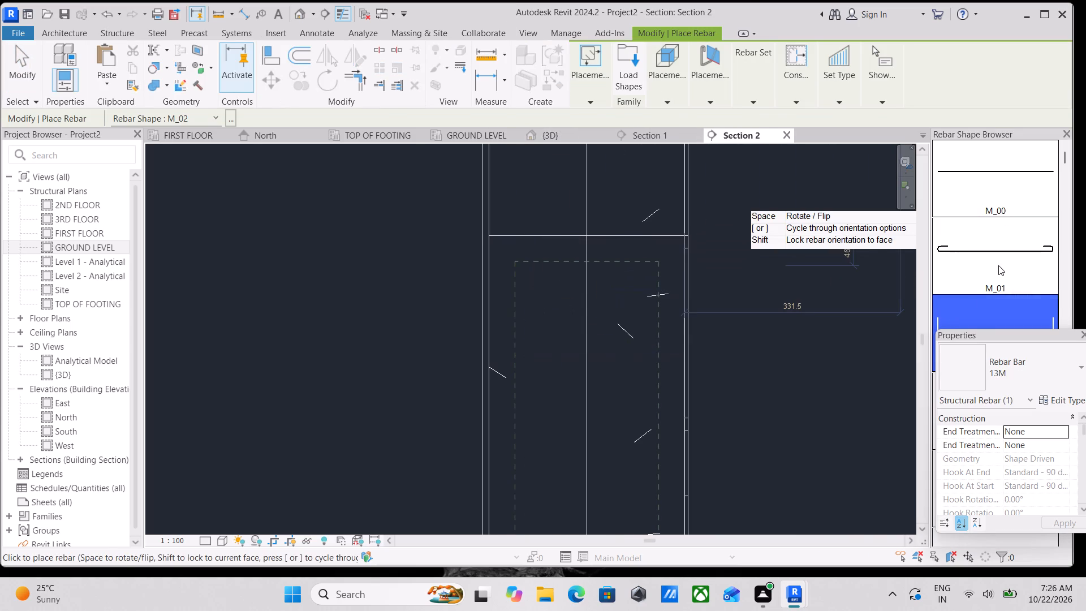
scroll(998, 265, "down", 5)
scroll(991, 274, "up", 3)
scroll(991, 274, "down", 2)
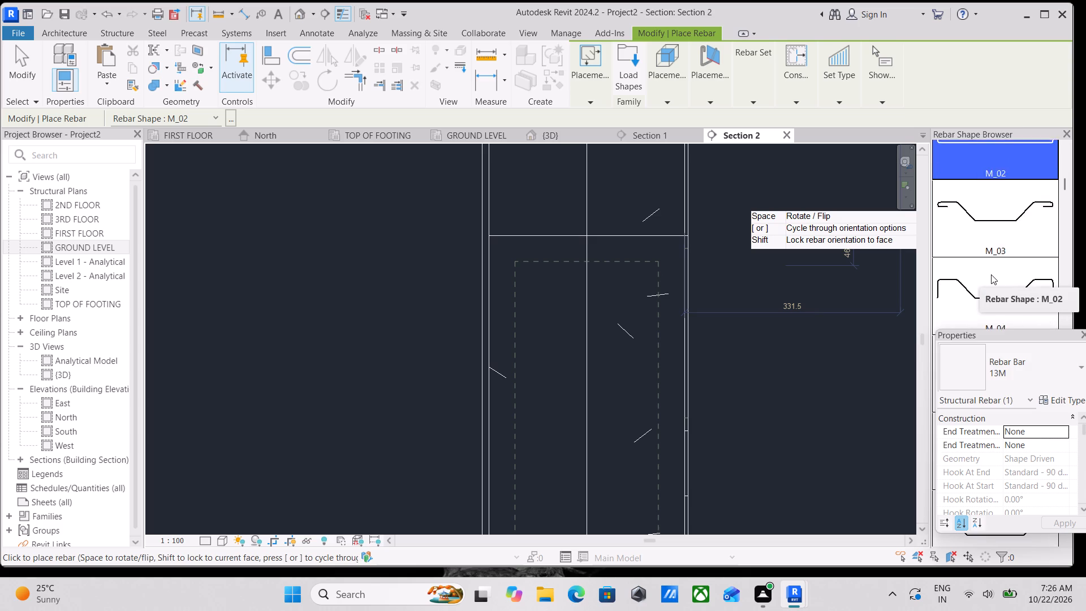
scroll(991, 274, "down", 18)
scroll(991, 278, "down", 20)
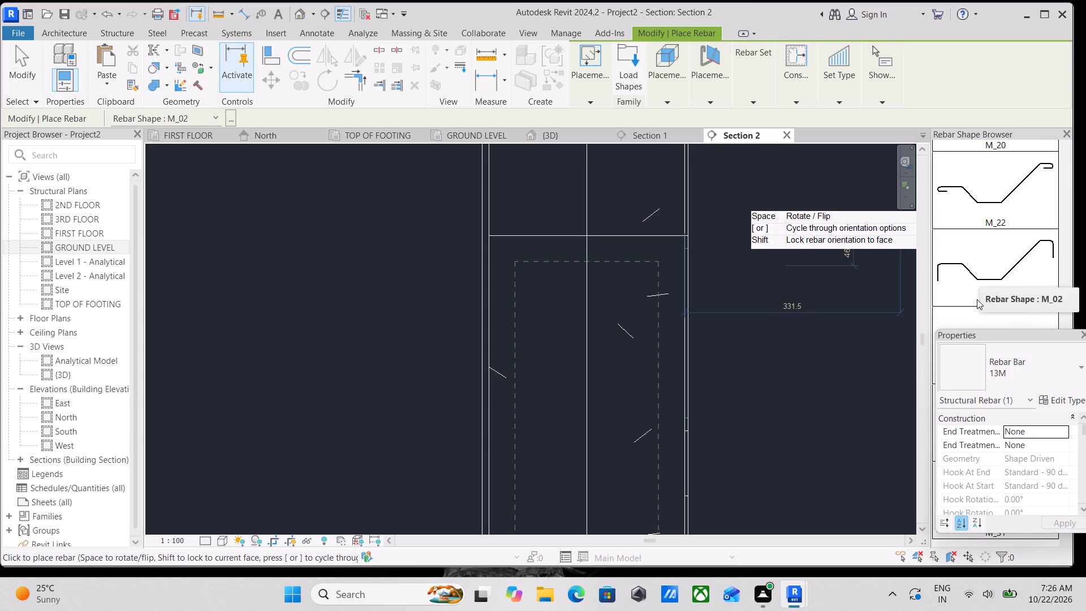
scroll(977, 276, "down", 16)
scroll(972, 266, "up", 20)
scroll(972, 266, "up", 2)
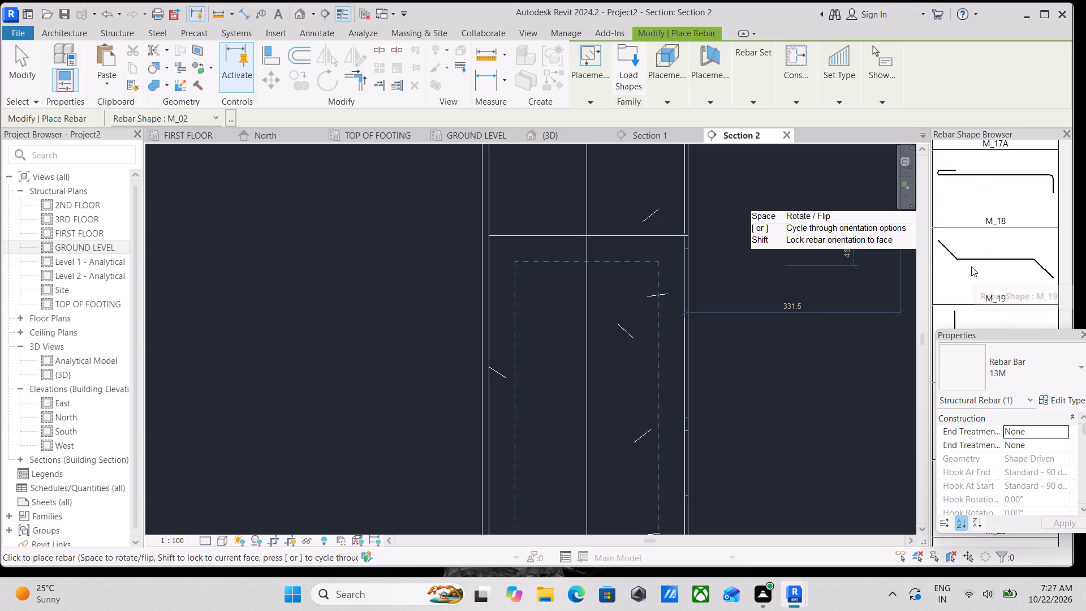
scroll(971, 266, "up", 15)
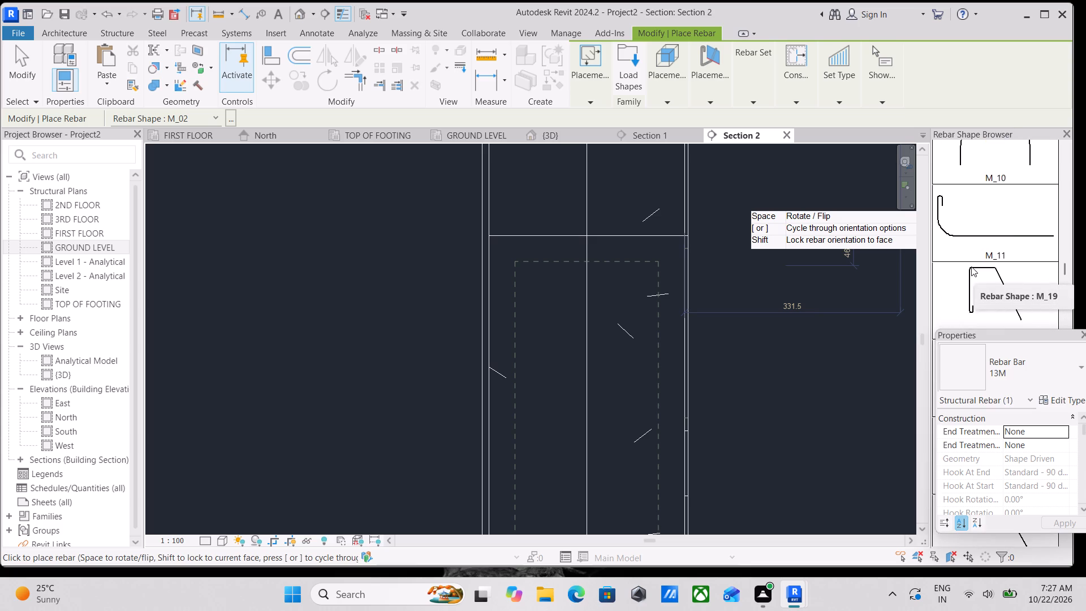
scroll(971, 266, "up", 16)
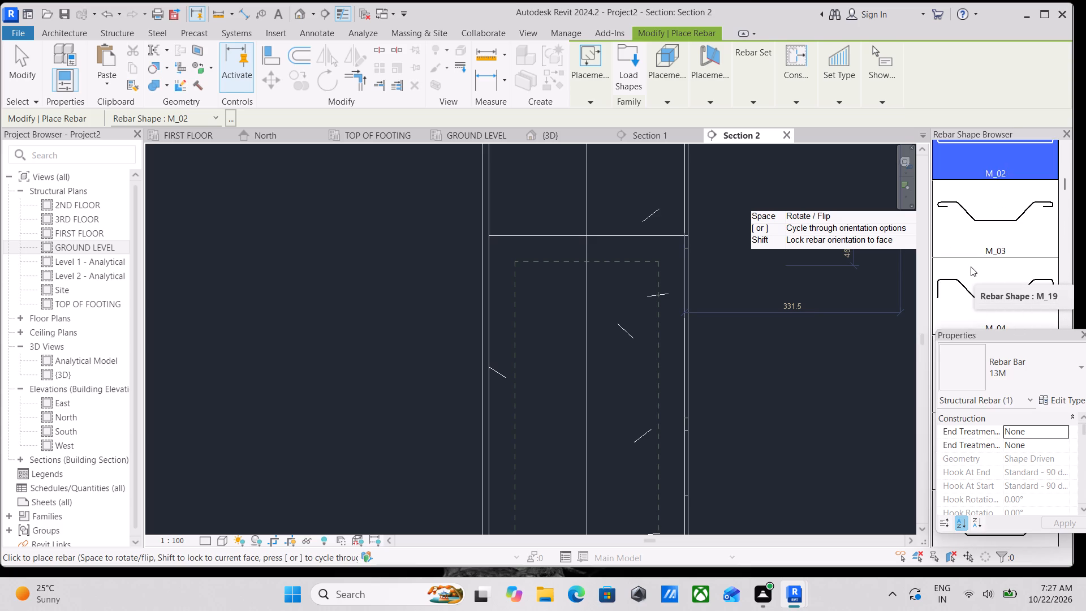
scroll(971, 266, "up", 4)
scroll(972, 252, "down", 13)
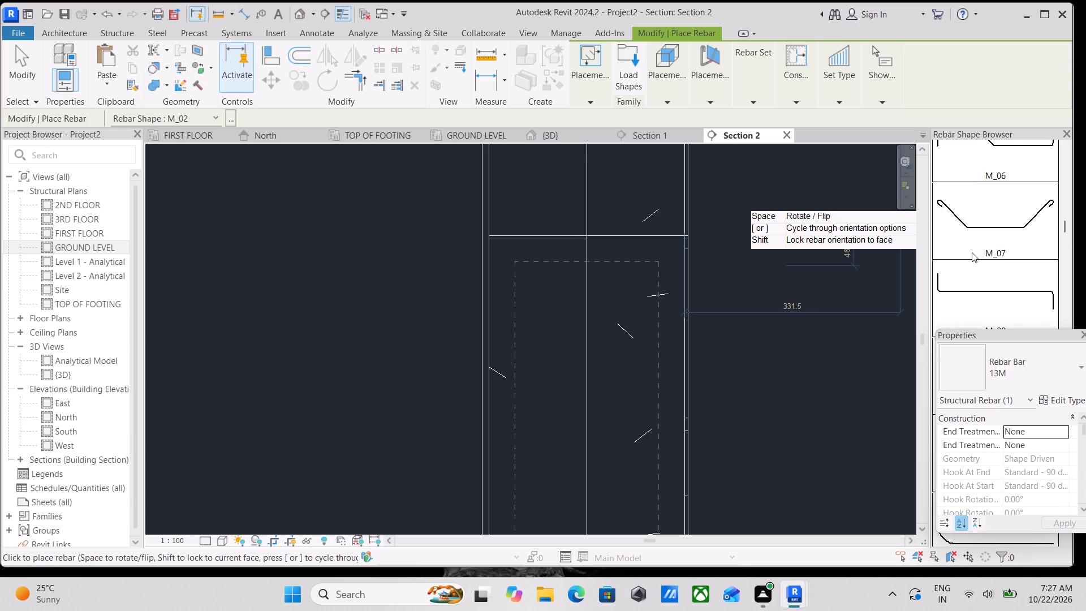
scroll(972, 252, "down", 14)
scroll(963, 263, "up", 4)
scroll(963, 263, "down", 3)
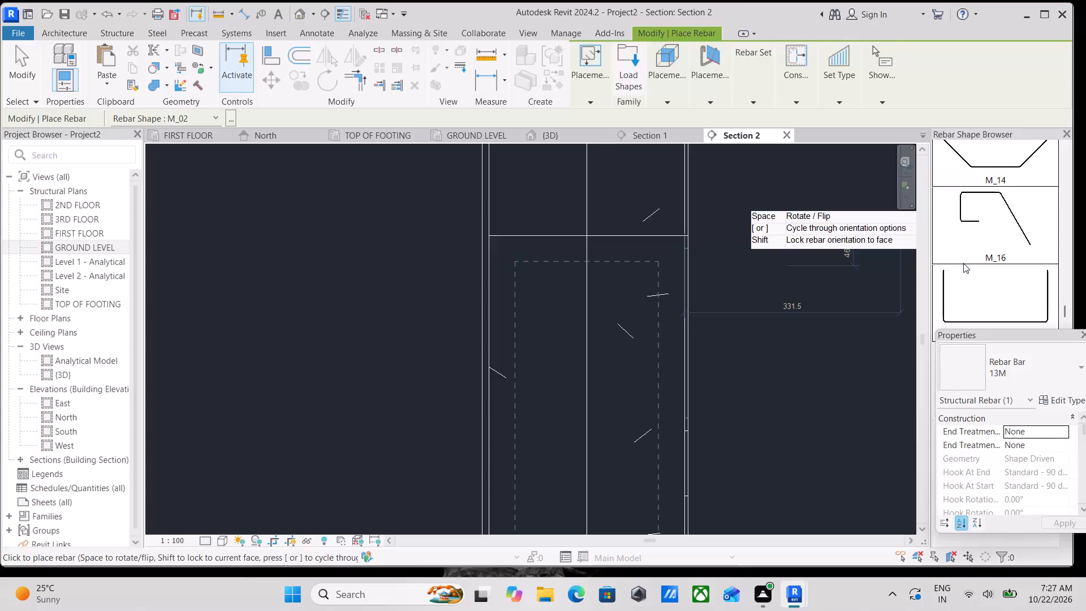
scroll(963, 263, "down", 20)
scroll(979, 275, "down", 3)
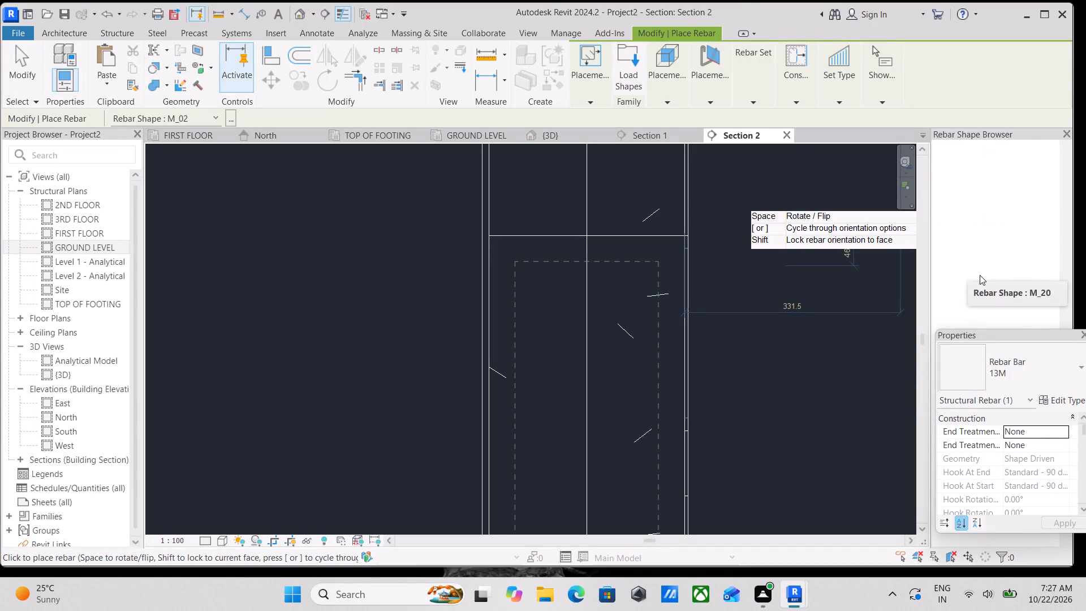
scroll(980, 275, "down", 12)
scroll(982, 275, "up", 2)
scroll(982, 273, "down", 4)
left_click(1001, 194)
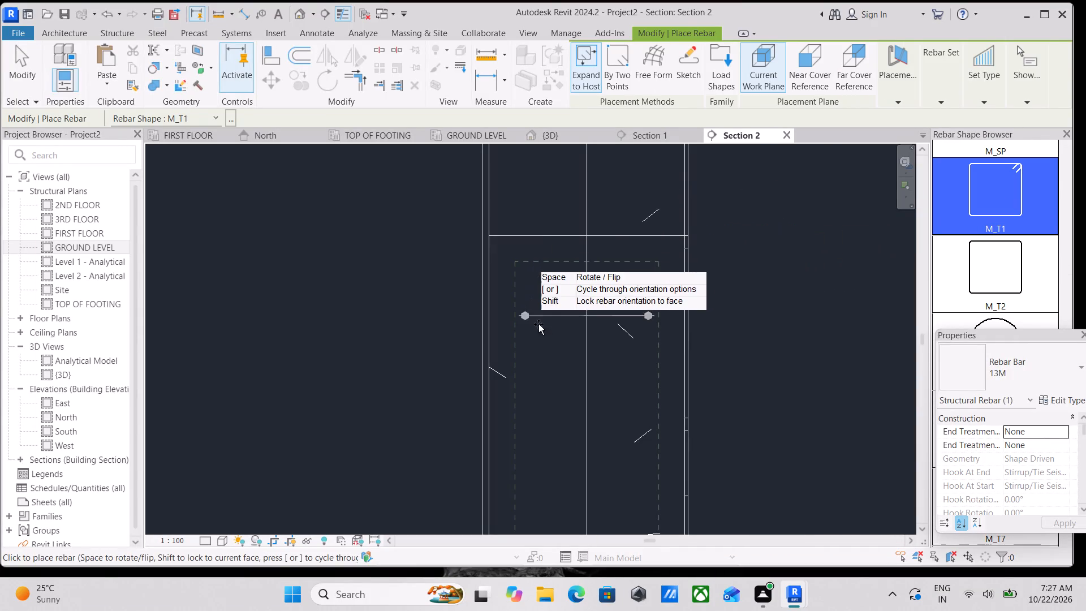
left_click(545, 293)
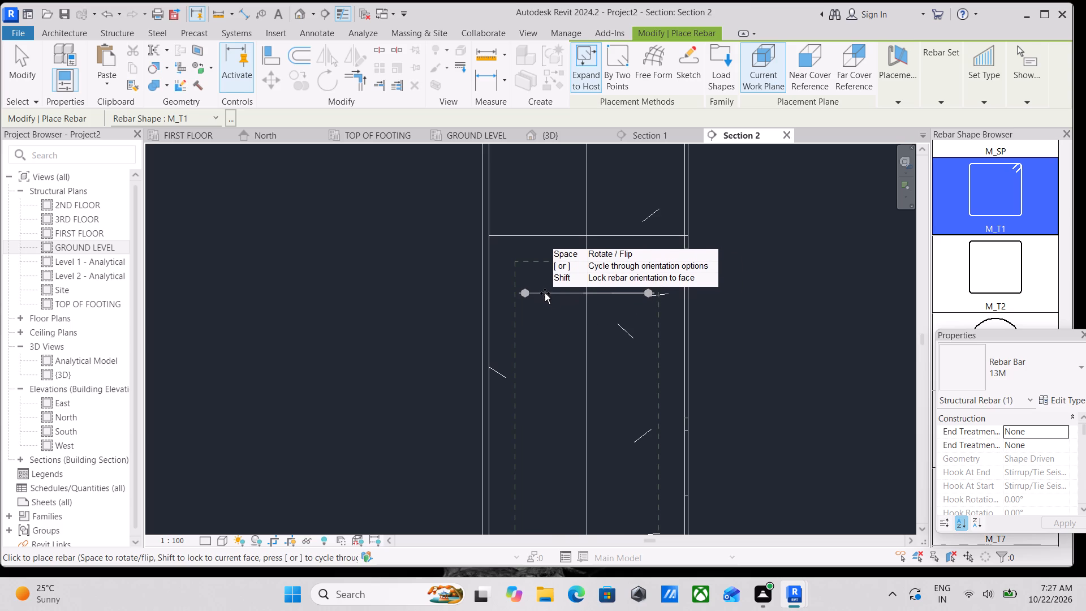
scroll(581, 342, "up", 3)
key("Escape")
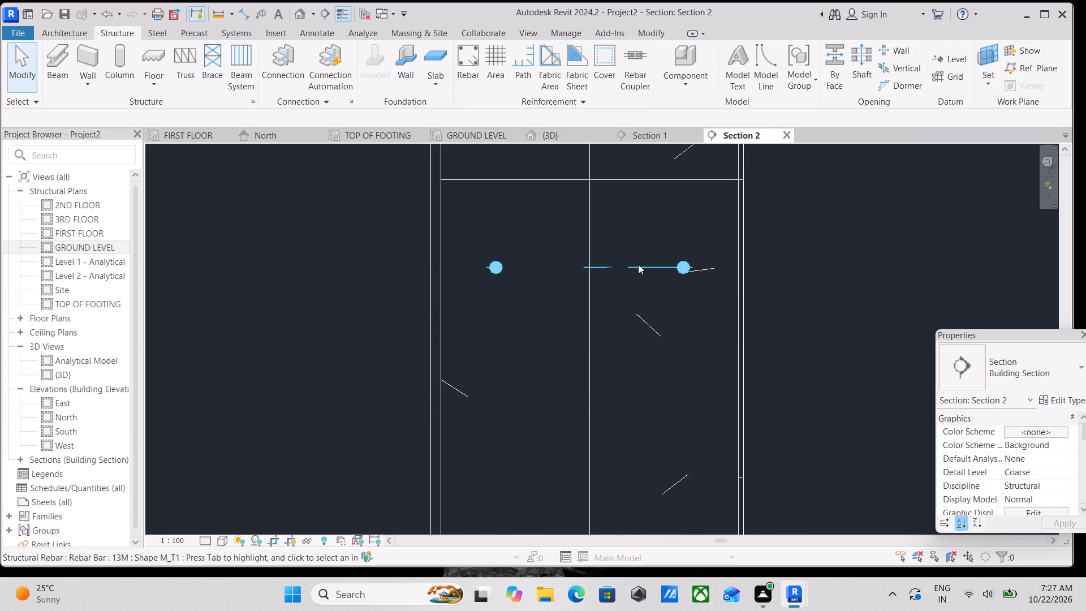
Set the placed tie to show unobscured in the {3D} view through its view visibility states.
left_click(638, 264)
scroll(1059, 473, "down", 3)
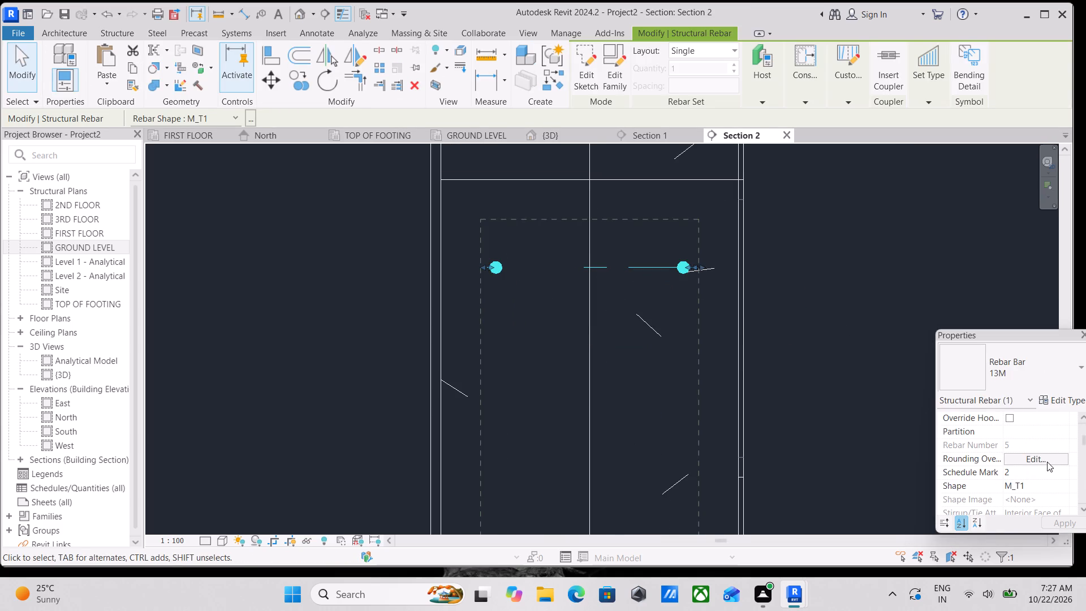
scroll(1041, 459, "down", 2)
scroll(1036, 459, "up", 5)
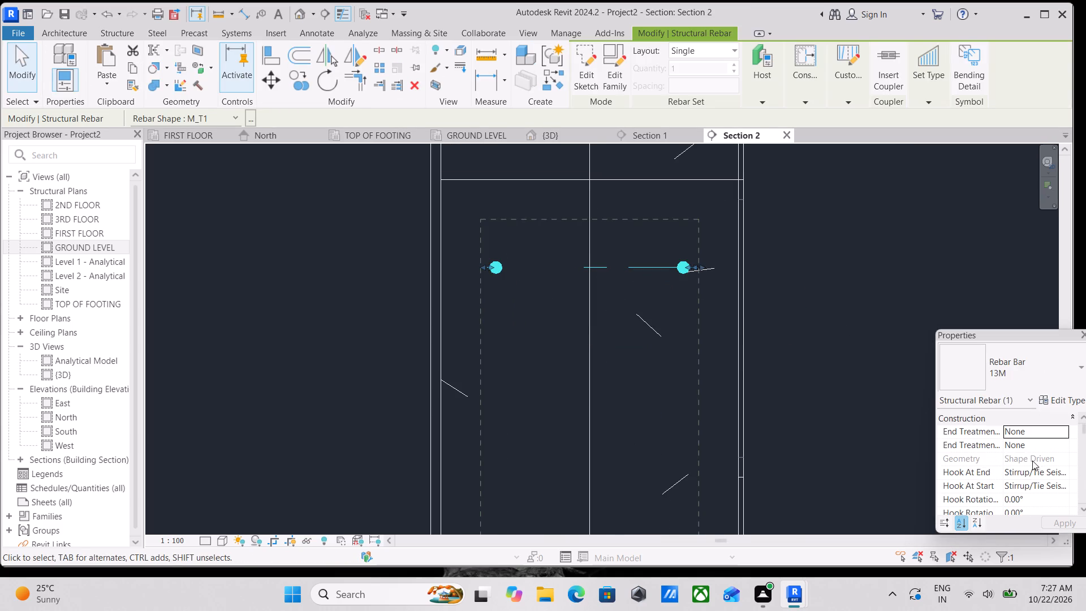
scroll(1024, 462, "down", 10)
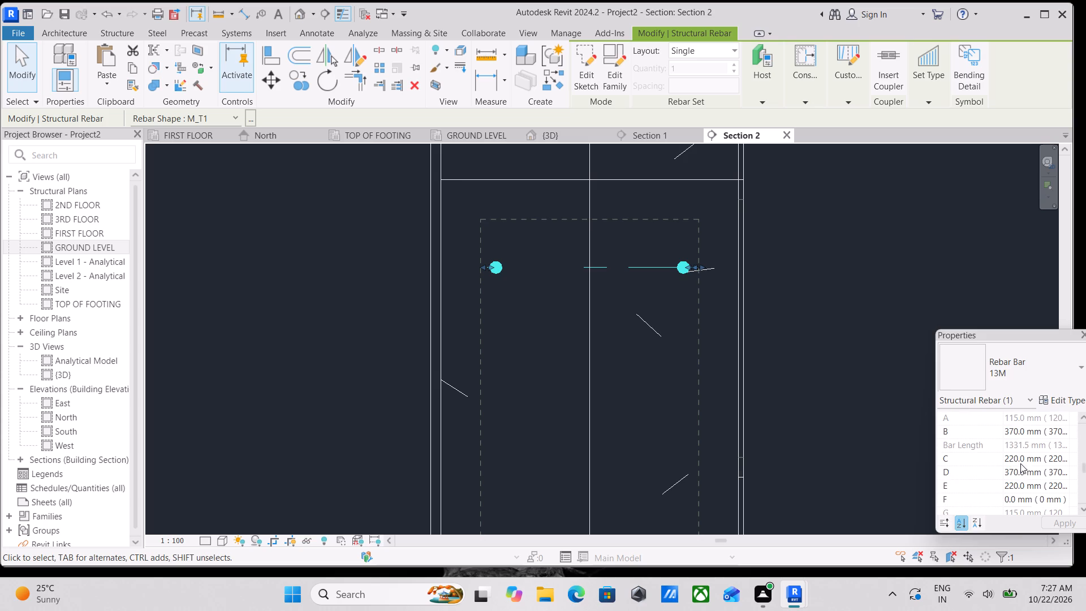
scroll(1020, 463, "up", 2)
left_click(1037, 416)
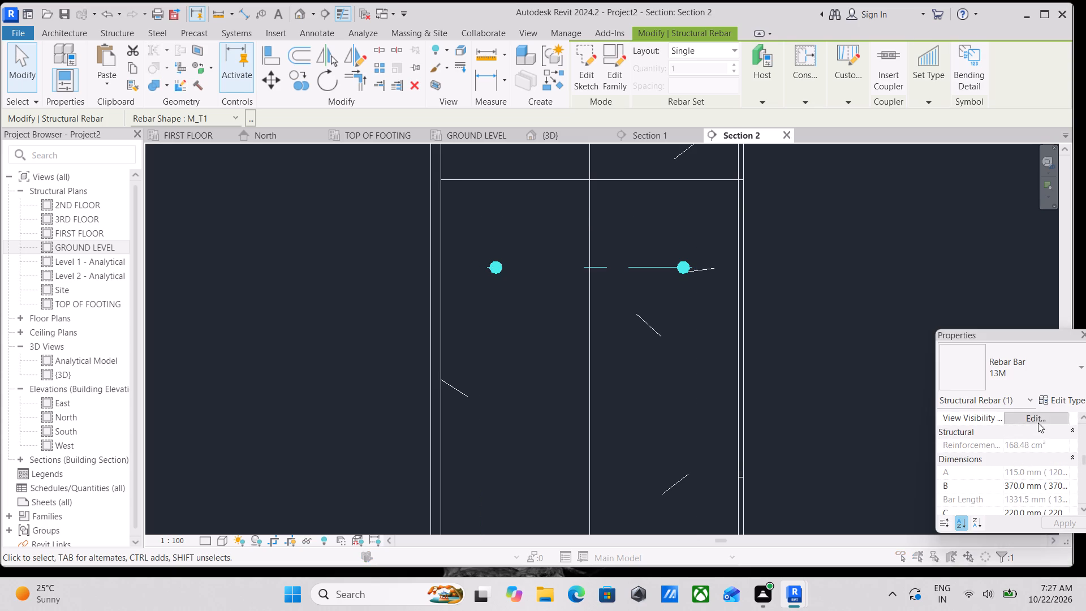
left_click(1001, 393)
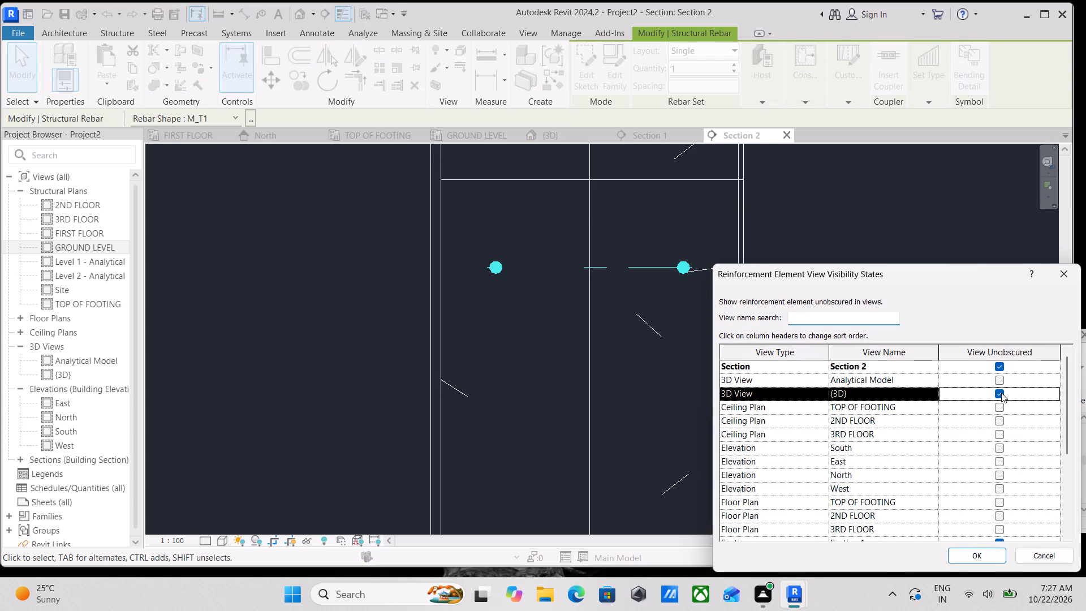
left_click(957, 556)
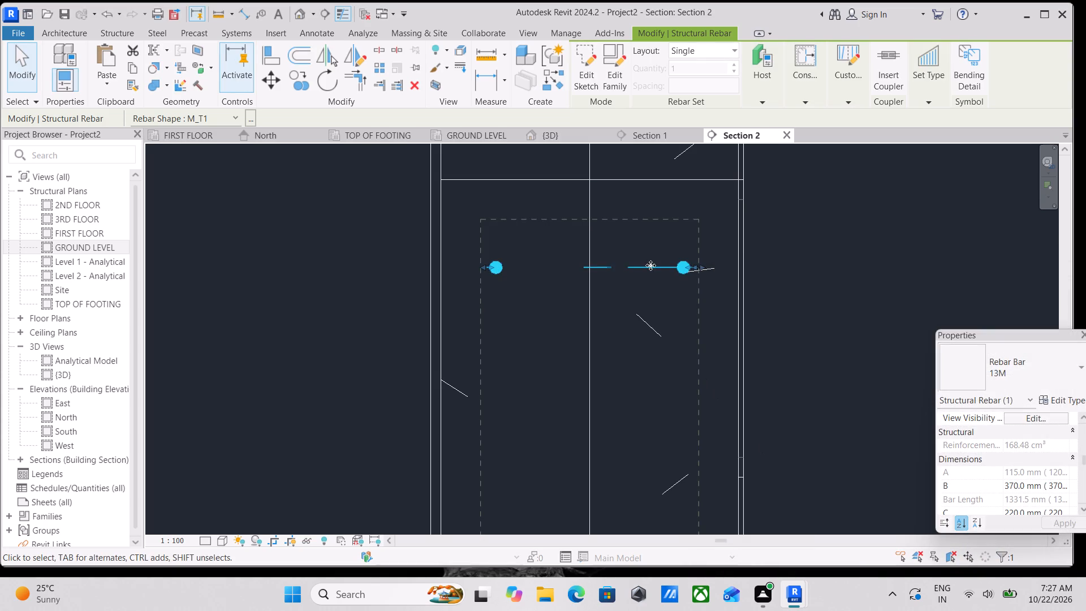
scroll(649, 272, "up", 2)
key("Escape")
Open the tie's sketch for editing in the GROUND LEVEL structural plan.
double_click(627, 264)
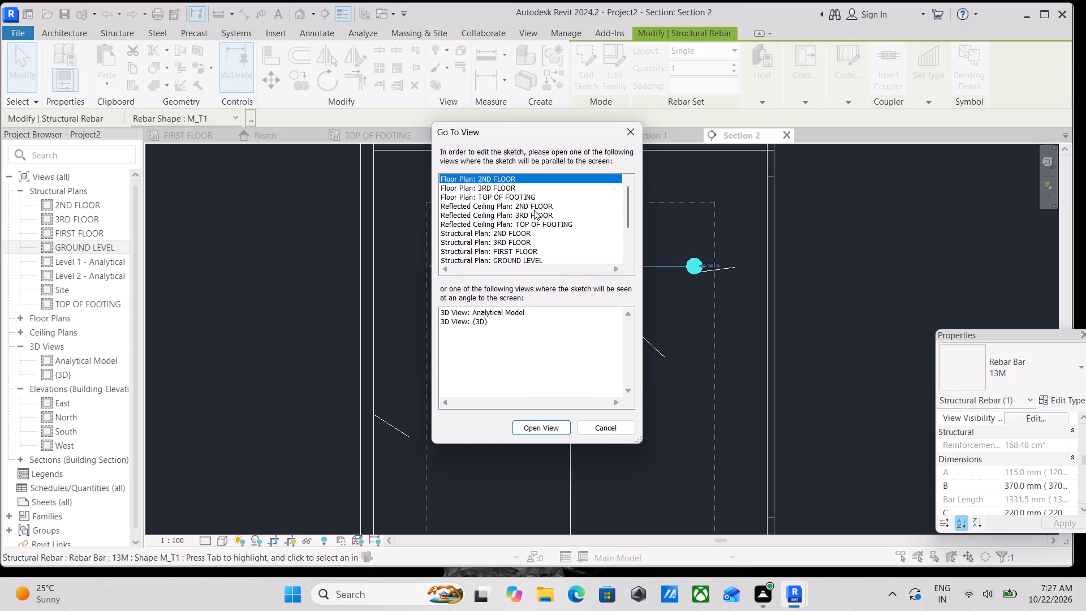
left_click(506, 261)
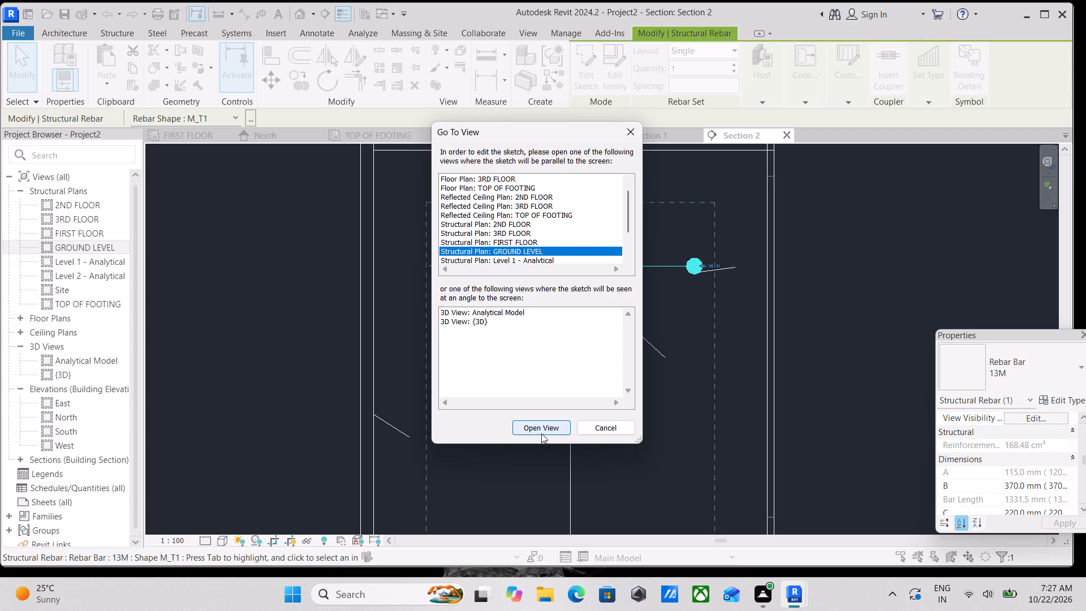
left_click(537, 425)
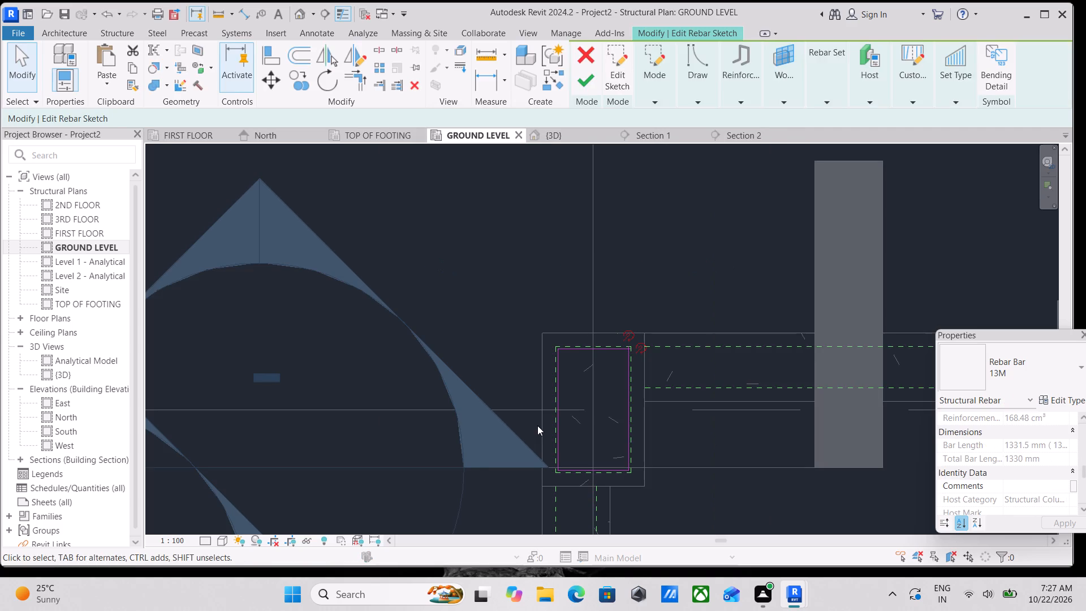
Set the GROUND LEVEL plan's visual style to Wireframe and finish the tie's sketch unmodified.
scroll(584, 440, "down", 1)
scroll(594, 509, "up", 2)
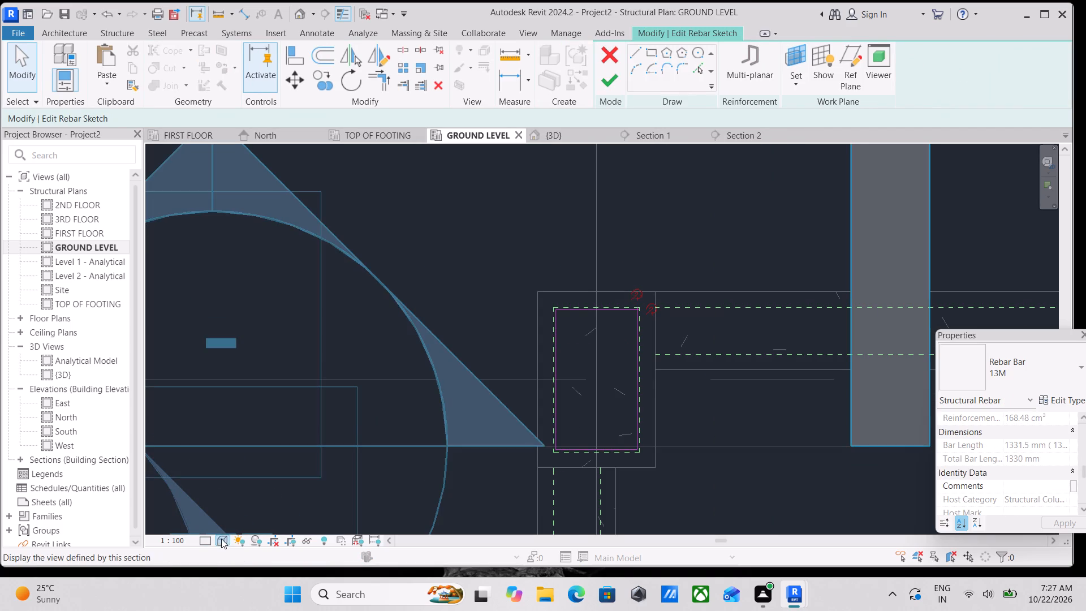
left_click(221, 539)
left_click(248, 453)
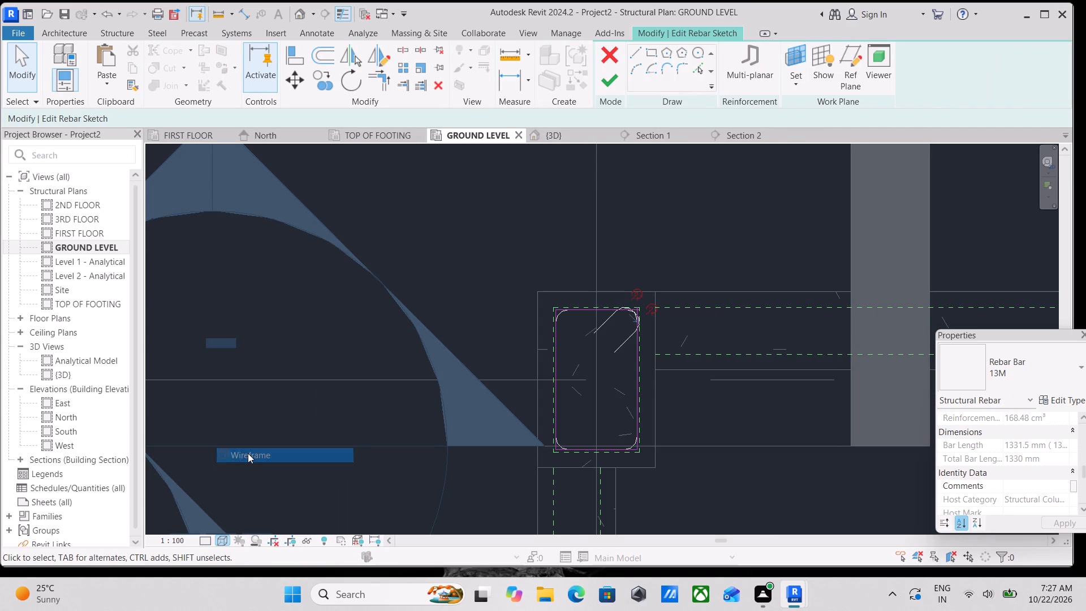
scroll(552, 394, "up", 3)
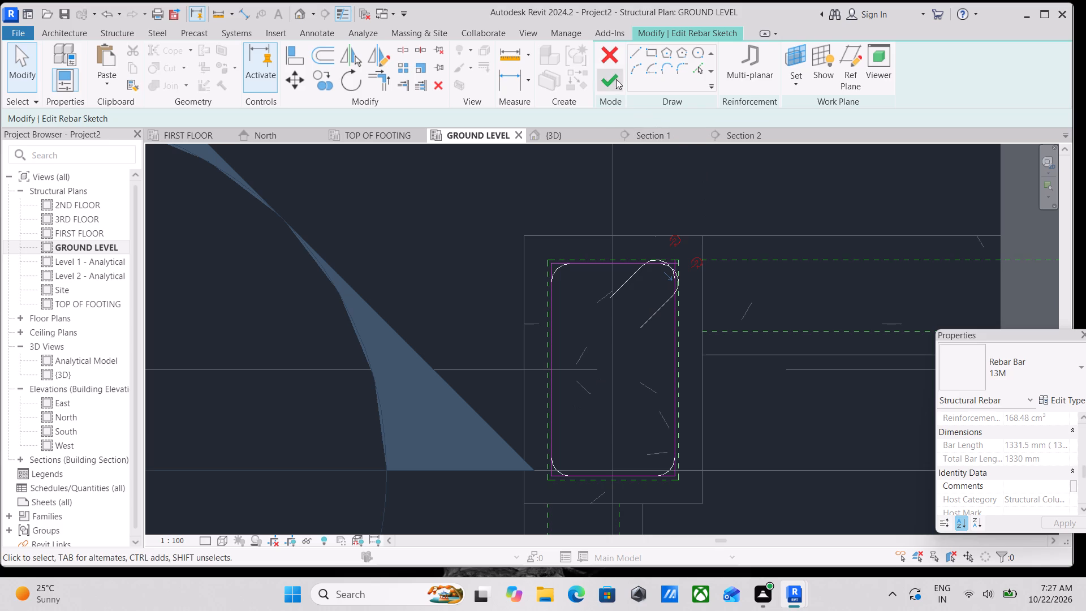
left_click(616, 79)
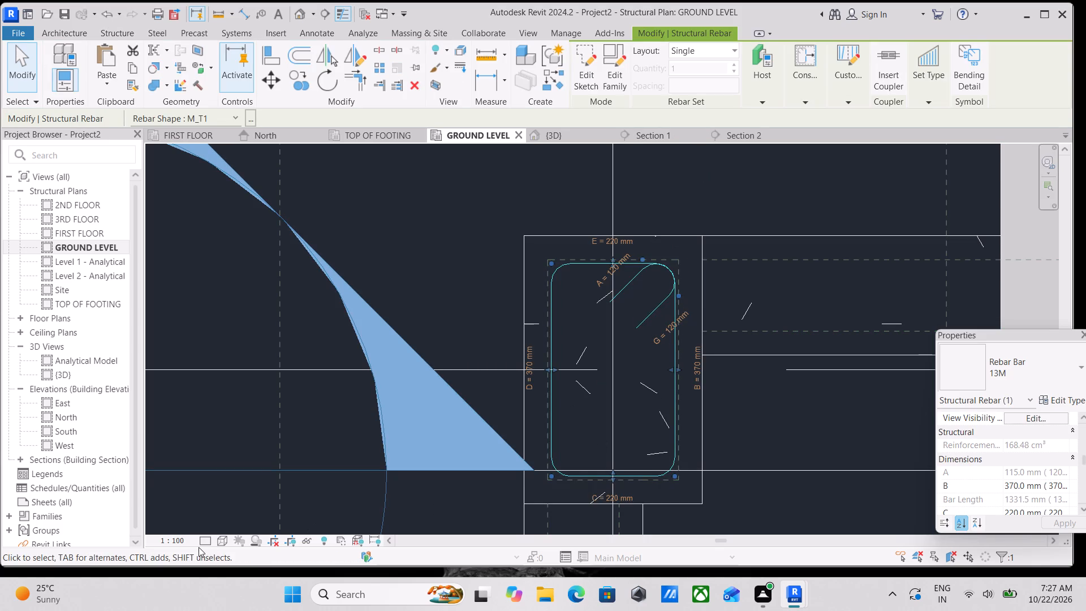
Set the GROUND LEVEL plan's detail level to Fine and inspect the tie inside the column.
left_click(201, 539)
left_click(205, 523)
scroll(562, 359, "up", 3)
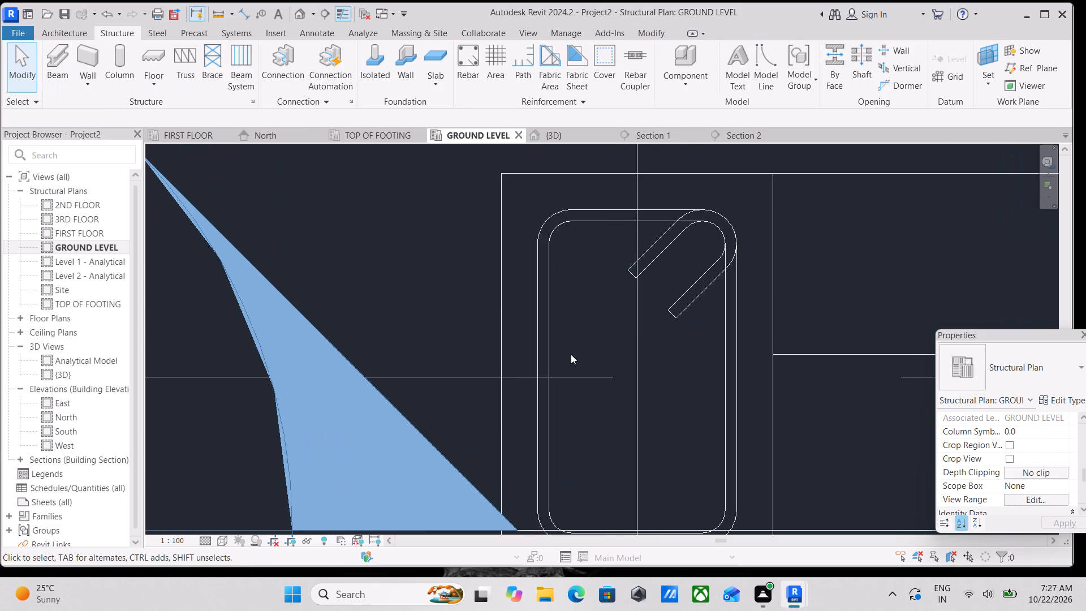
middle_click(623, 337)
scroll(706, 298, "down", 4)
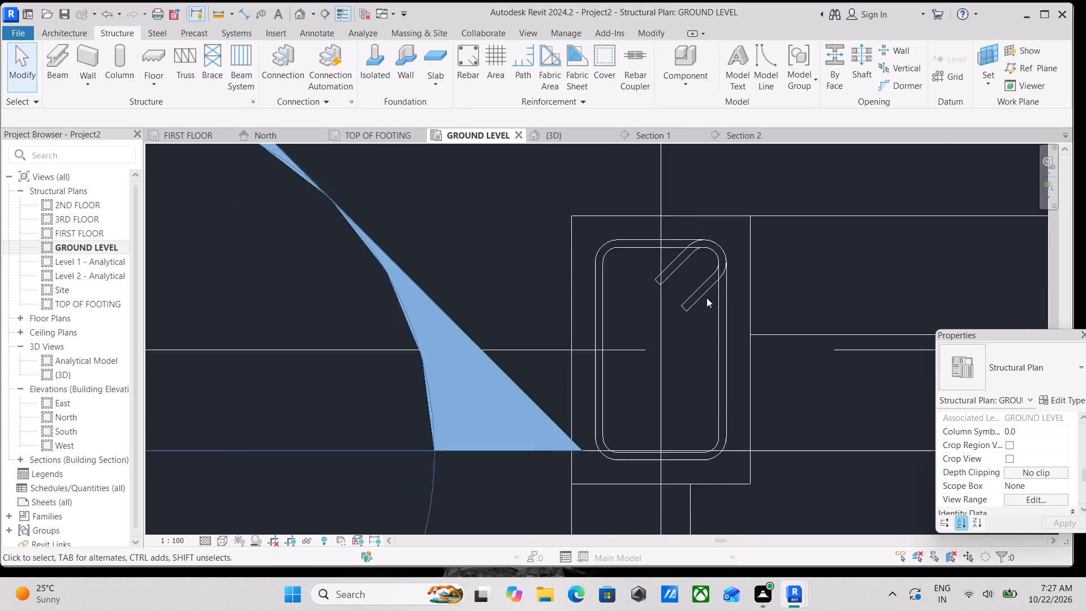
scroll(706, 298, "down", 4)
middle_click_drag(706, 298, 644, 297)
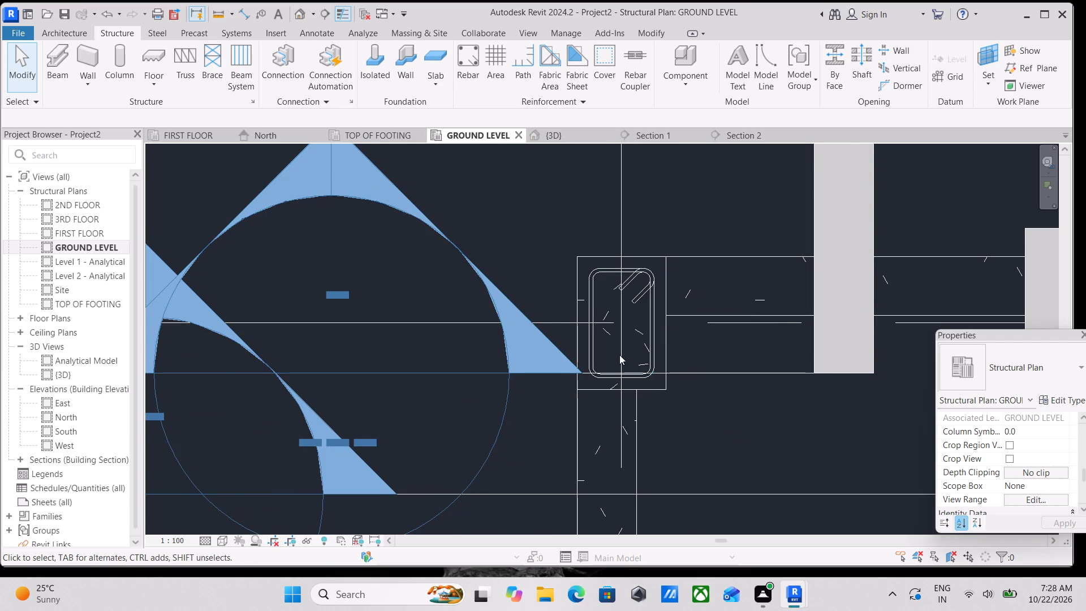
Examine the tie's hooks and rounded corners inside the column in the GROUND LEVEL plan.
scroll(631, 372, "up", 5)
middle_click_drag(602, 263, 627, 343)
scroll(619, 322, "up", 4)
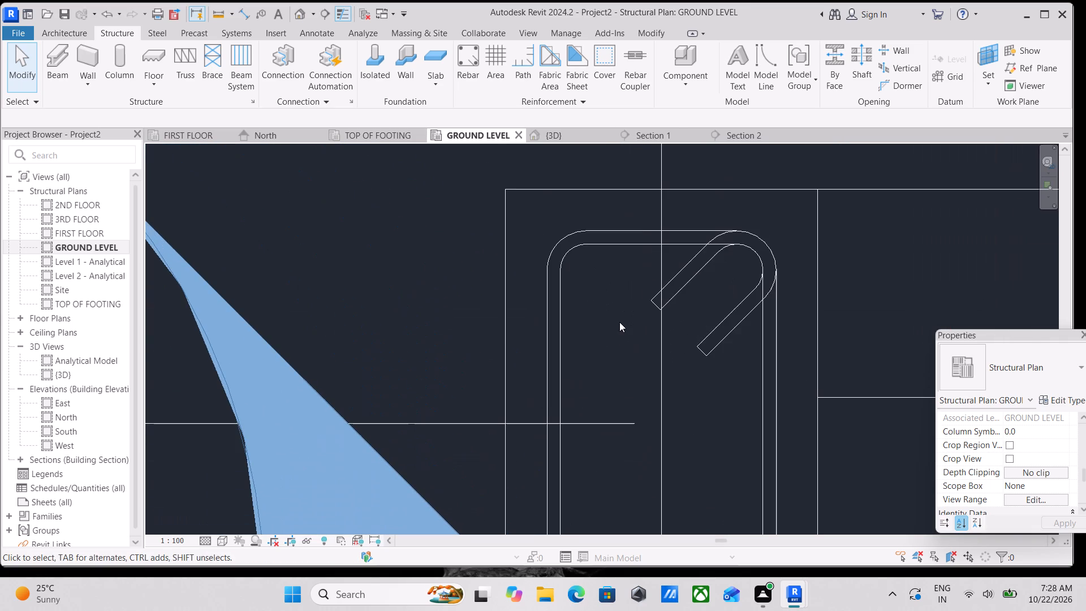
scroll(613, 321, "up", 2)
scroll(613, 321, "down", 1)
middle_click_drag(613, 321, 555, 355)
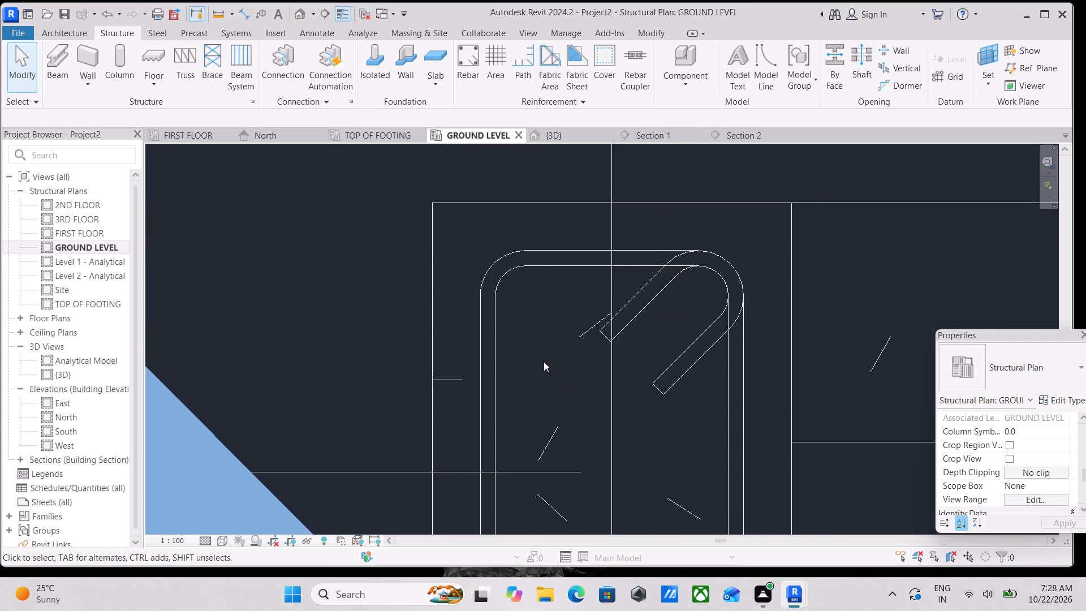
scroll(563, 386, "down", 3)
middle_click_drag(563, 386, 512, 414)
scroll(512, 398, "up", 4)
scroll(512, 398, "down", 1)
middle_click_drag(509, 396, 439, 351)
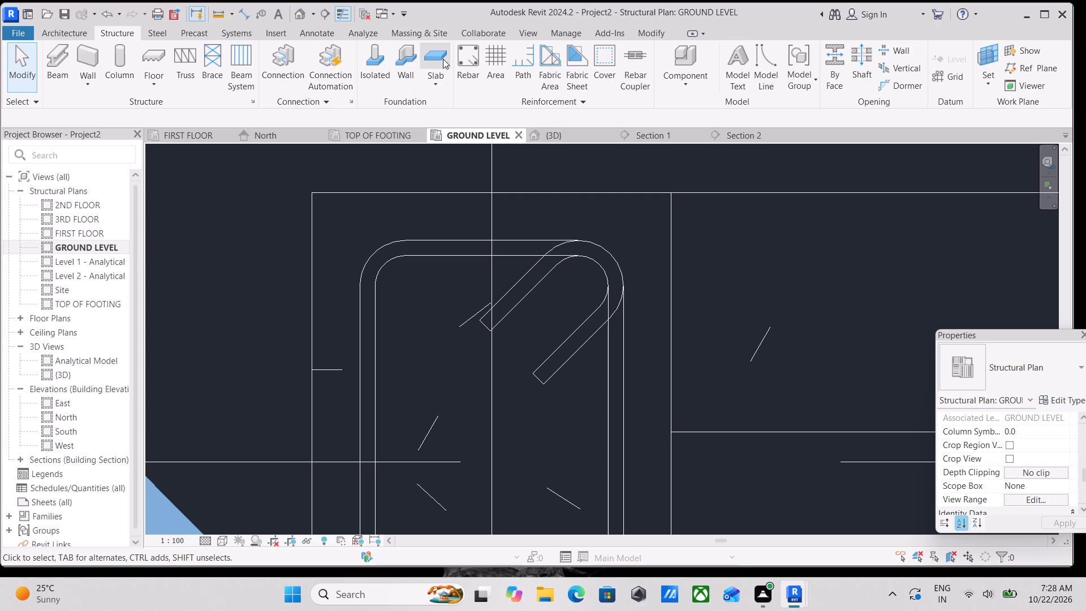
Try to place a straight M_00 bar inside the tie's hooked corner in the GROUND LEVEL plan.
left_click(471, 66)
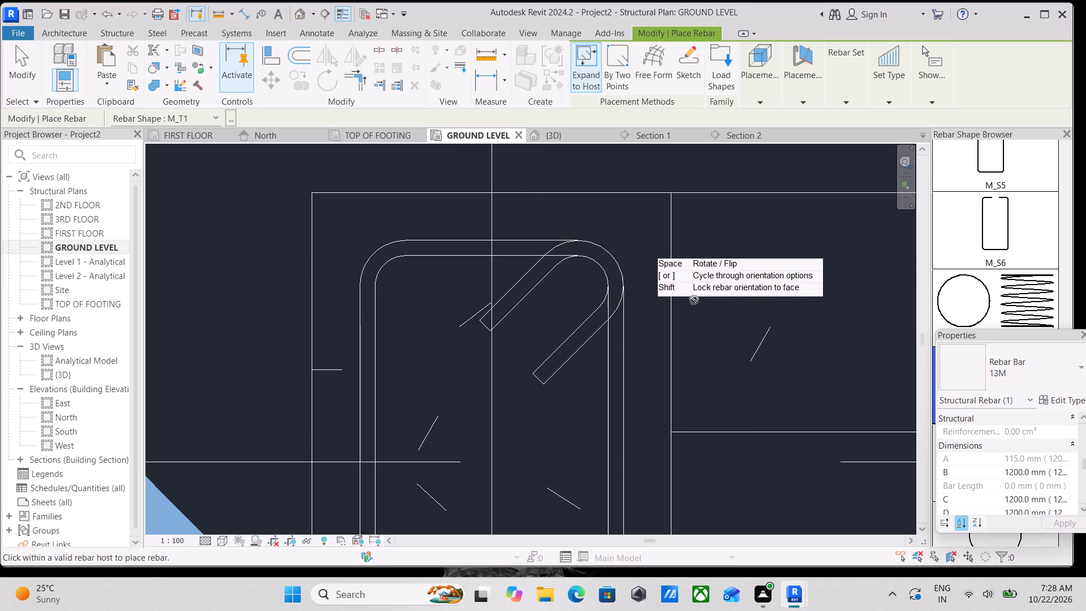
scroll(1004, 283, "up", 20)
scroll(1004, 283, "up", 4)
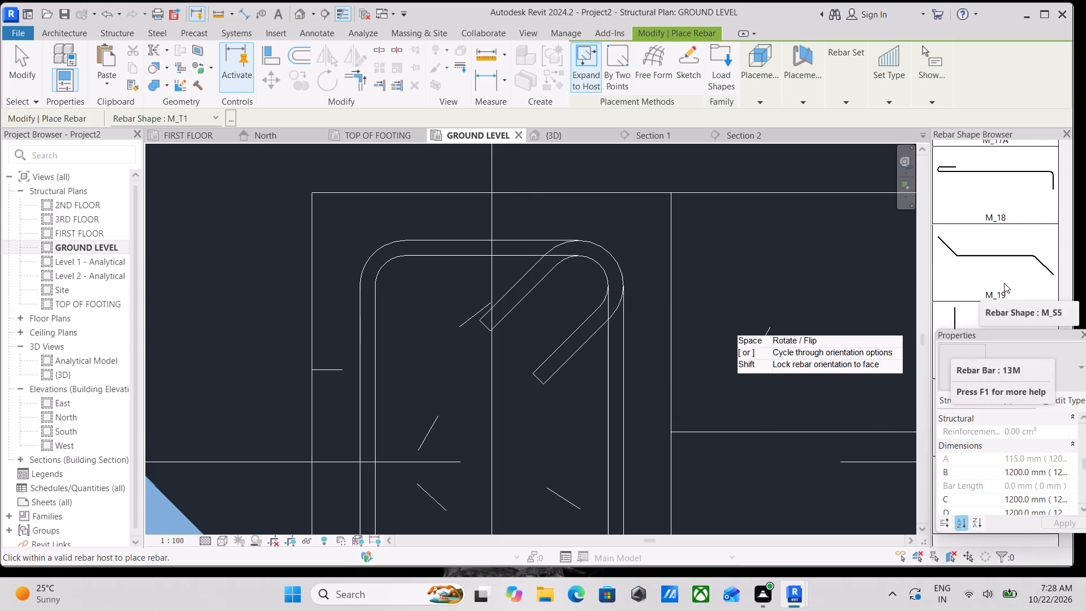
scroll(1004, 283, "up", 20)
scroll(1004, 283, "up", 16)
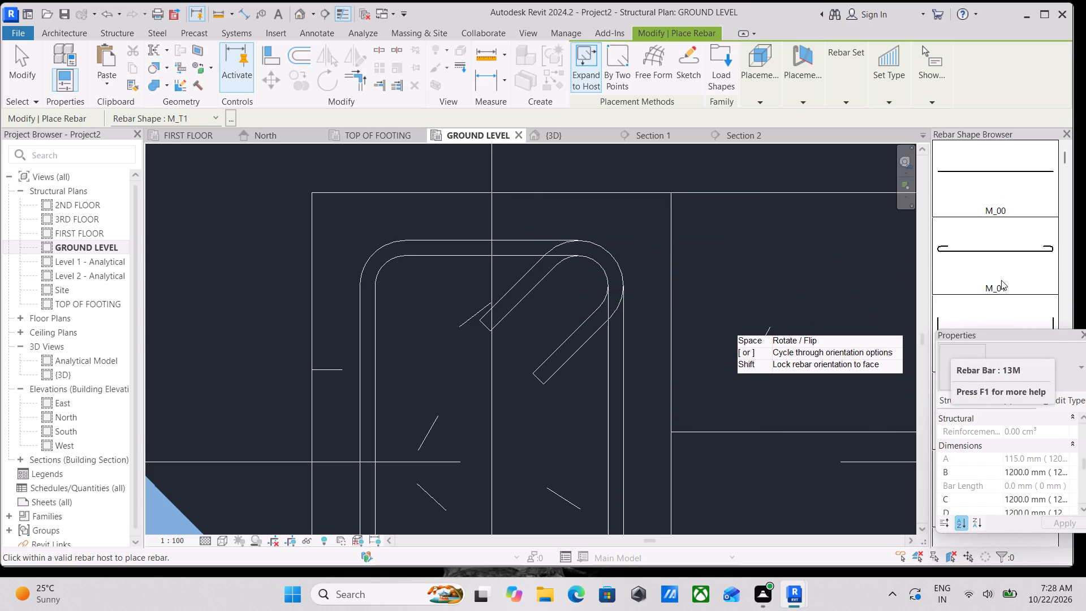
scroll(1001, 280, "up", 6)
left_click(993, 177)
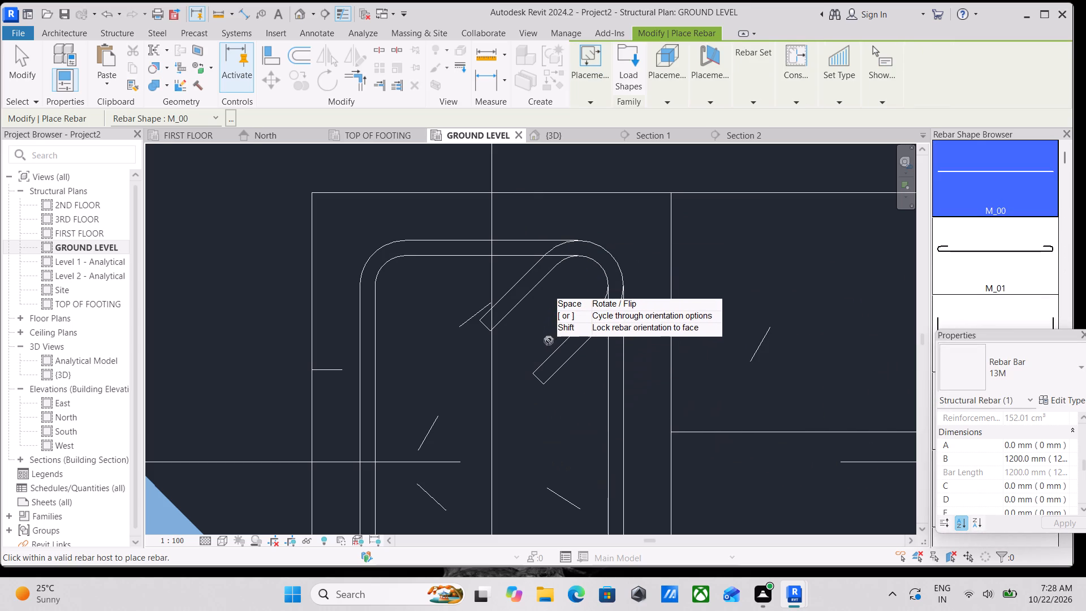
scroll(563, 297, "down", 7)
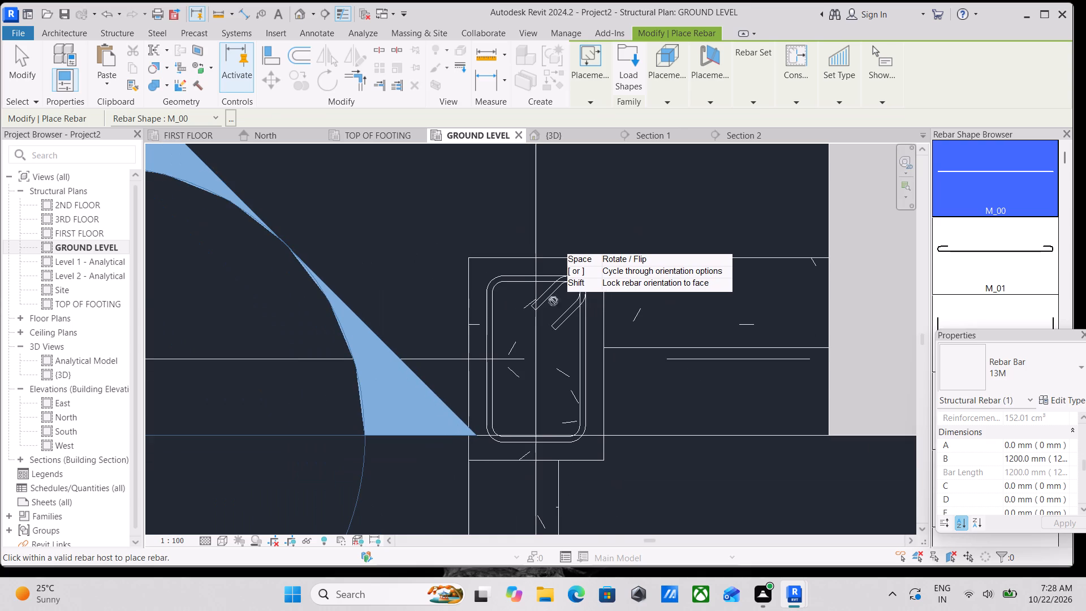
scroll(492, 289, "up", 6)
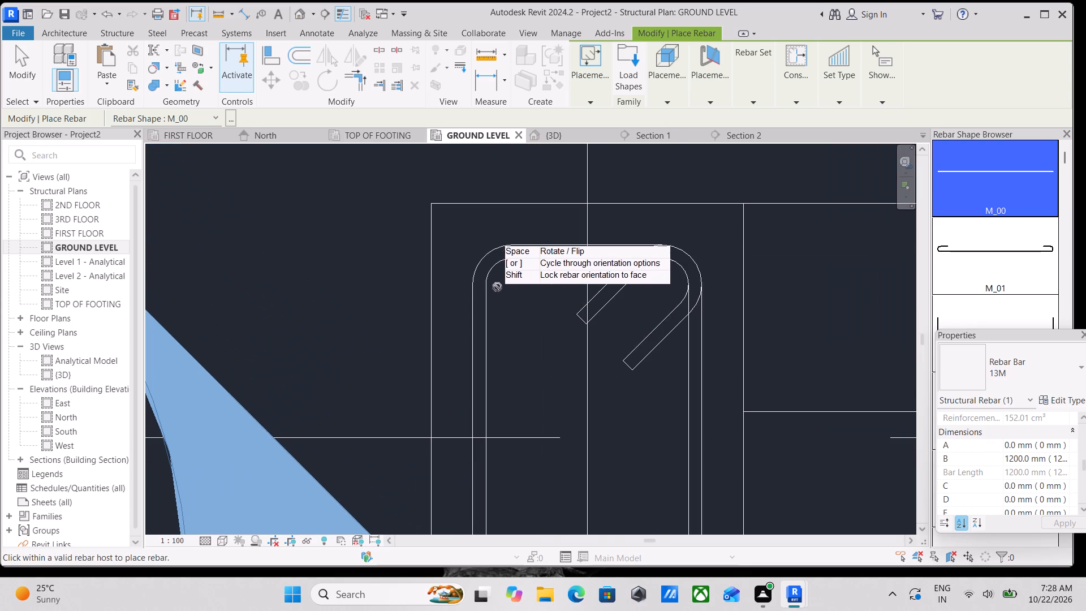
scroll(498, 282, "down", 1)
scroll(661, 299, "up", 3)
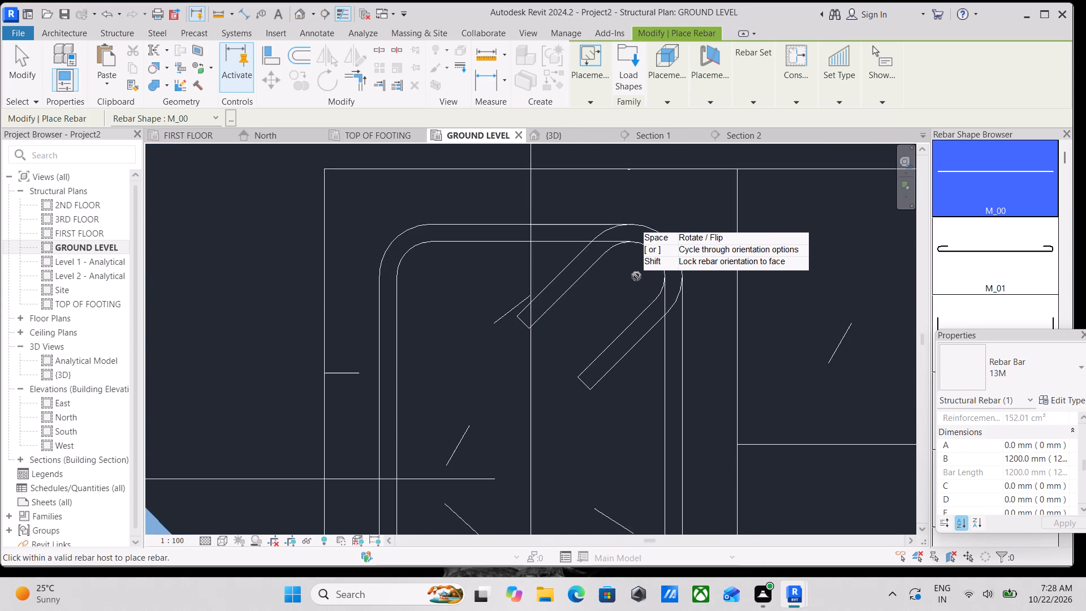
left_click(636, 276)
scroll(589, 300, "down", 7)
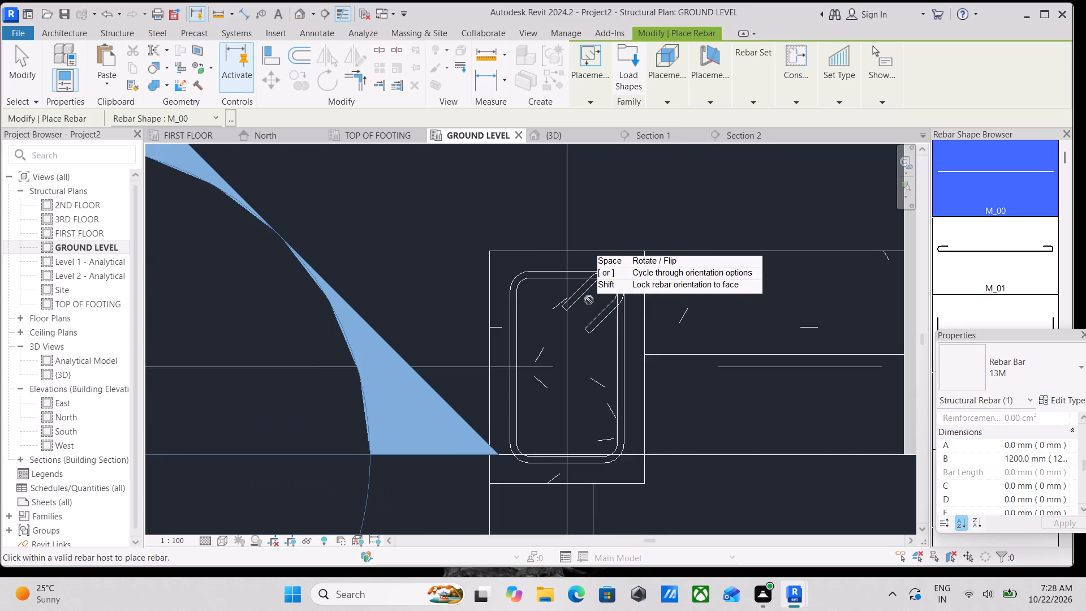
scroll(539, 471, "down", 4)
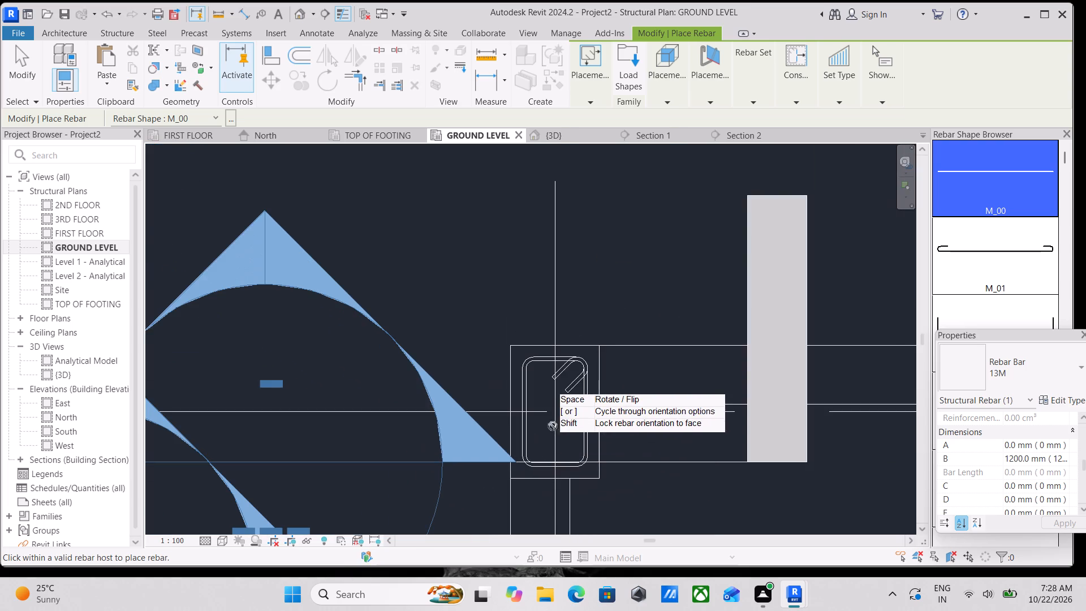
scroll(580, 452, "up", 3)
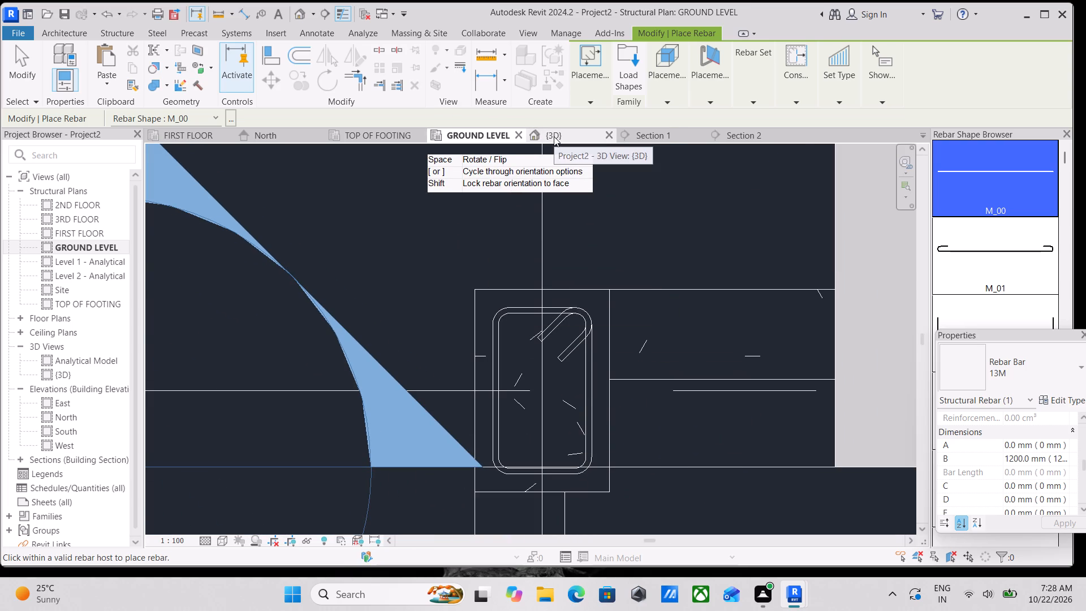
Look over the reinforced column and footing in the {3D}, TOP OF FOOTING and GROUND LEVEL views.
left_click(554, 136)
scroll(558, 290, "down", 2)
scroll(438, 281, "up", 3)
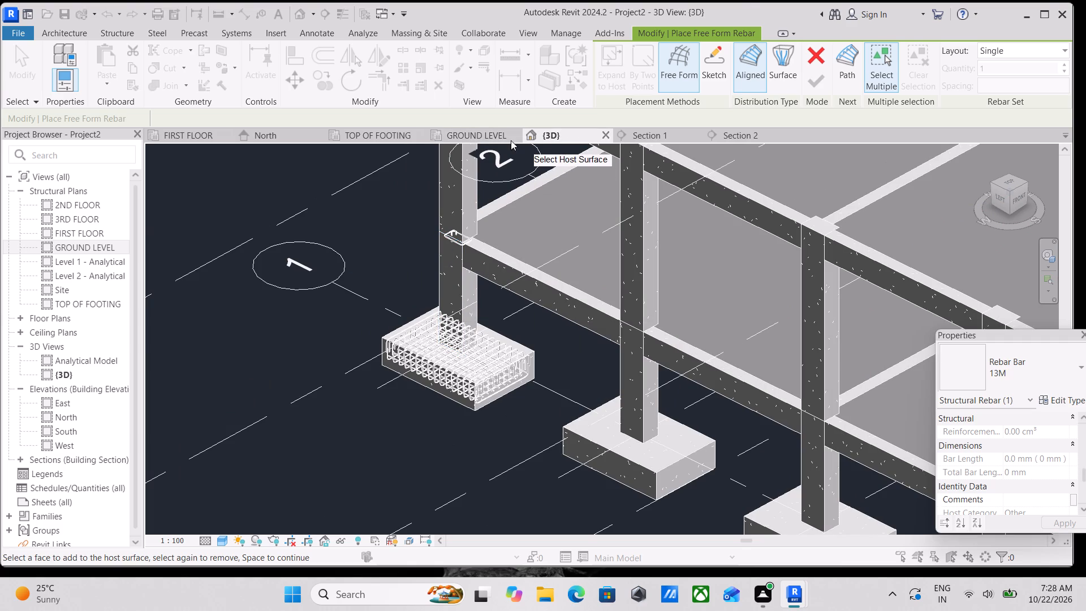
left_click(369, 131)
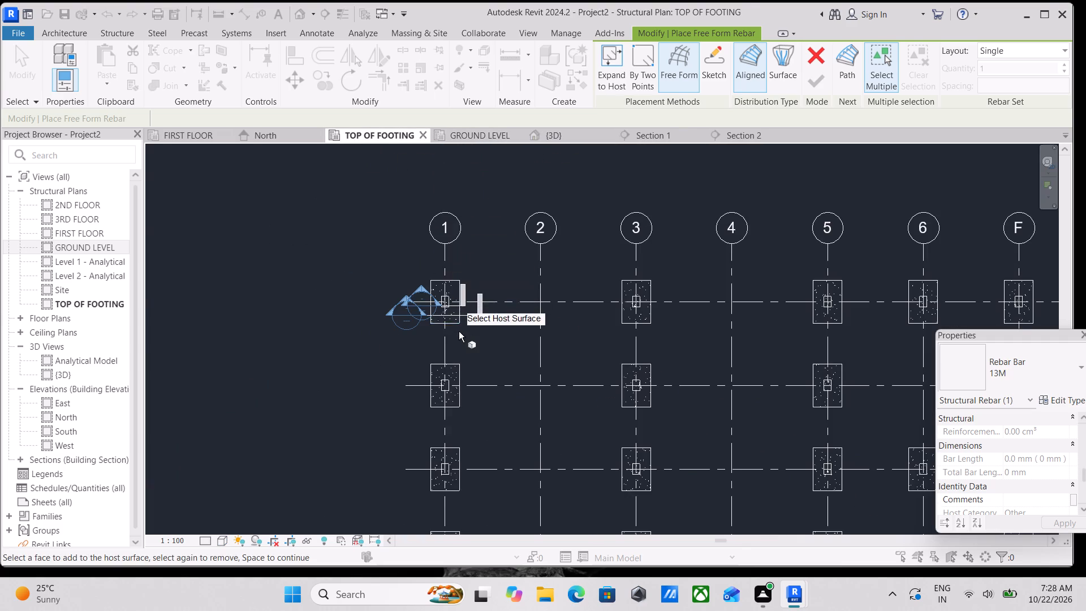
scroll(455, 329, "up", 14)
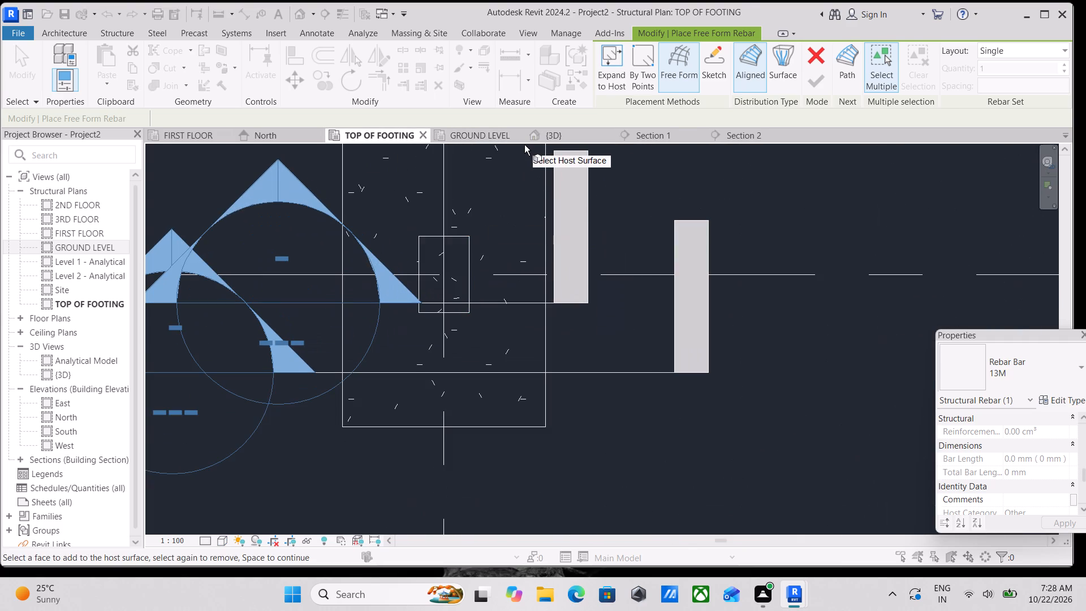
left_click(485, 136)
left_click(389, 141)
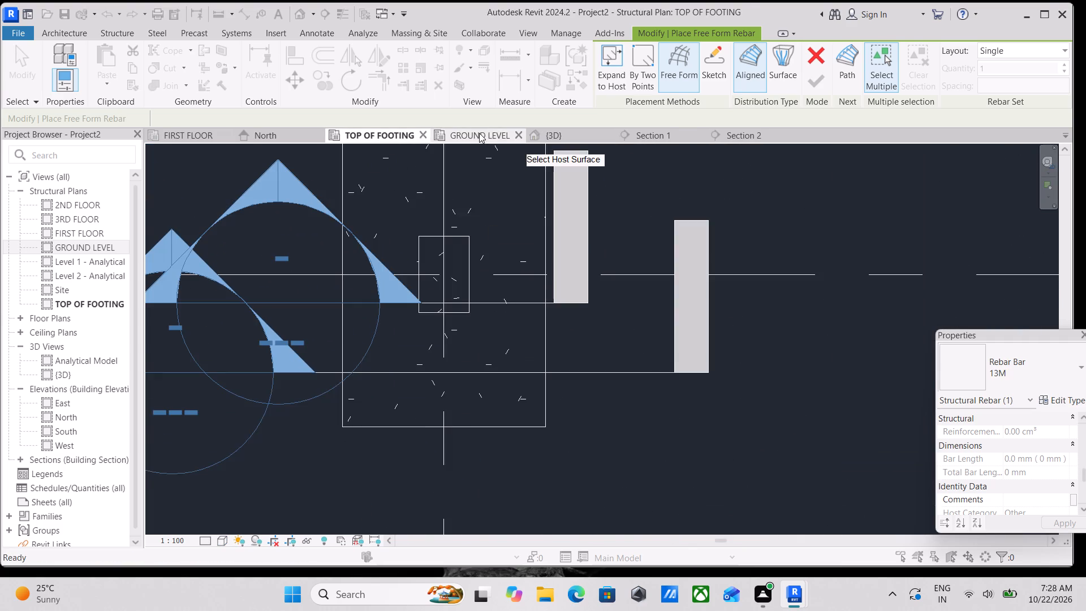
left_click(488, 133)
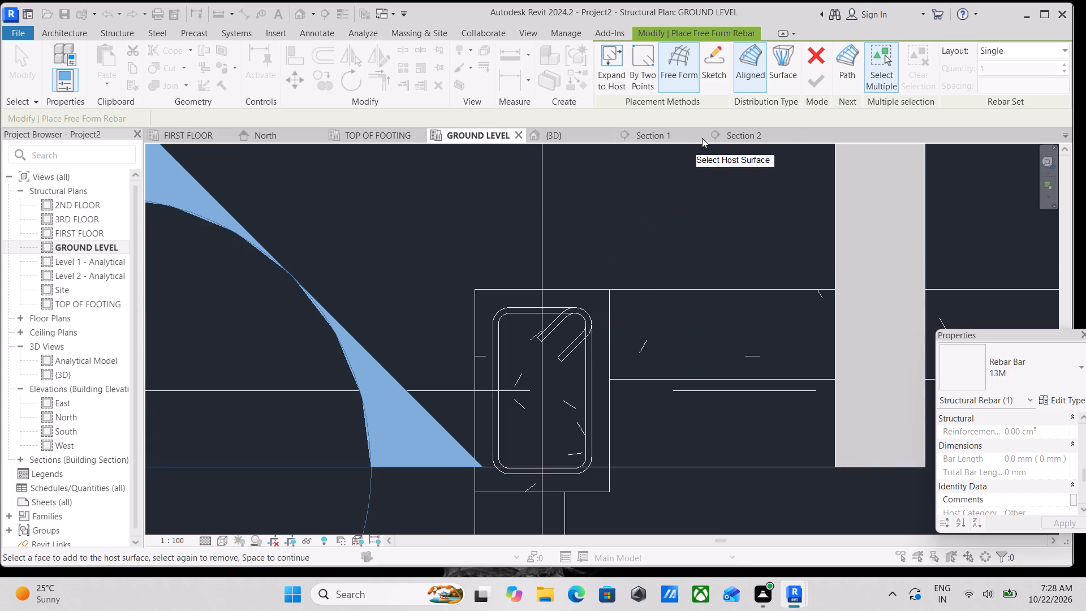
In Section 2, place a vertical straight M_00 13M bar inside the column, with its placement orientation parallel to the work plane.
left_click(737, 132)
scroll(670, 354, "down", 3)
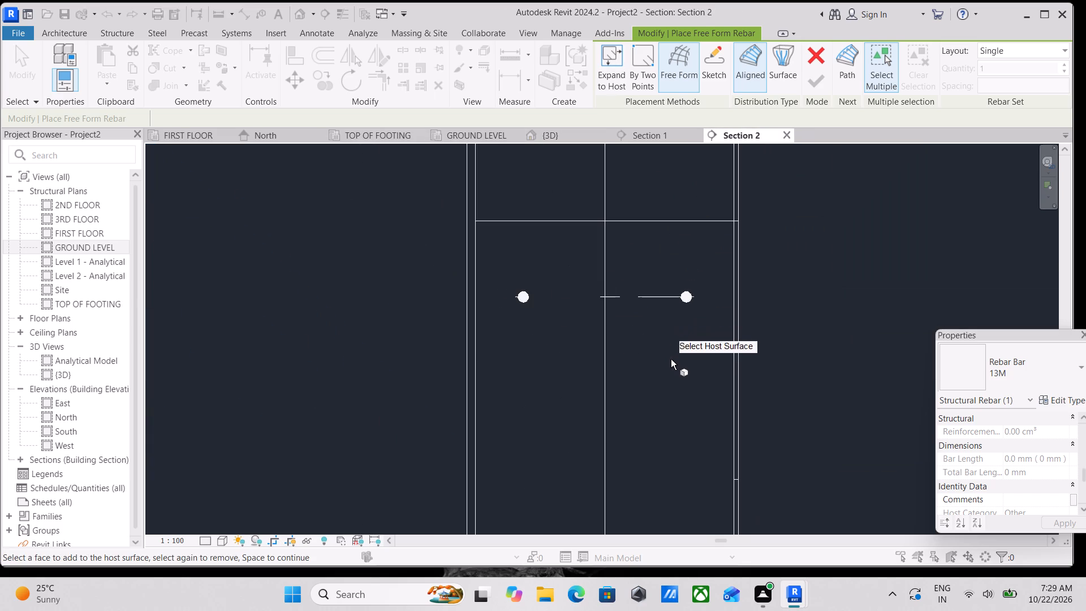
scroll(653, 390, "down", 3)
key("Escape")
scroll(736, 391, "down", 1)
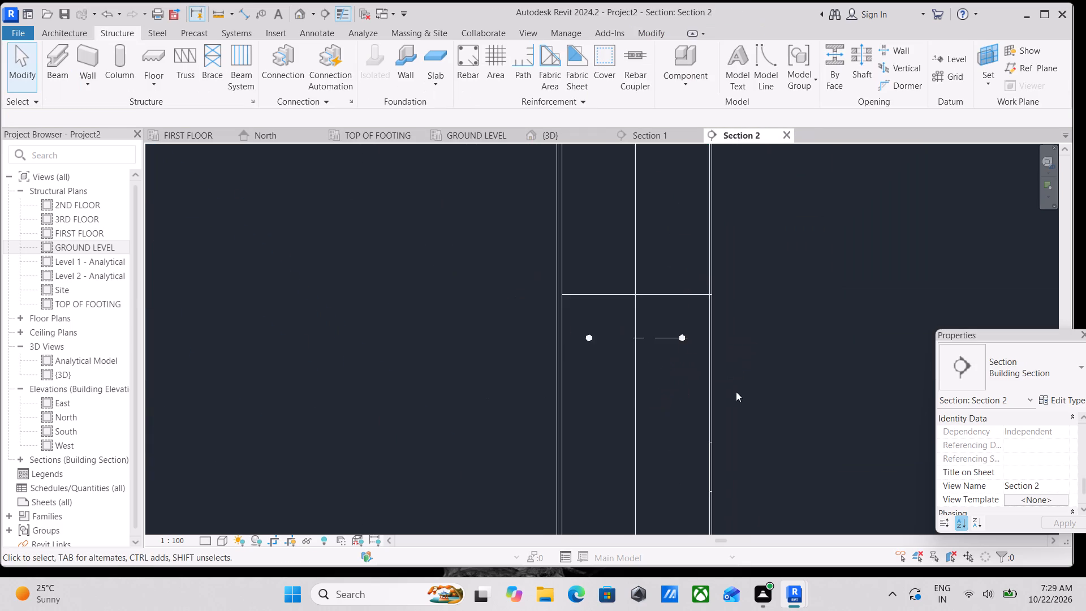
middle_click_drag(736, 391, 731, 355)
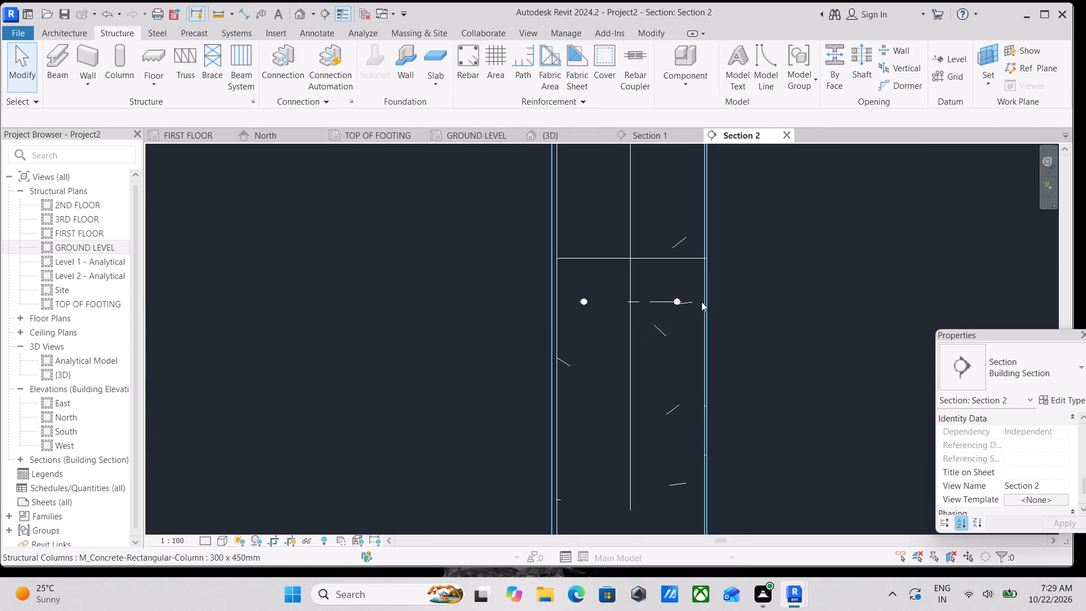
scroll(701, 302, "up", 3)
left_click(471, 76)
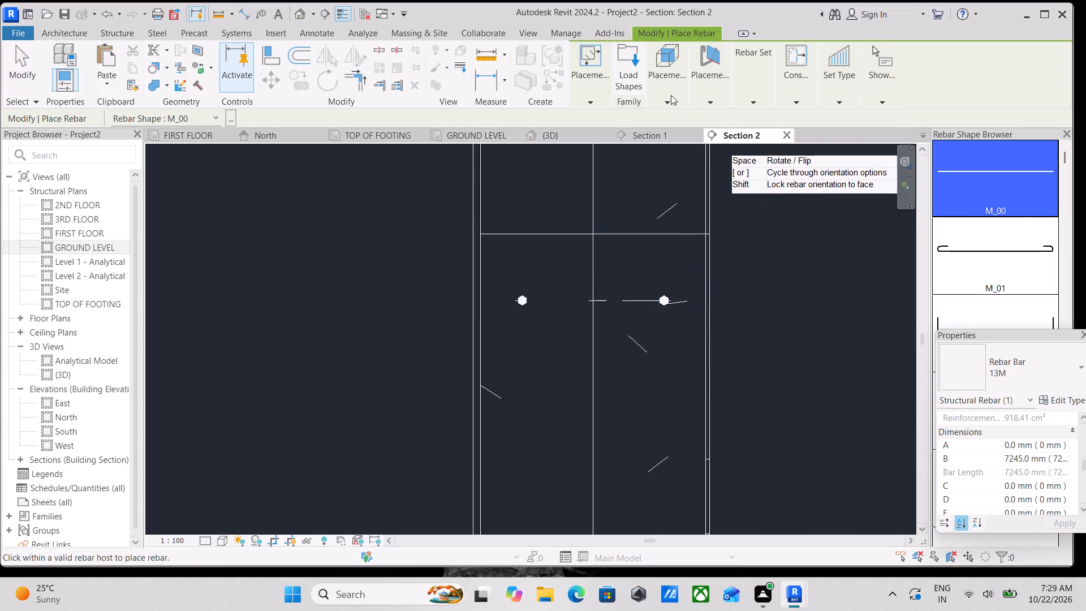
left_click(708, 97)
left_click(751, 136)
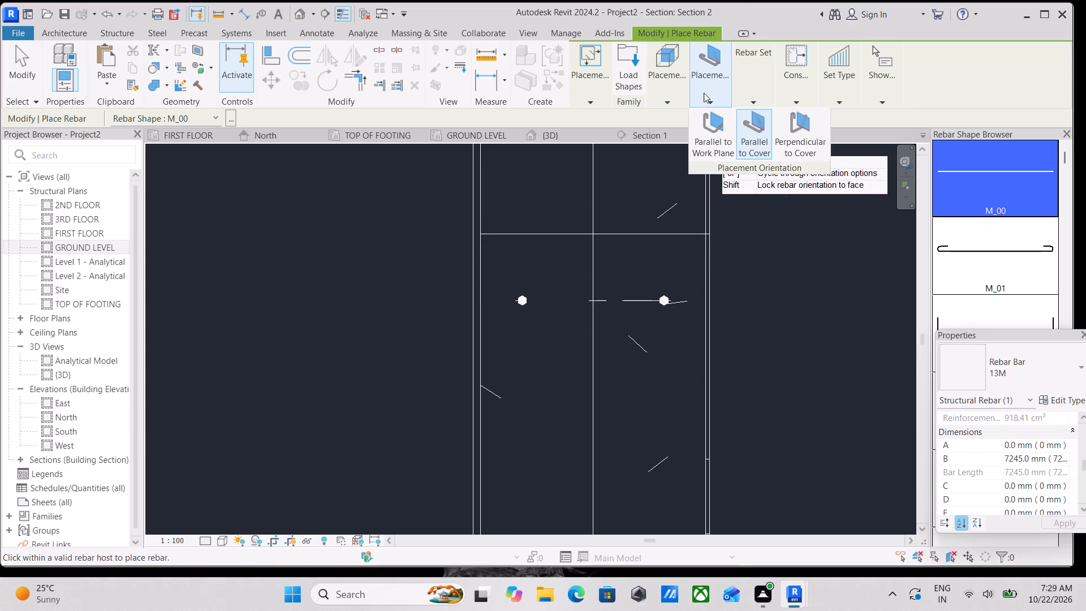
left_click(706, 128)
middle_click_drag(657, 422, 660, 361)
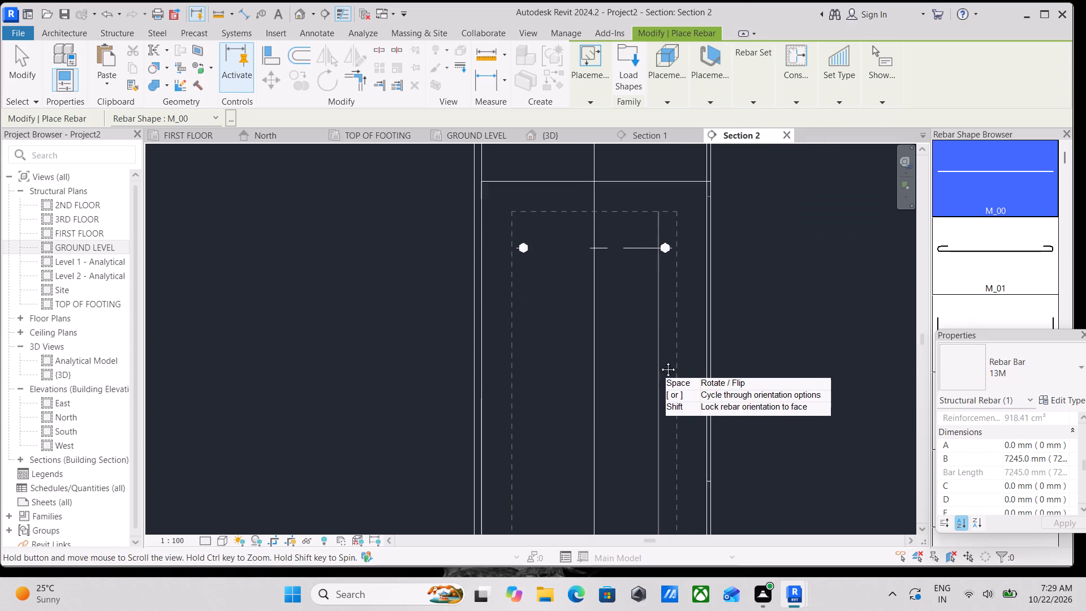
middle_click_drag(660, 361, 660, 358)
left_click(653, 355)
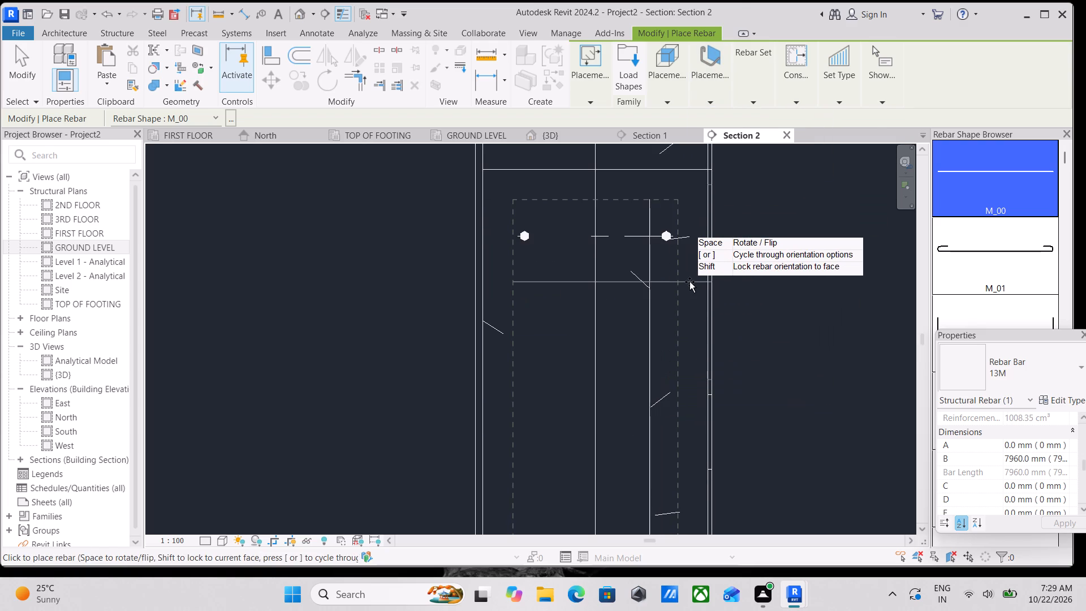
key("Escape")
key("Escape")
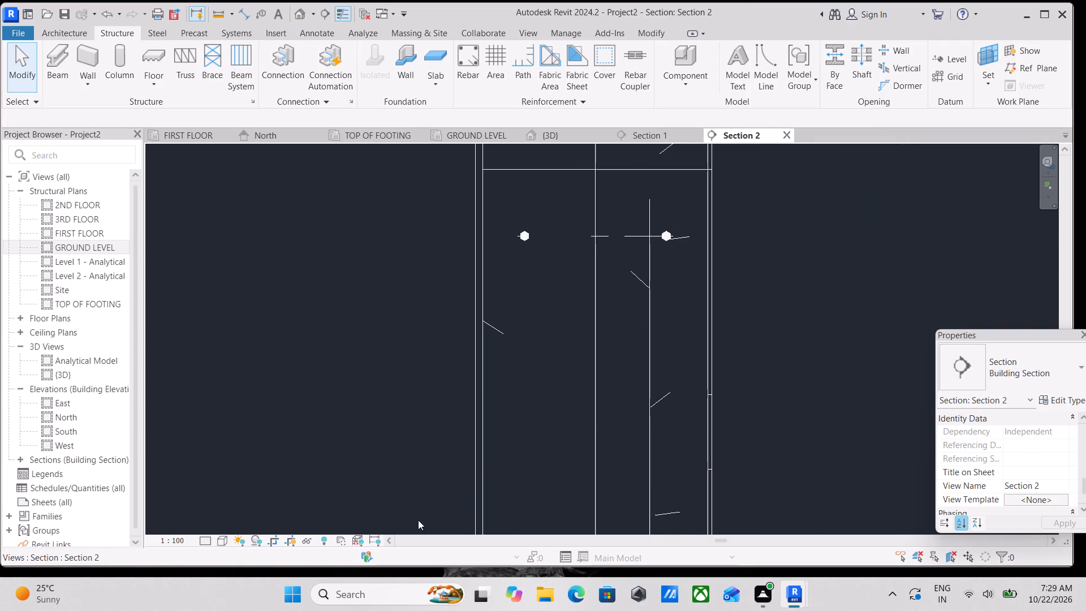
Open the tie's sketch in the GROUND LEVEL structural plan, set the visual style to Wireframe and finish the sketch unmodified.
double_click(619, 234)
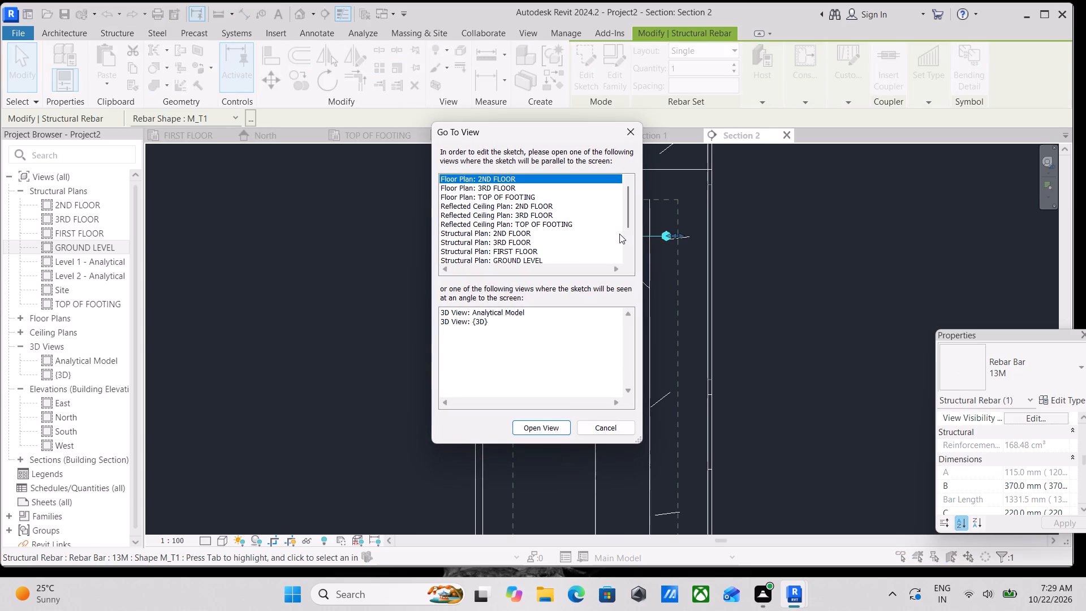
left_click(521, 256)
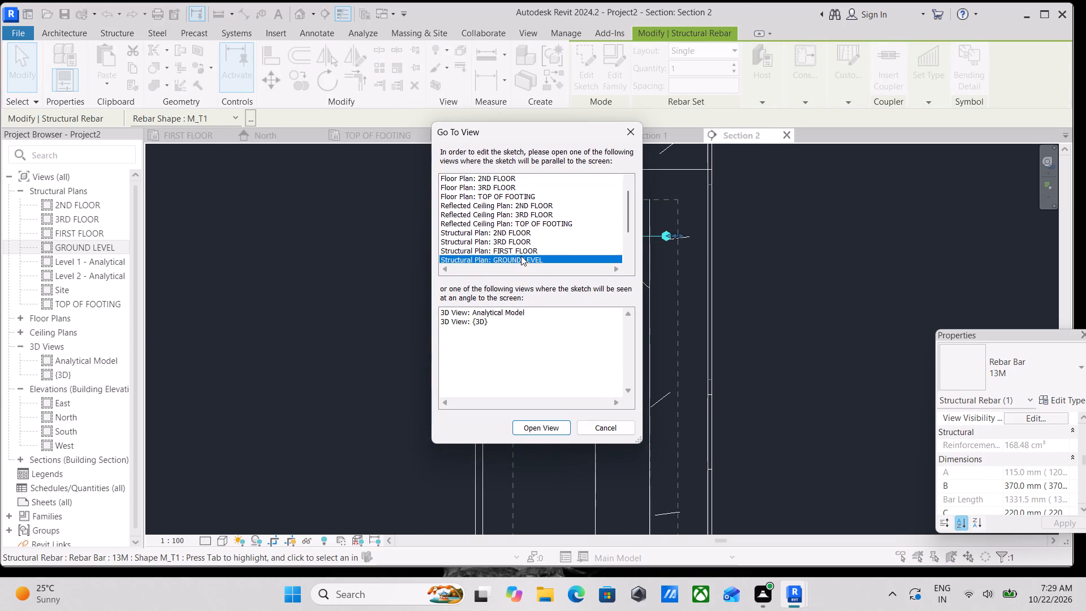
left_click(528, 430)
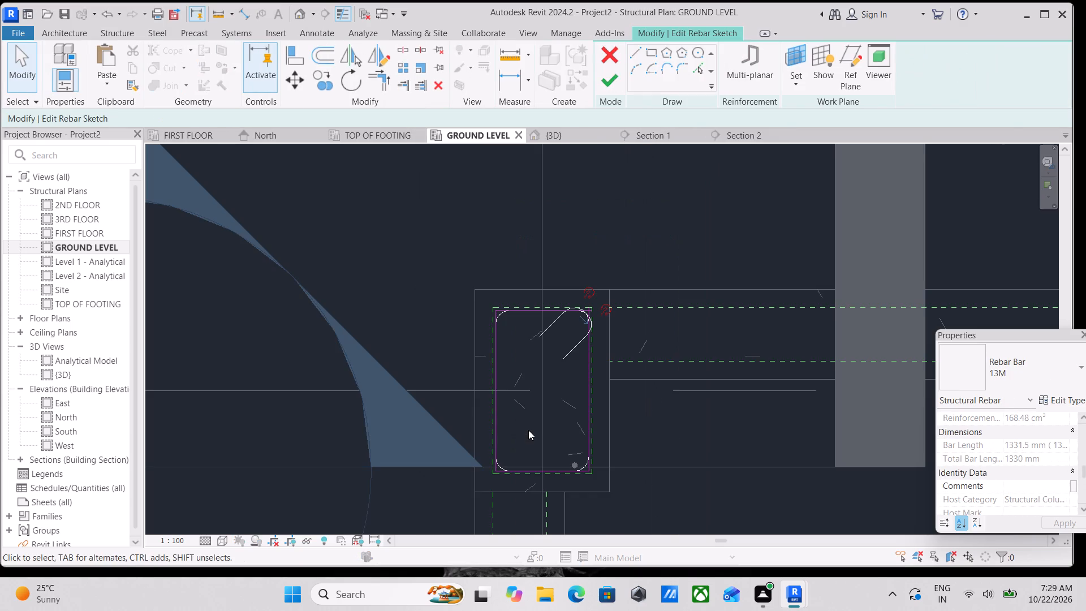
scroll(487, 468, "up", 3)
scroll(583, 517, "up", 2)
middle_click_drag(637, 468, 645, 505)
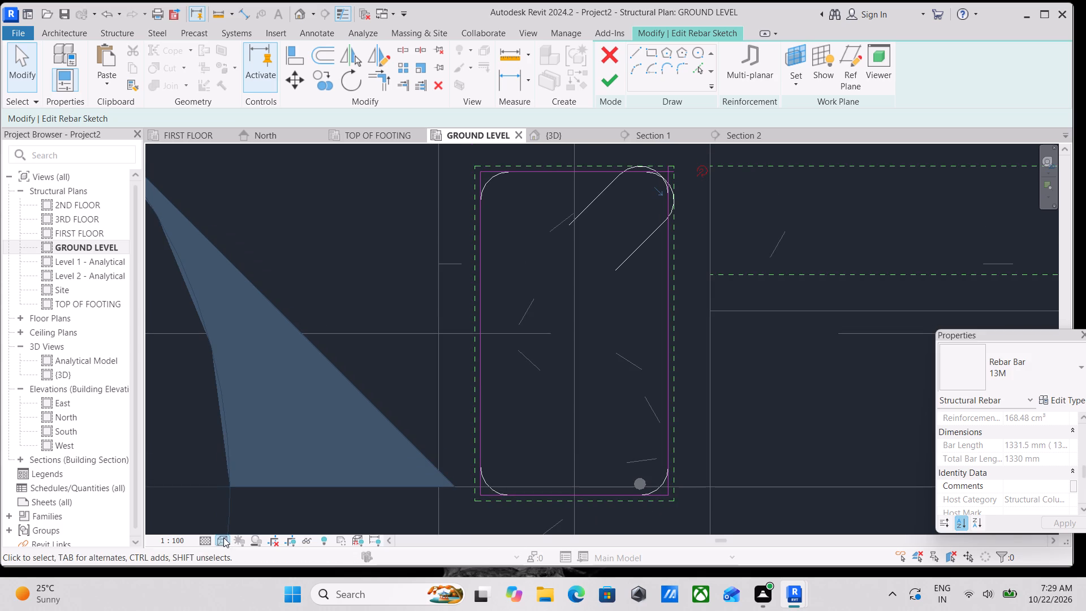
left_click(220, 538)
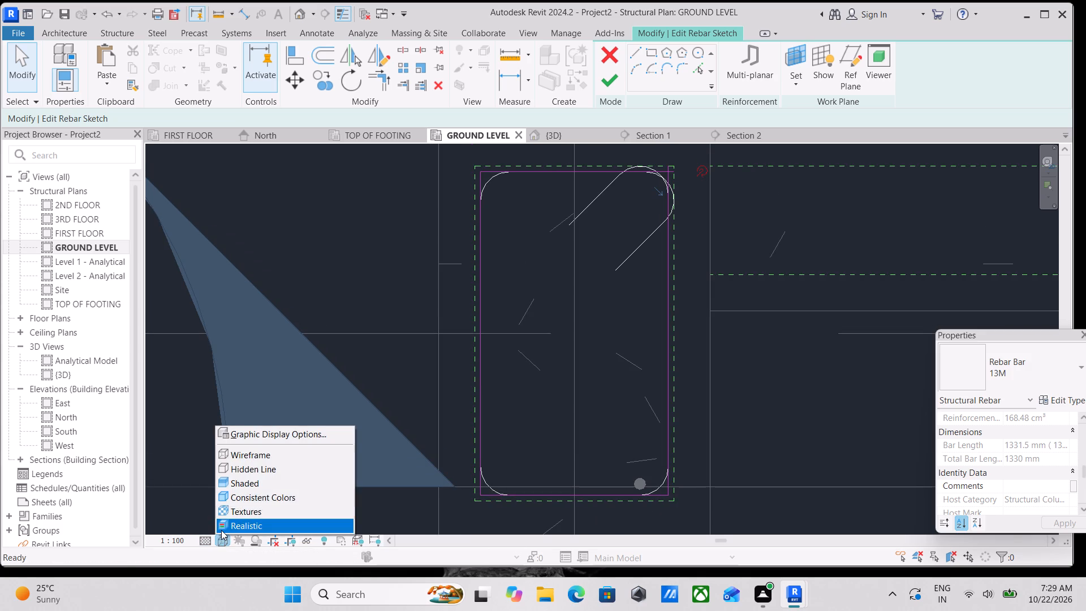
left_click(245, 456)
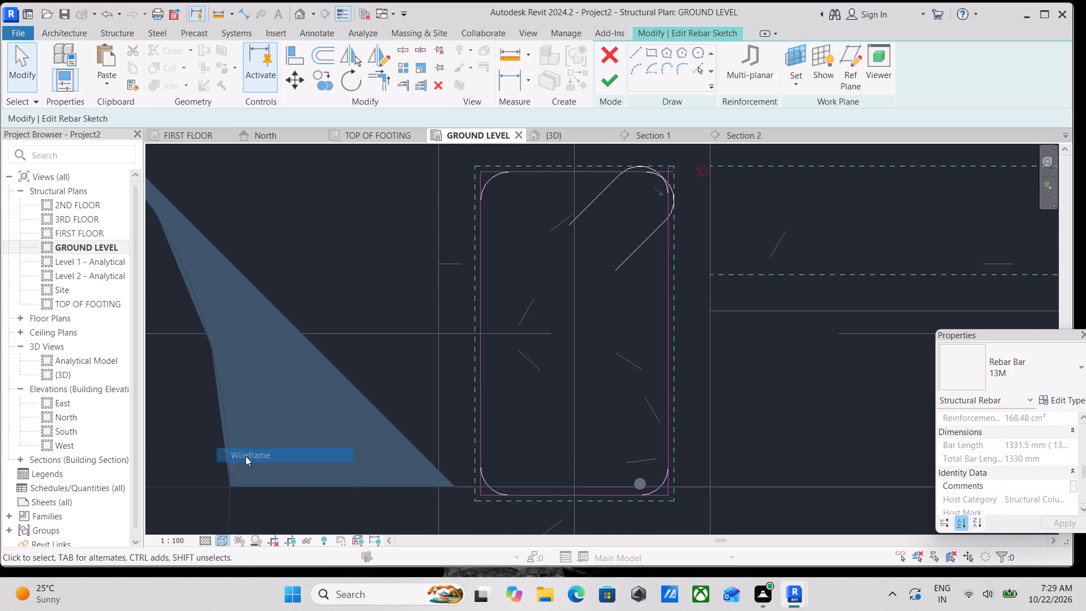
left_click(602, 77)
Nudge the vertical M_00 bar into the tie's hooked corner, about 75 mm from the column's east face and 377 mm from its south face.
scroll(661, 518, "up", 3)
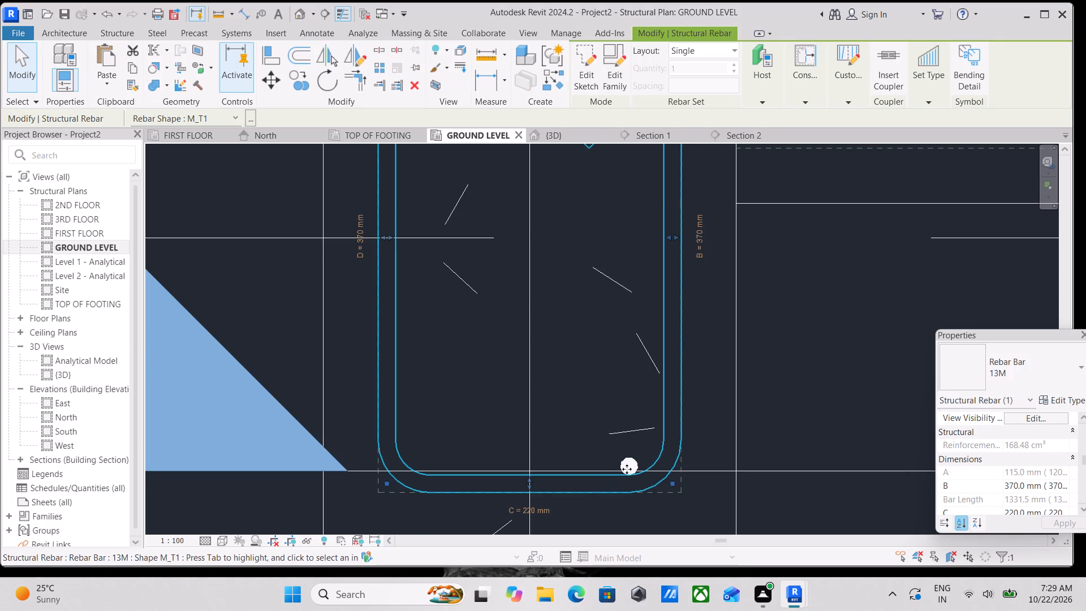
scroll(634, 464, "up", 3)
key("Escape")
key("Escape")
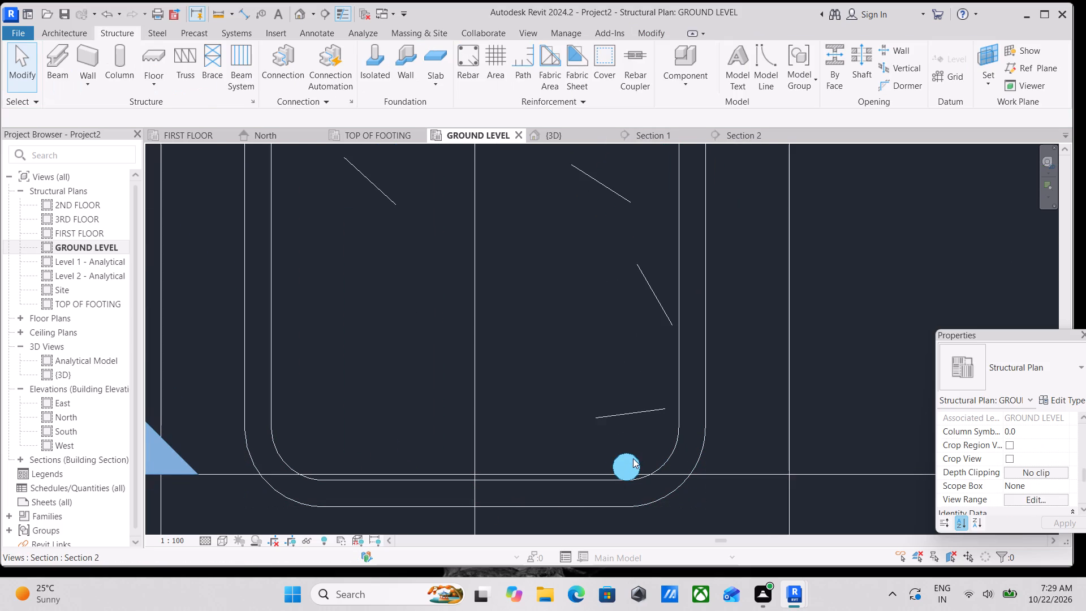
left_click(633, 458)
key("Up")
key("Up")
key("Up")
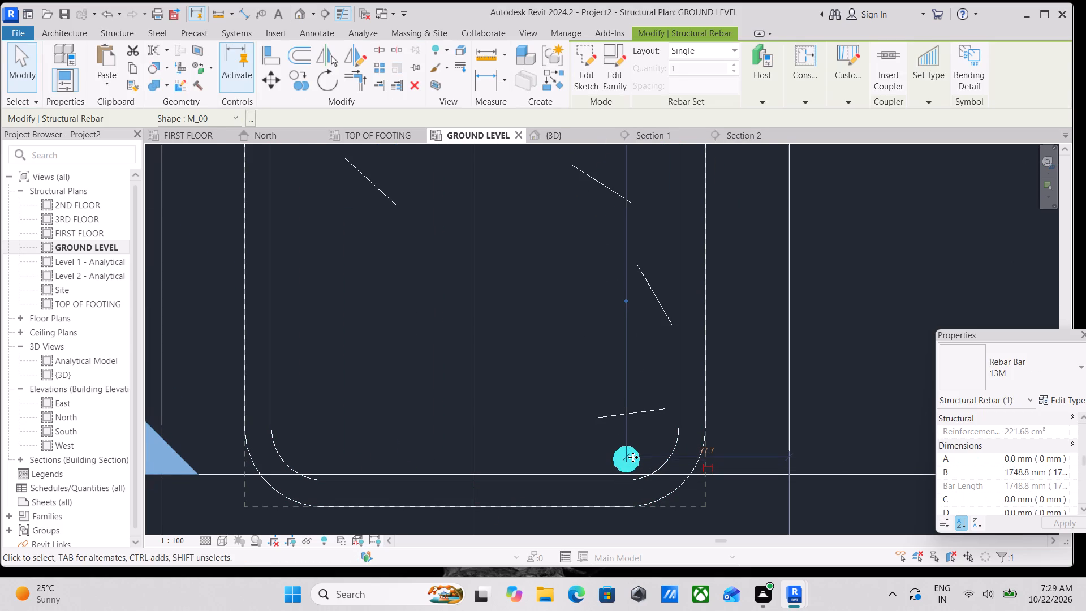
key("Up")
key("Up")
key("Up")
key("Up")
key("Up")
key("Up")
key("Up")
key("Up")
key("Up")
key("Up")
key("Up")
key("Up")
key("Up")
key("Up")
key("Up")
key("Up")
key("Up")
key("Up")
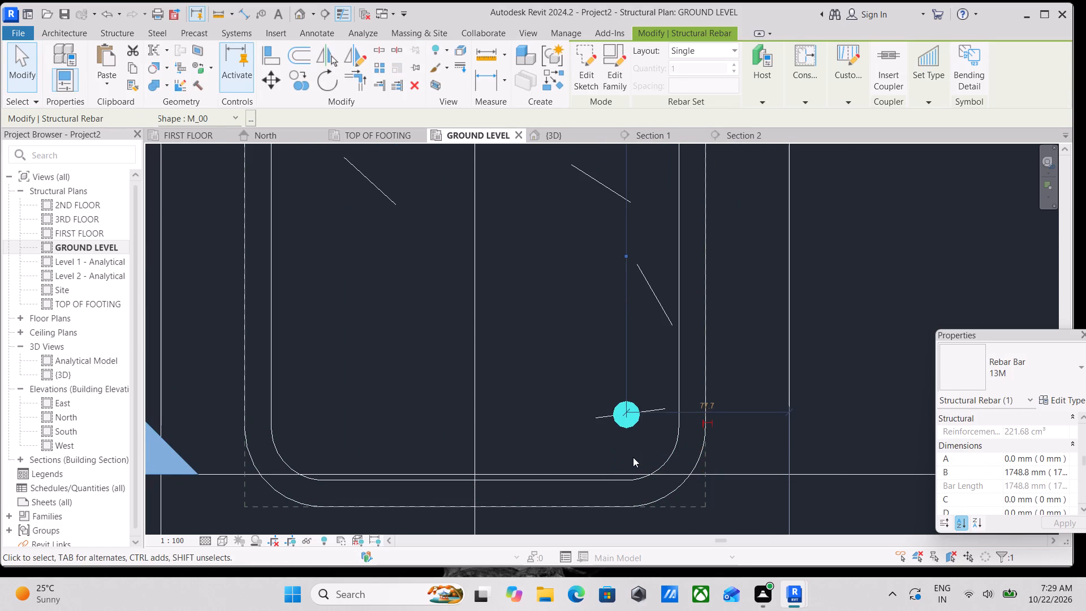
key("Up")
key("Up")
key("Up")
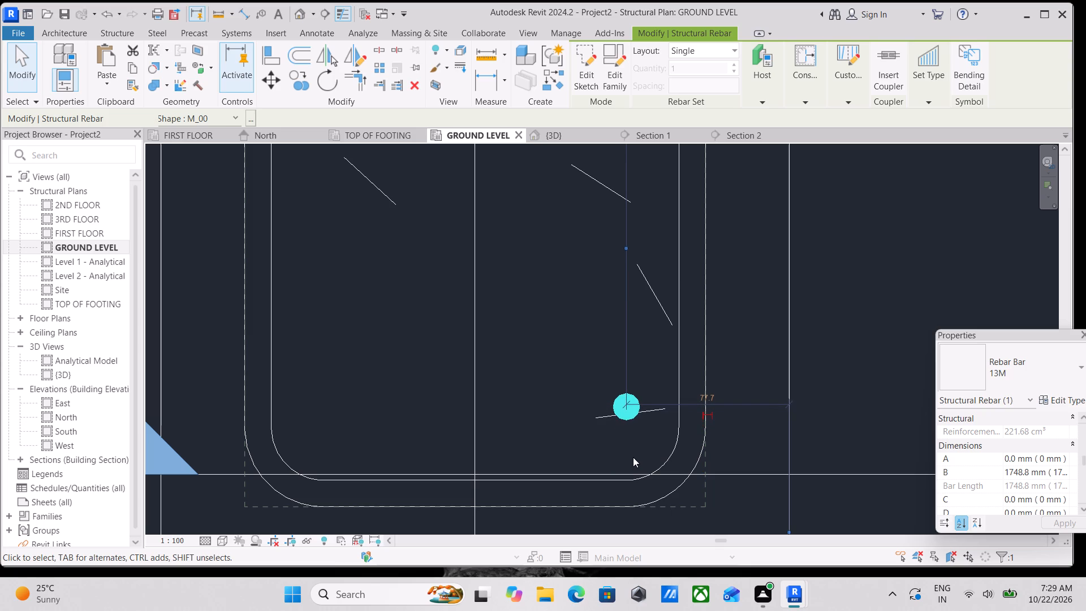
key("Left")
key("Left")
key("Left")
key("Left")
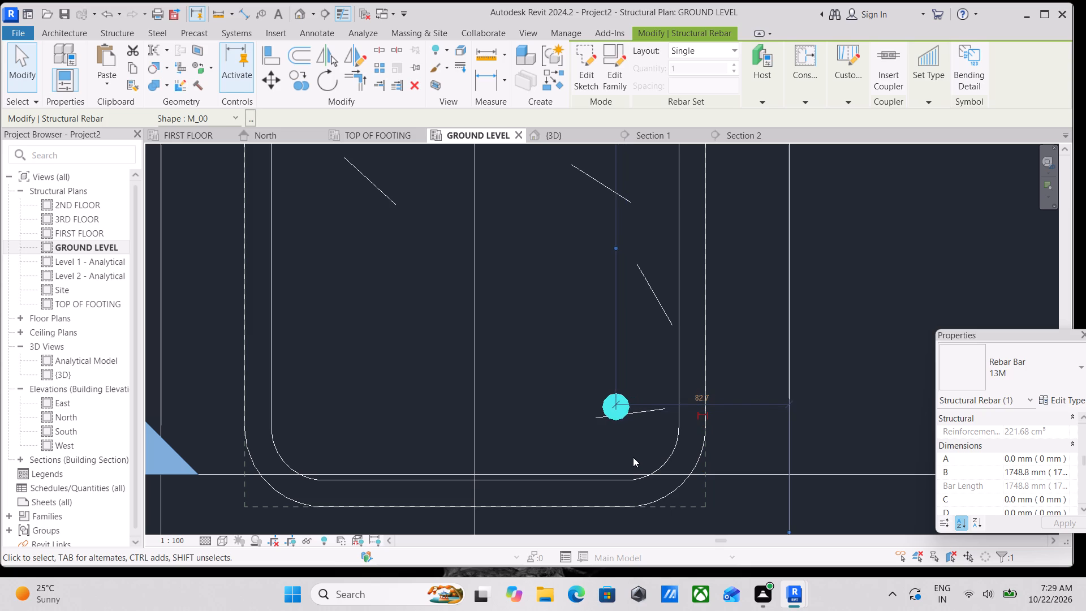
key("Down")
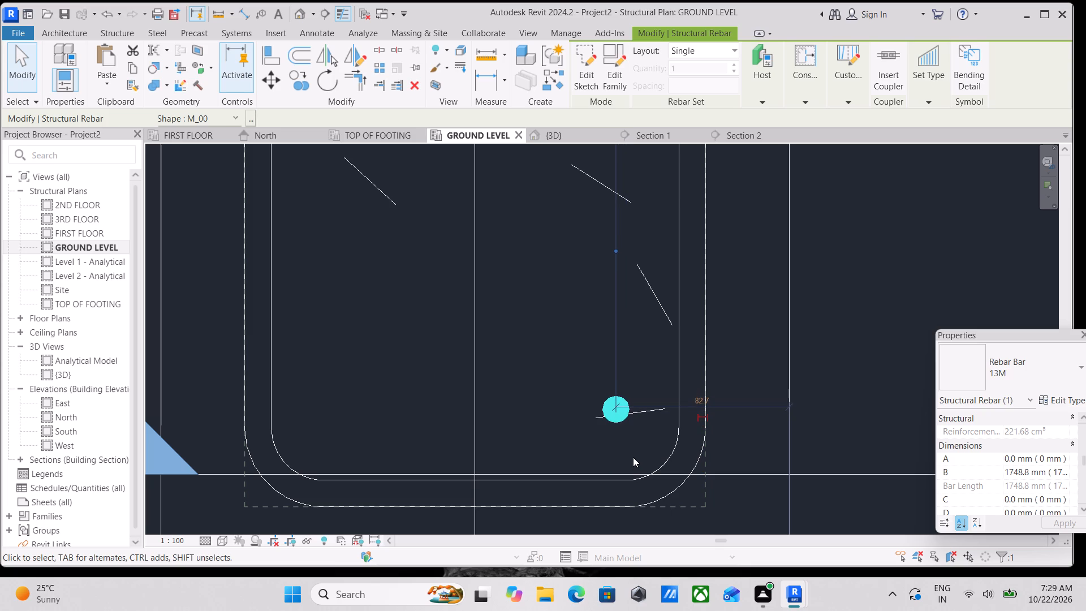
scroll(641, 444, "down", 9)
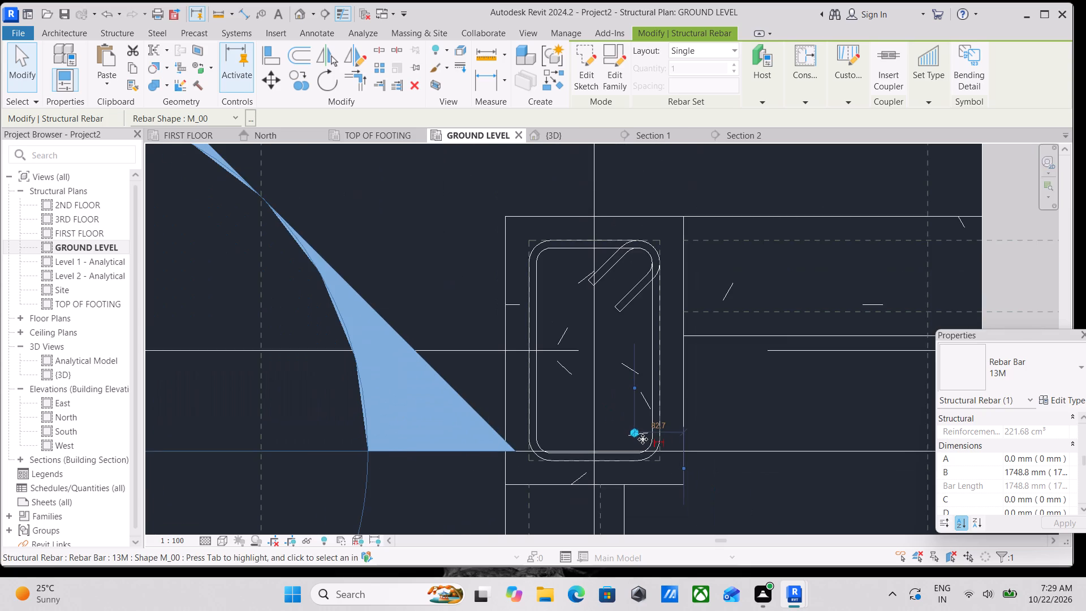
scroll(641, 439, "up", 3)
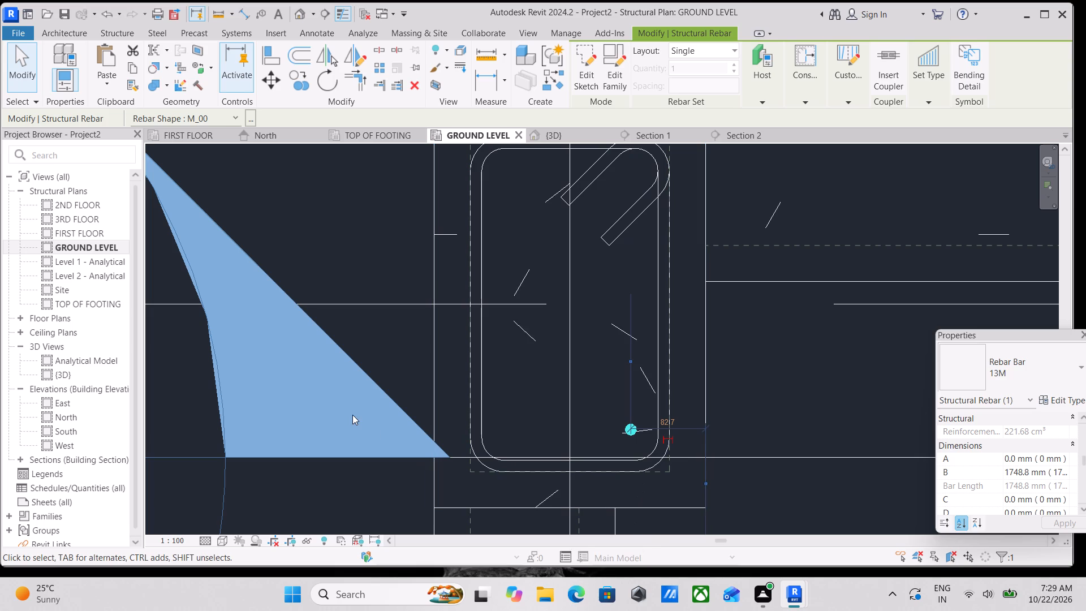
key("Up")
key("Up")
key("Up")
key("Up")
key("Up")
key("Up")
key("Up")
key("Up")
key("Up")
key("Up")
key("Up")
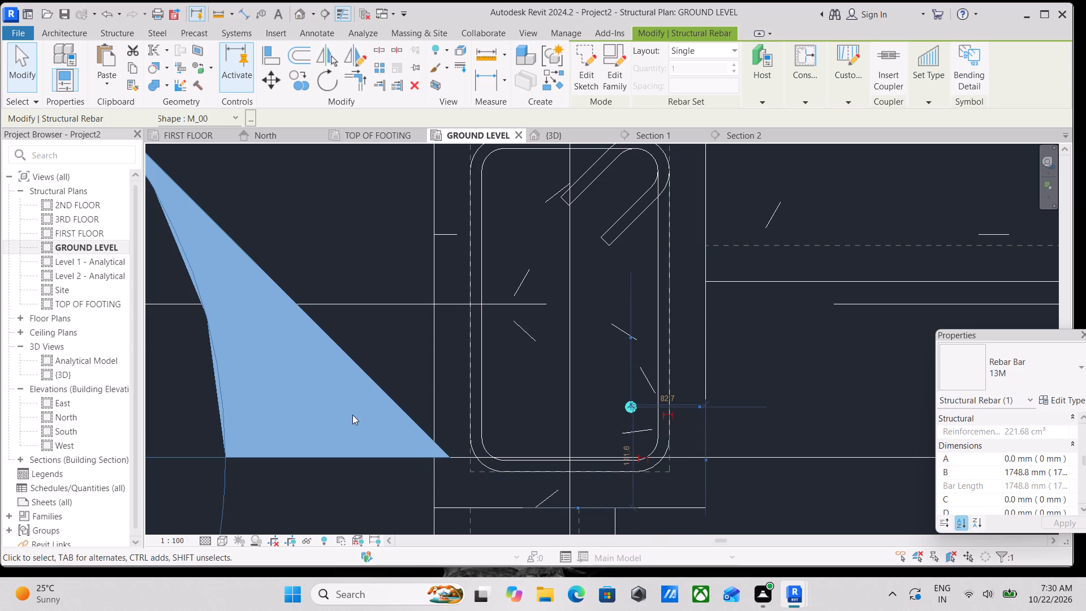
key("Up")
key("Up")
key("Up")
key("Up")
key("Up")
key("Up")
key("Up")
key("Up")
key("Up")
key("Up")
key("Up")
key("Up")
key("Up")
key("Up")
key("Up")
key("Up")
key("Up")
key("Up")
key("Up")
key("Up")
key("Up")
key("Up")
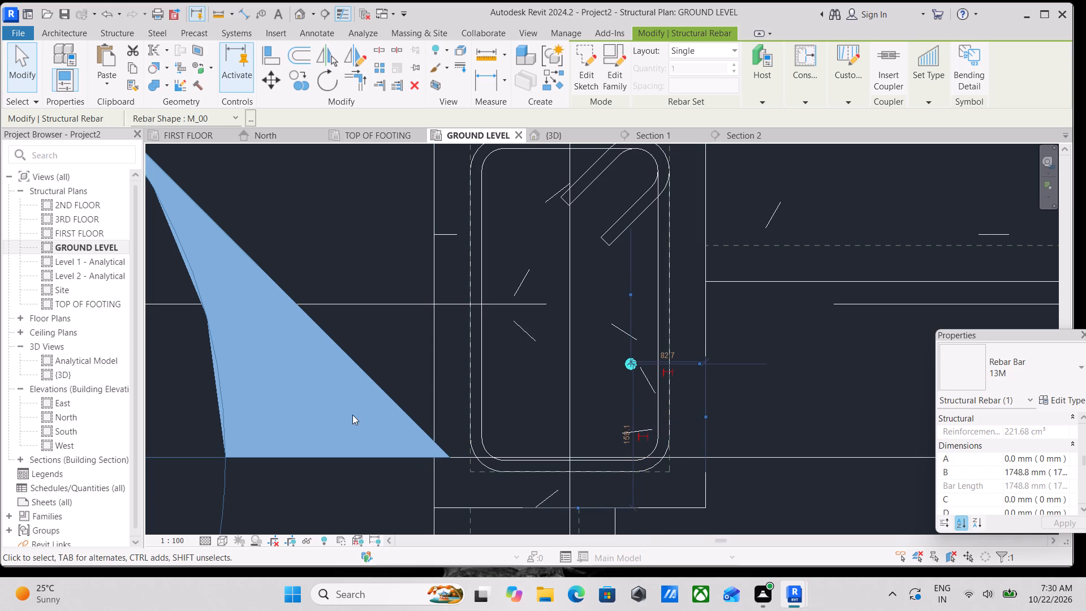
key("Up")
key("Up")
key("Up")
key("Up")
key("Up")
key("Up")
key("Up")
key("Up")
key("Up")
key("Up")
key("Up")
key("Up")
key("Up")
key("Up")
key("Up")
key("Up")
key("Up")
key("Up")
key("Up")
key("Up")
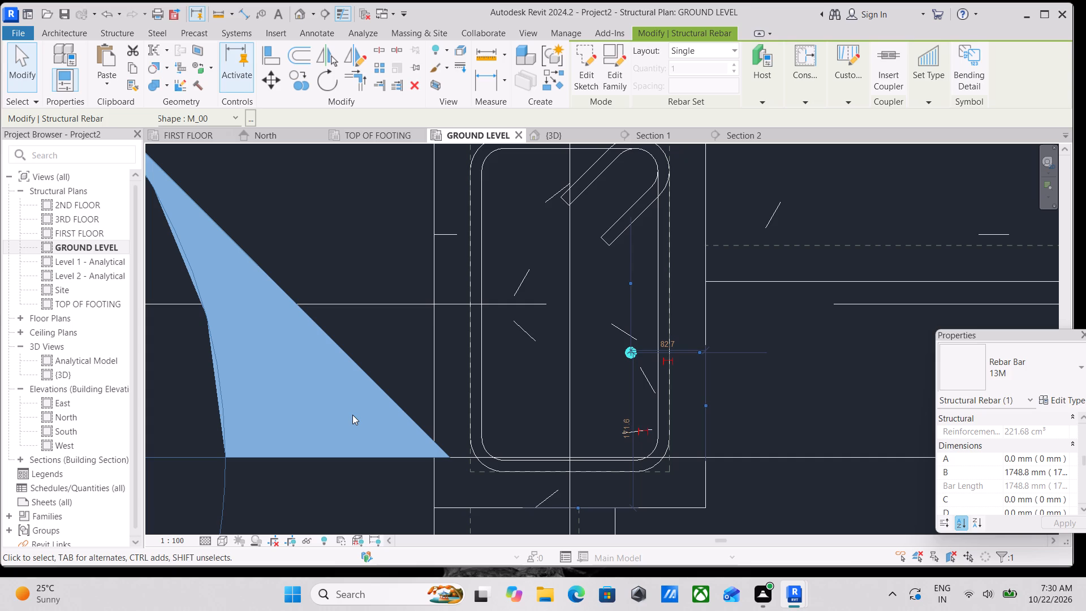
key("Up")
key("Up")
key("Up")
key("Up")
key("Up")
key("Up")
key("Up")
key("Up")
key("Up")
key("Up")
key("Up")
key("Up")
key("Up")
key("Up")
key("Up")
key("Up")
key("Up")
key("Up")
key("Up")
key("Up")
key("Up")
key("Up")
key("Up")
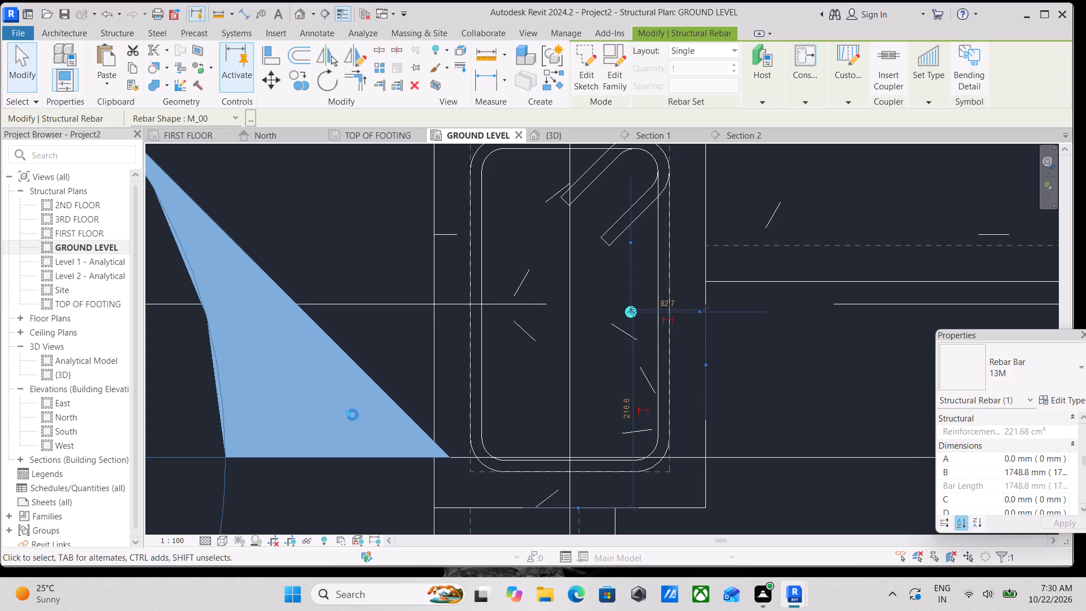
key("Up")
key("Up")
key("Up")
key("Up")
key("Up")
key("Up")
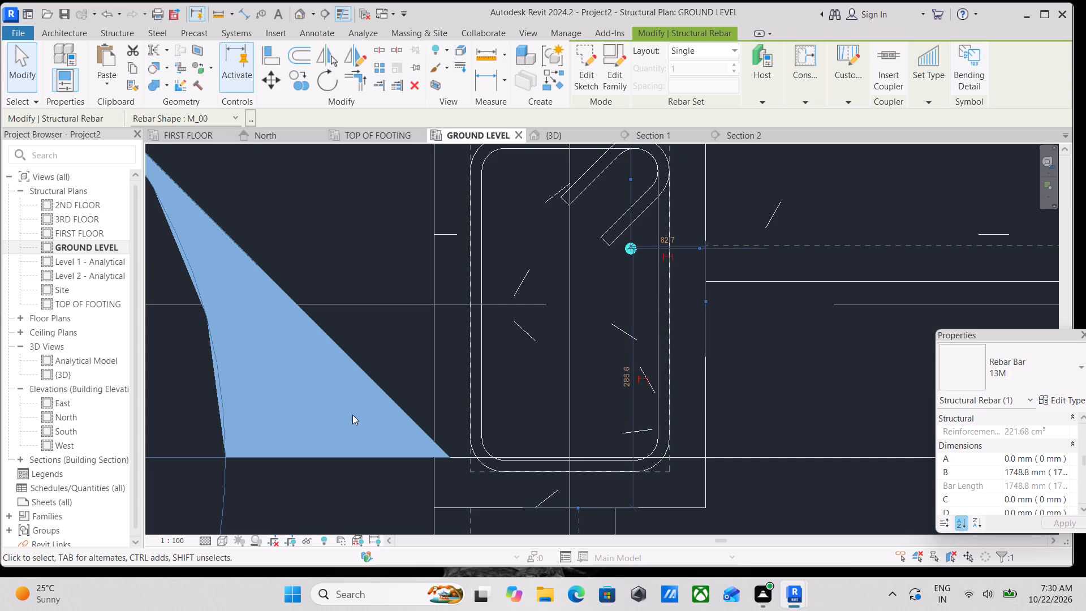
key("Up")
key("Up")
key("Up")
key("Up")
key("Up")
key("Up")
key("Up")
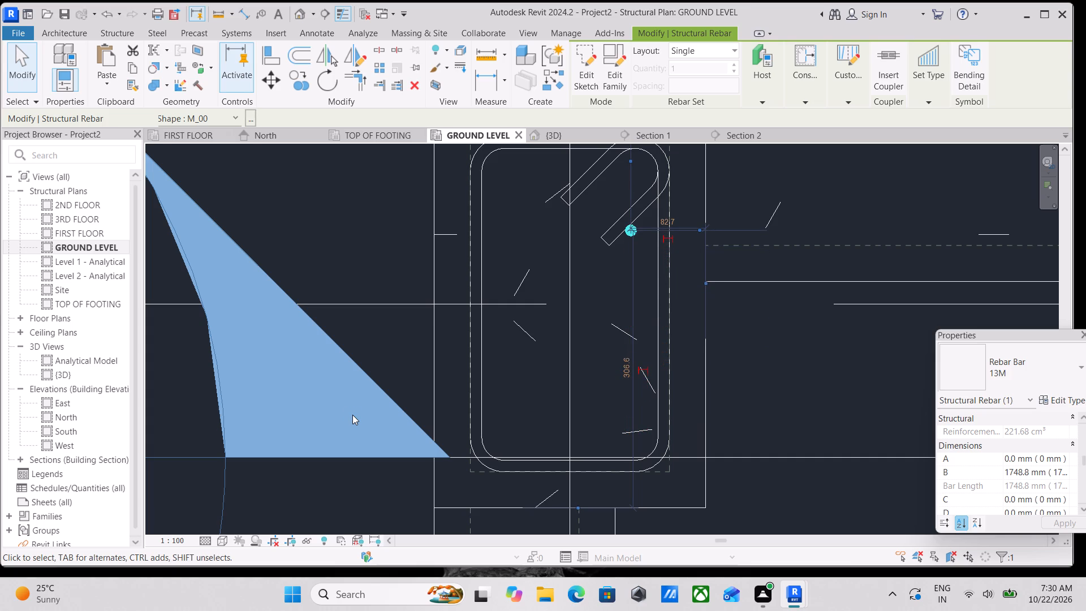
key("Up")
key("Up")
key("Up")
key("Up")
key("Up")
key("Up")
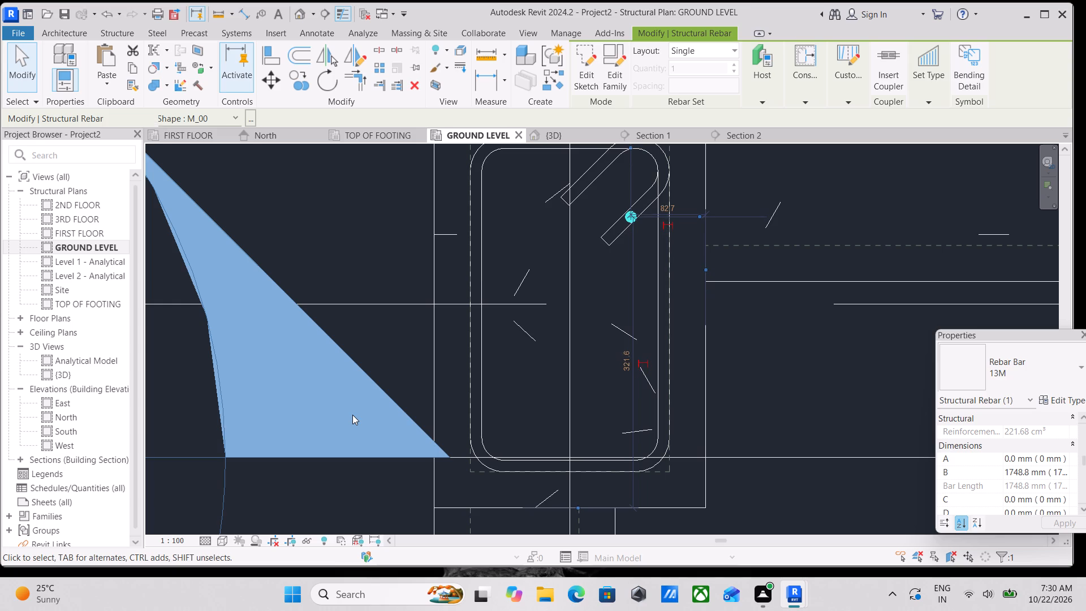
key("Up")
key("Up")
key("Up")
key("Up")
key("Up")
key("Up")
key("Up")
key("Up")
key("Up")
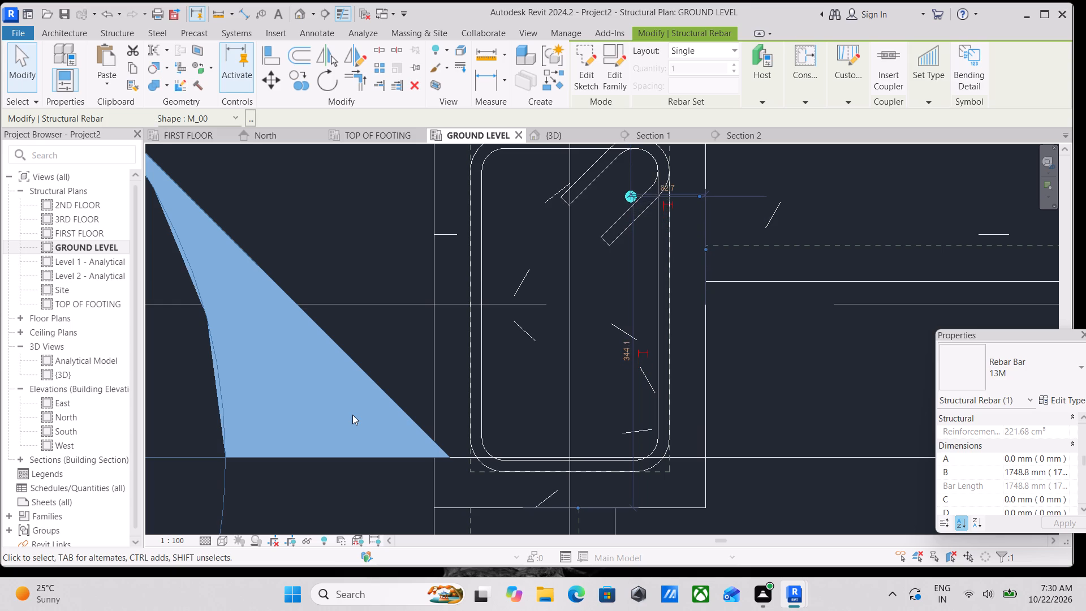
key("Up")
key("Up")
key("Up")
key("Up")
key("Up")
key("Up")
key("Up")
key("Up")
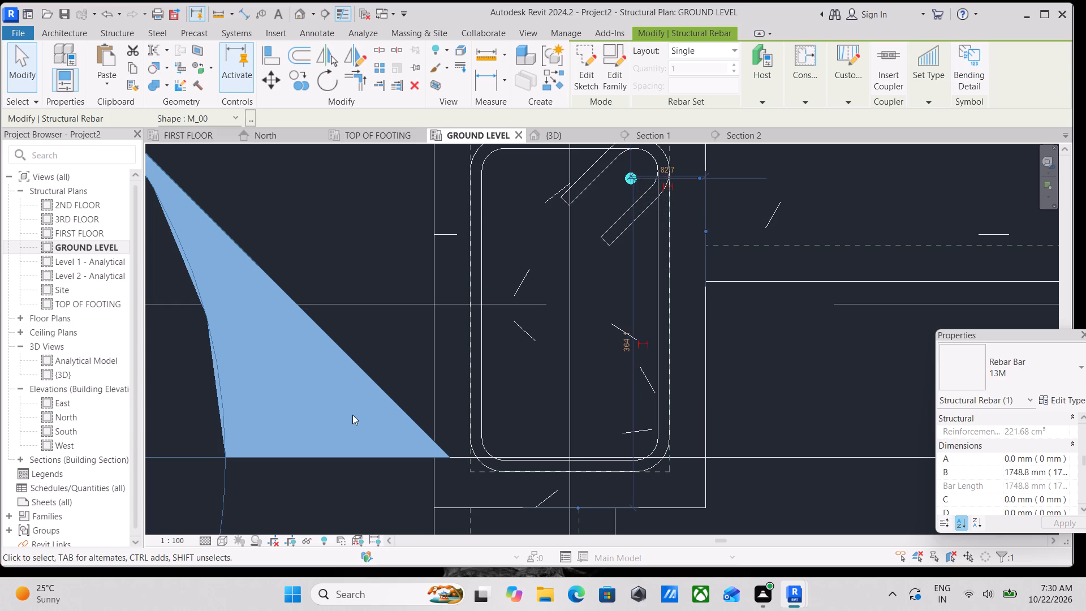
key("Up")
key("Up")
key("Up")
key("Up")
key("Up")
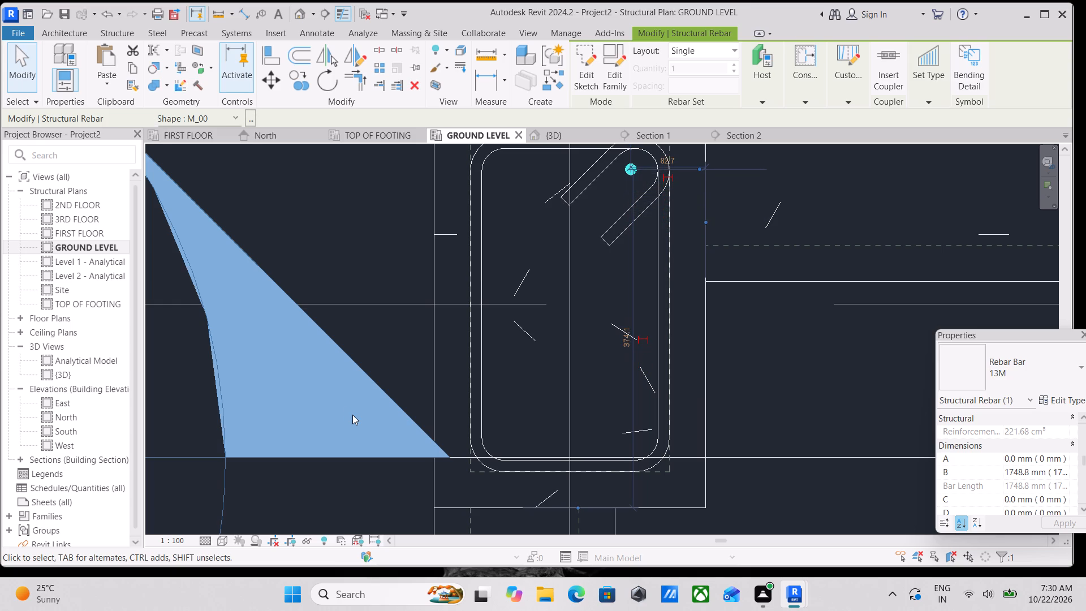
key("Right")
key("Right")
key("Right")
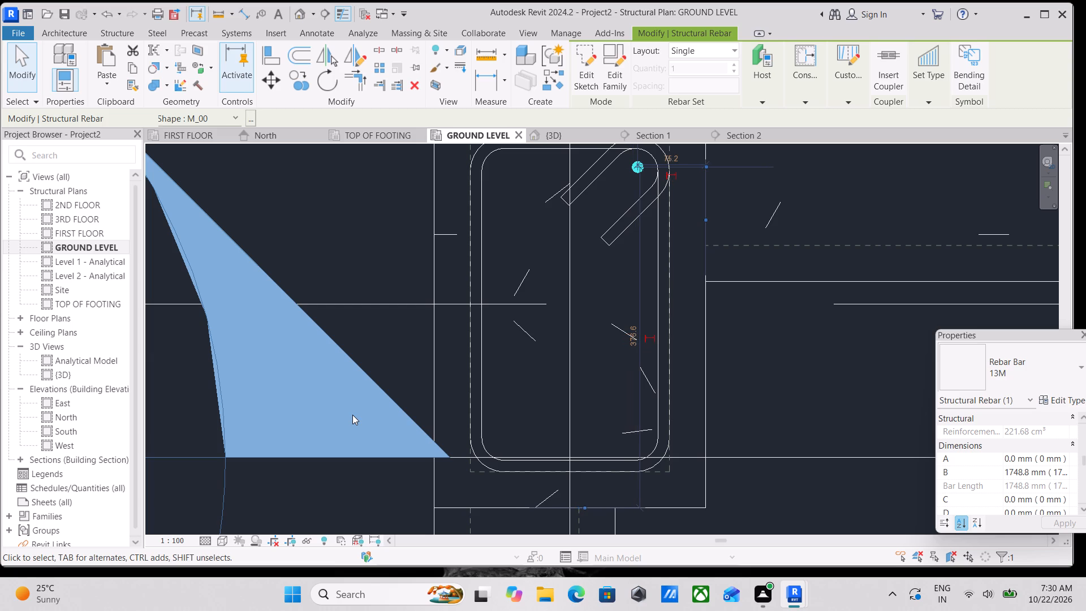
Open the sketch of the vertical M_00 bar at the tie's hooked corner in the North elevation.
key("Escape")
scroll(571, 183, "up", 3)
scroll(667, 178, "down", 1)
middle_click_drag(655, 177, 564, 209)
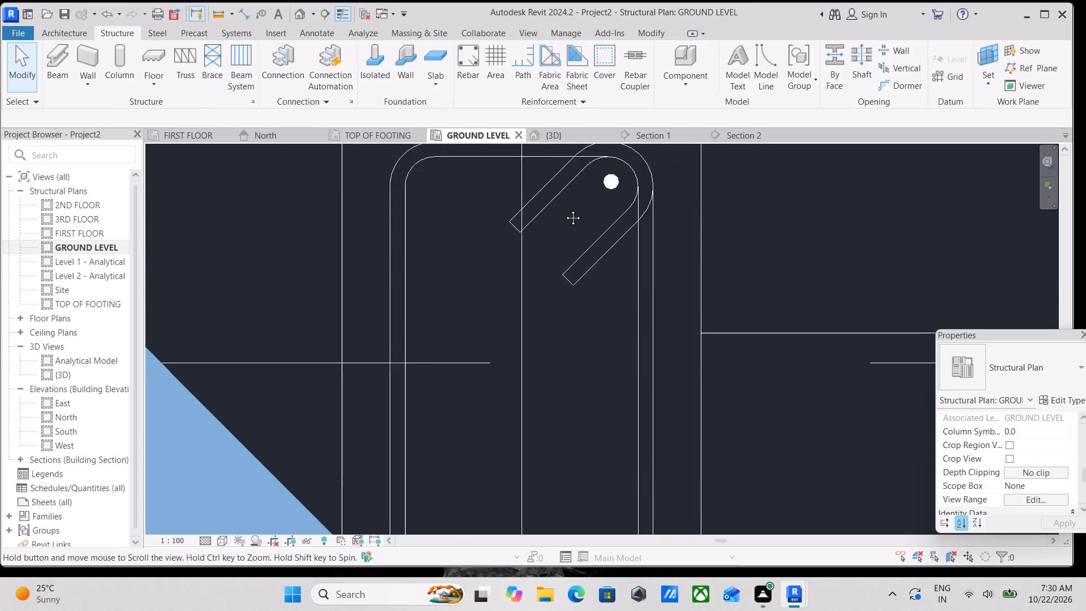
middle_click_drag(564, 209, 555, 212)
scroll(1053, 535, "down", 3)
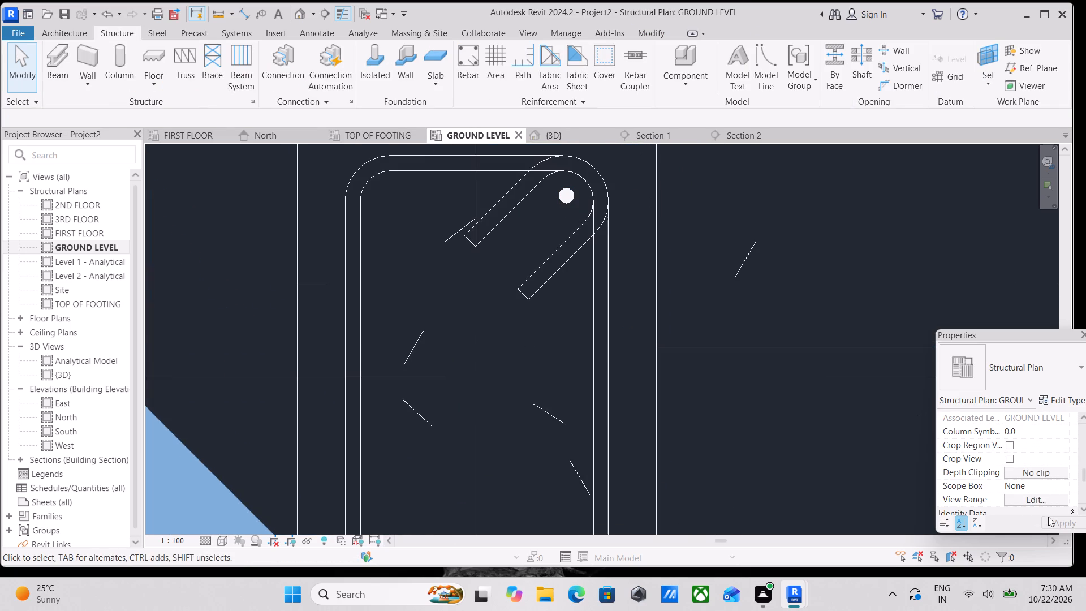
left_click(559, 196)
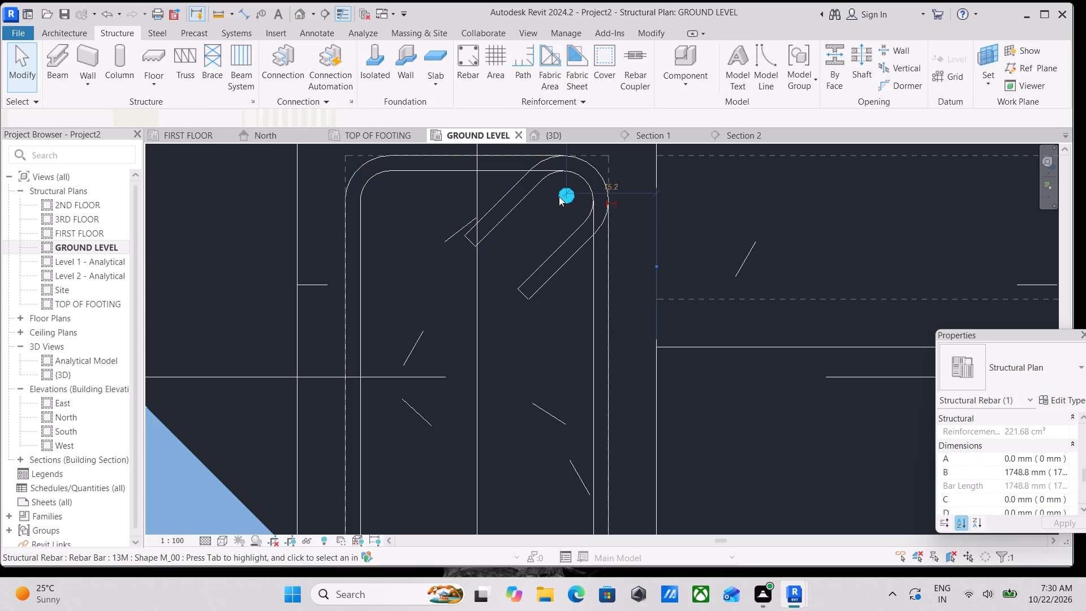
key("Escape")
double_click(570, 200)
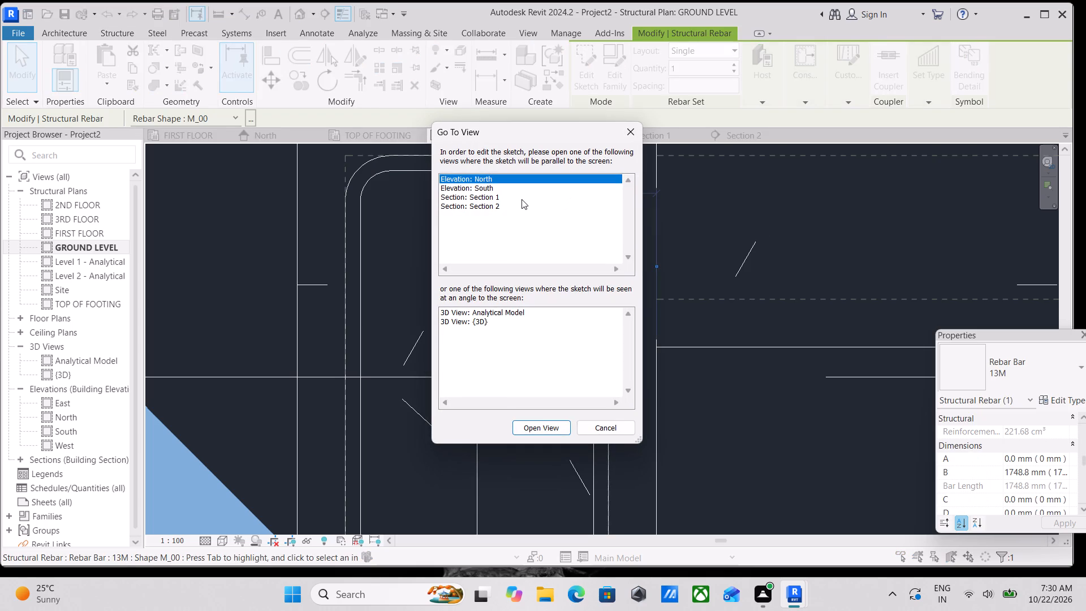
left_click(549, 428)
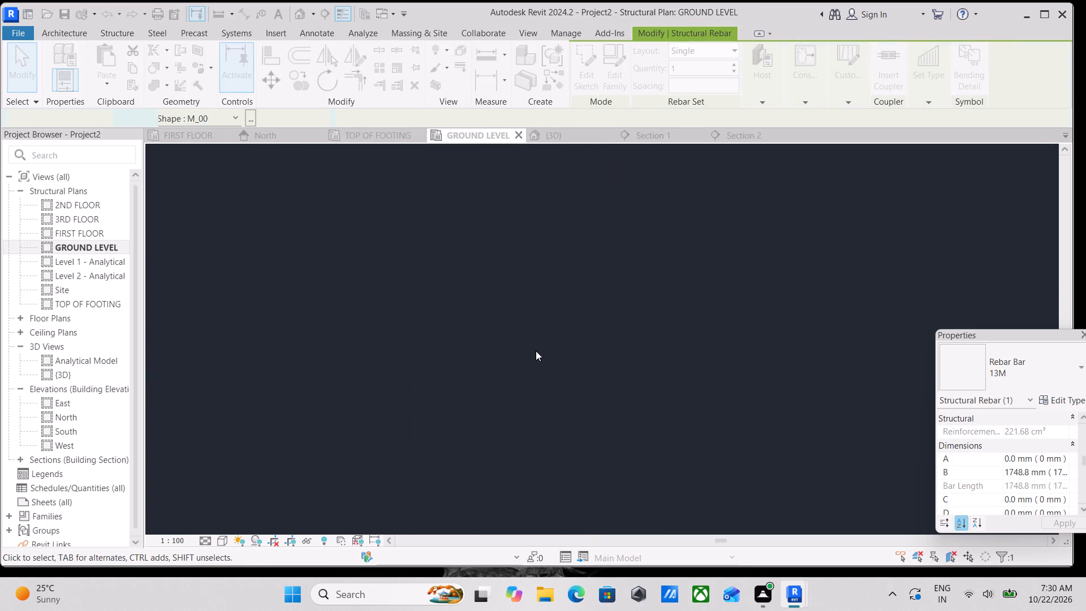
Sketch a horizontal line about 450 mm long inside the footing, from near its edge to directly beneath the vertical bar.
scroll(534, 347, "down", 2)
scroll(637, 410, "up", 3)
scroll(715, 376, "up", 10)
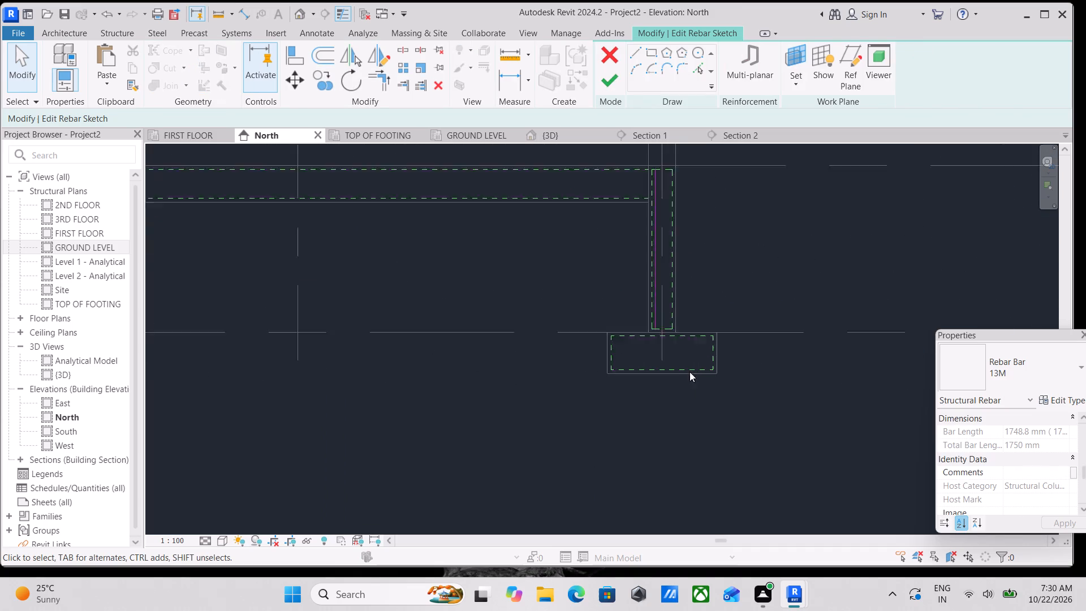
scroll(689, 372, "up", 2)
left_click(633, 50)
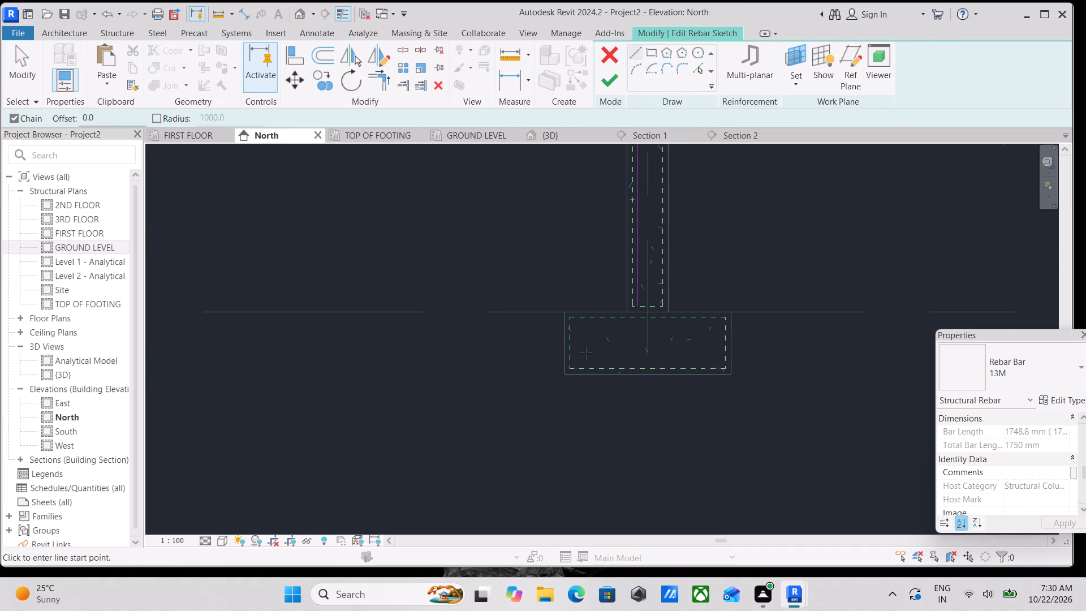
scroll(570, 353, "up", 3)
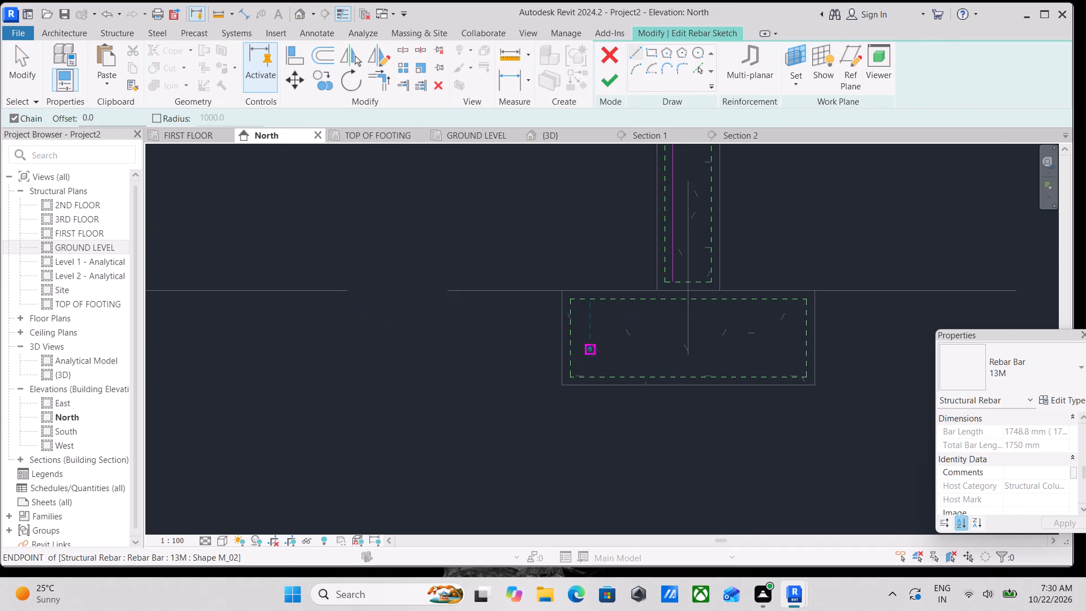
left_click(580, 348)
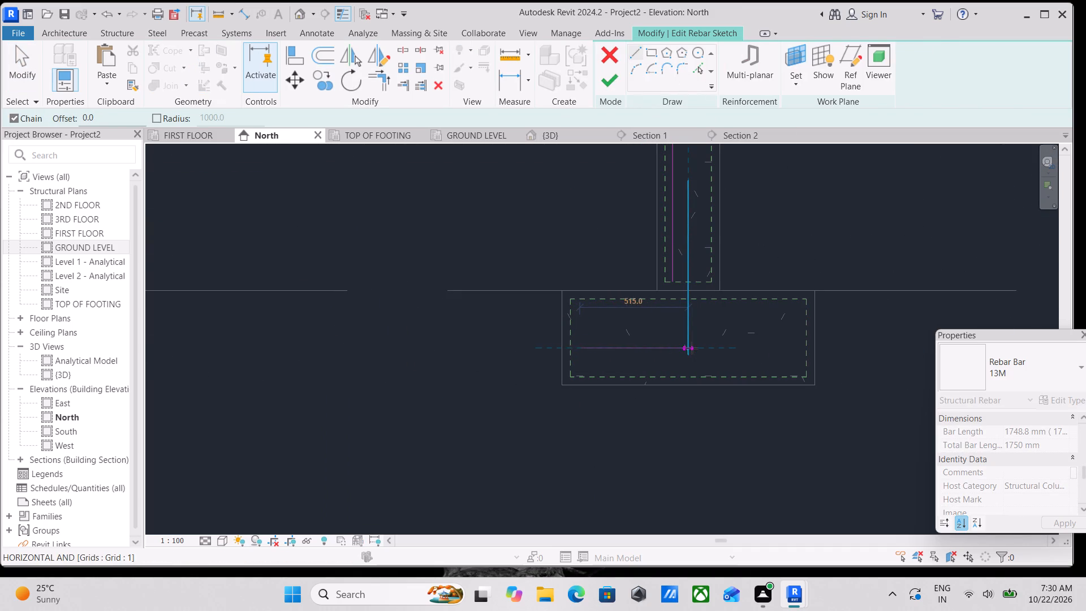
scroll(670, 343, "up", 2)
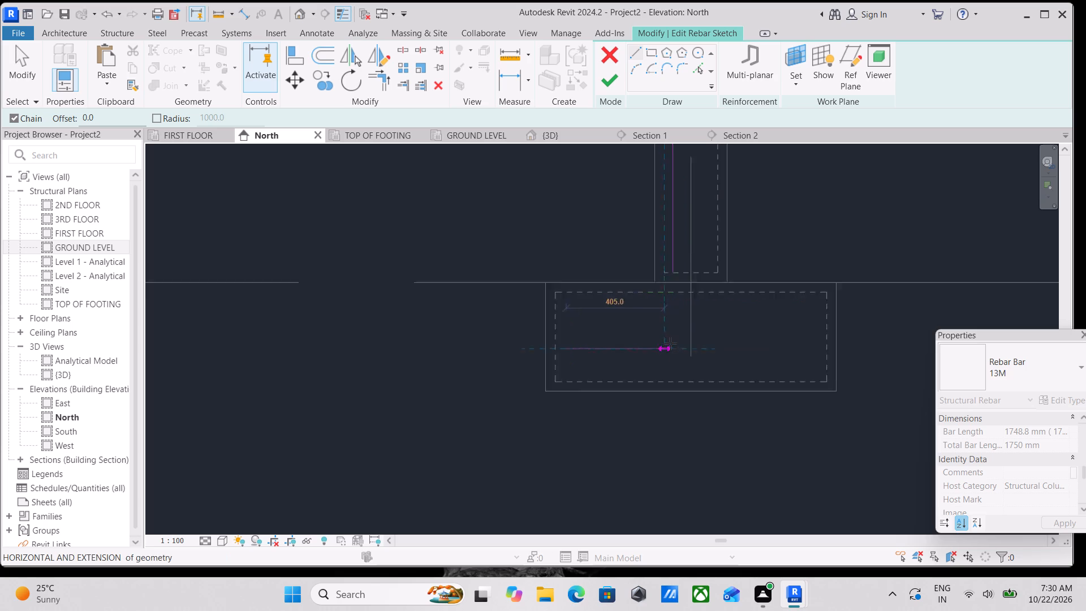
scroll(670, 343, "up", 1)
left_click(671, 343)
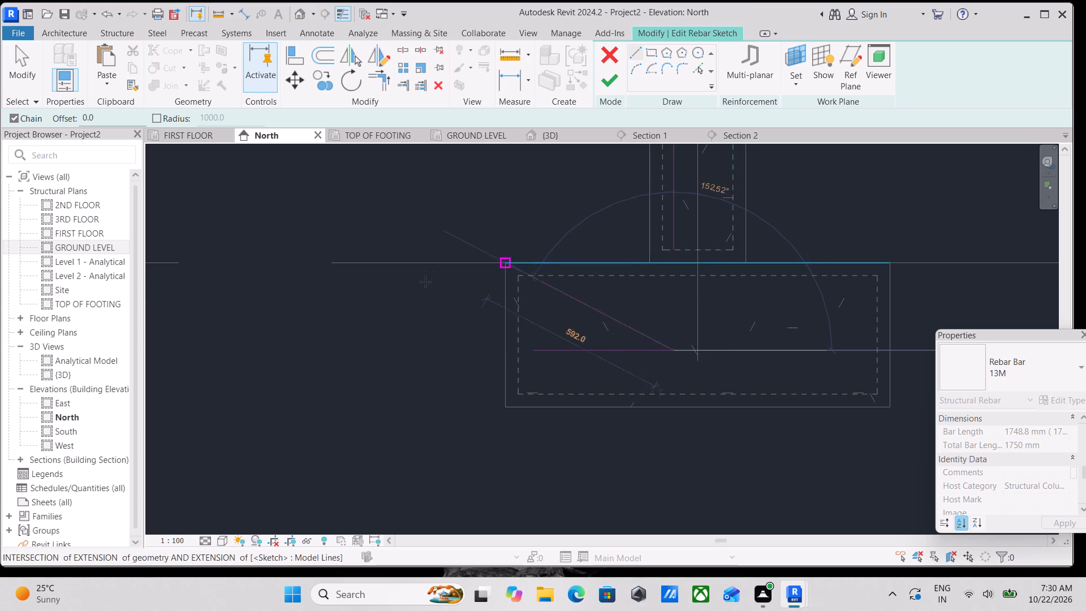
key("Escape")
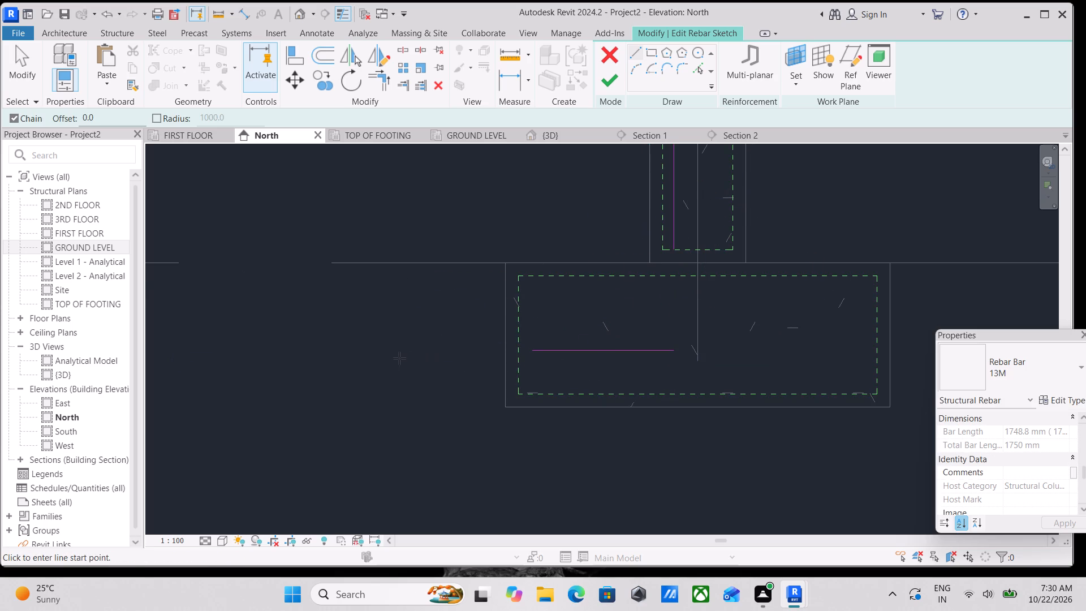
Trim/extend the horizontal line and the vertical bar line into an L-shaped corner in the footing, and finish the rebar sketch.
type("TR")
left_click(619, 350)
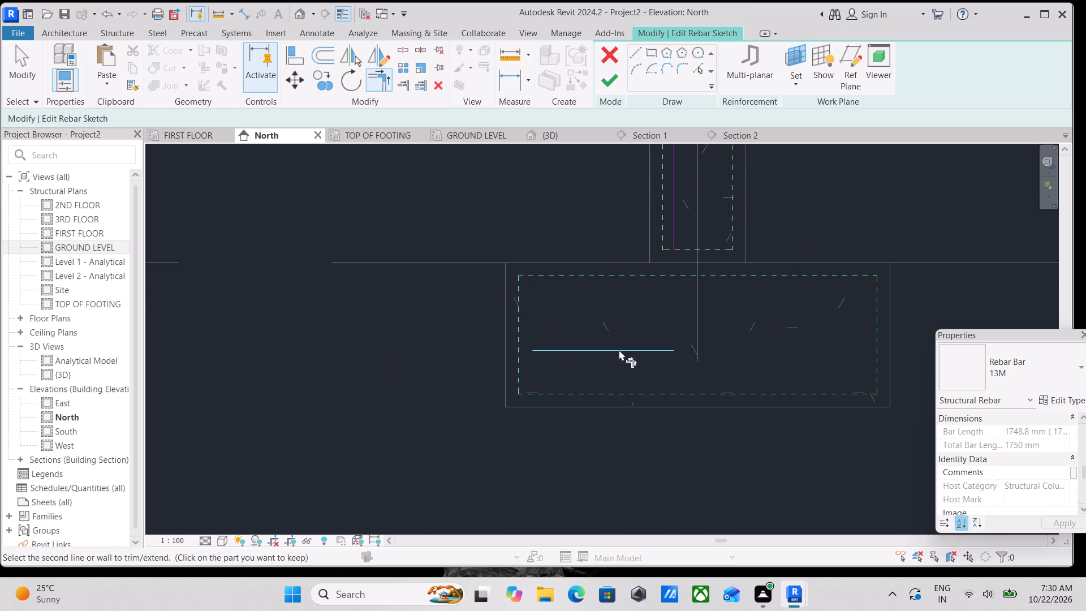
left_click(679, 232)
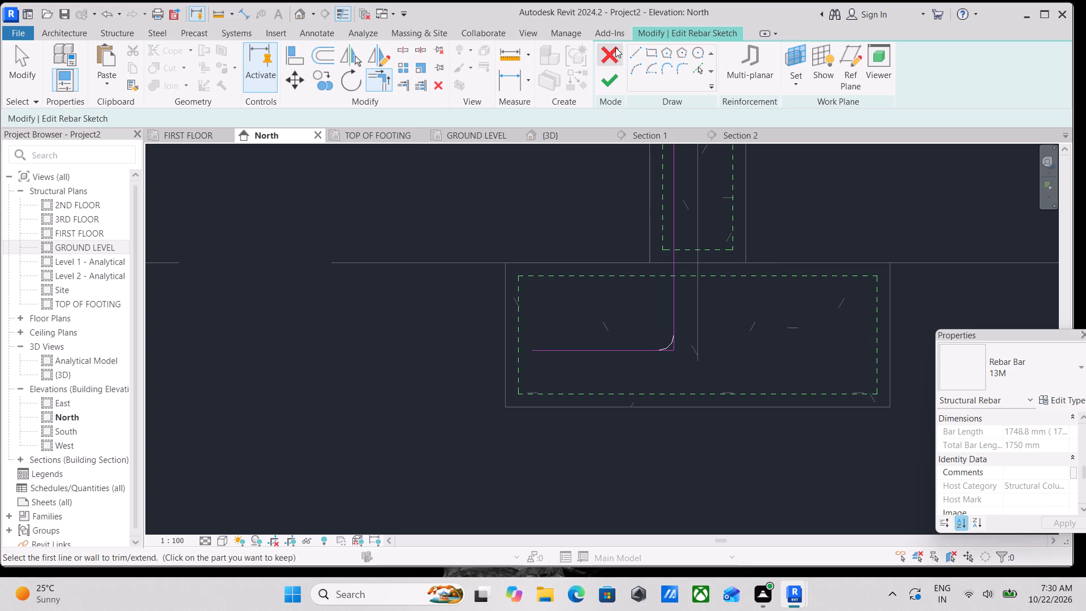
left_click(615, 79)
scroll(668, 289, "down", 3)
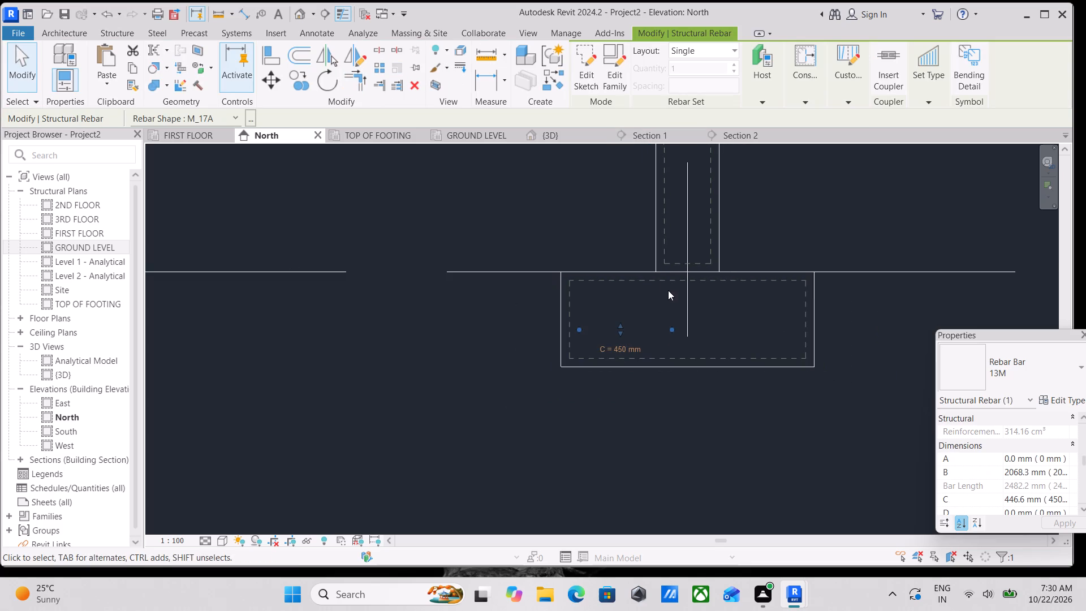
scroll(680, 228, "down", 2)
key("Escape")
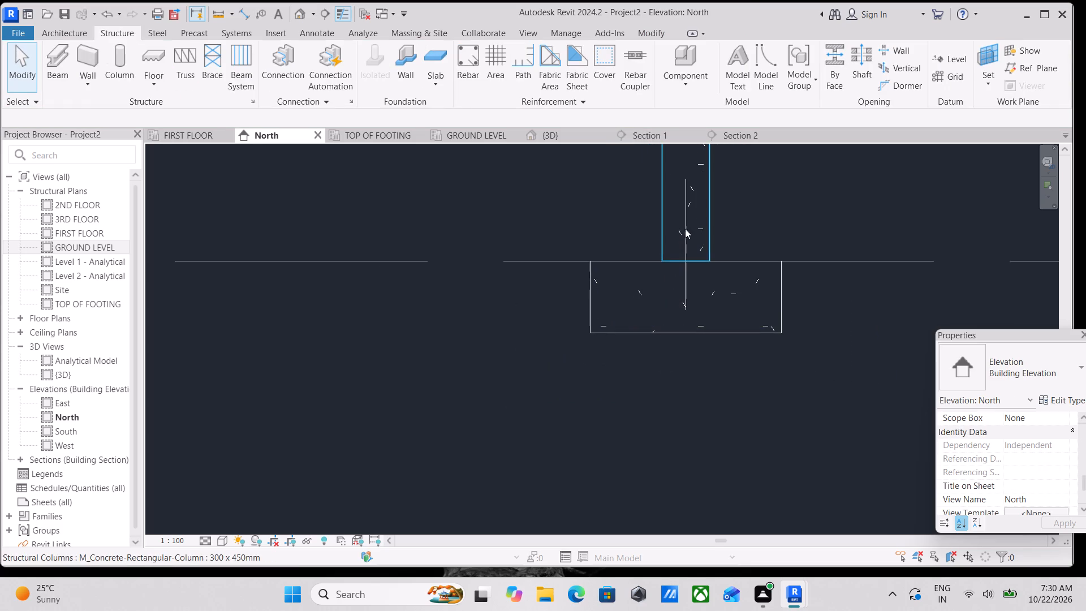
scroll(692, 197, "down", 1)
middle_click_drag(690, 213, 685, 244)
From Section 2, open the column's M_T1 tie sketch in the GROUND LEVEL structural plan and finish it unmodified.
left_click(752, 136)
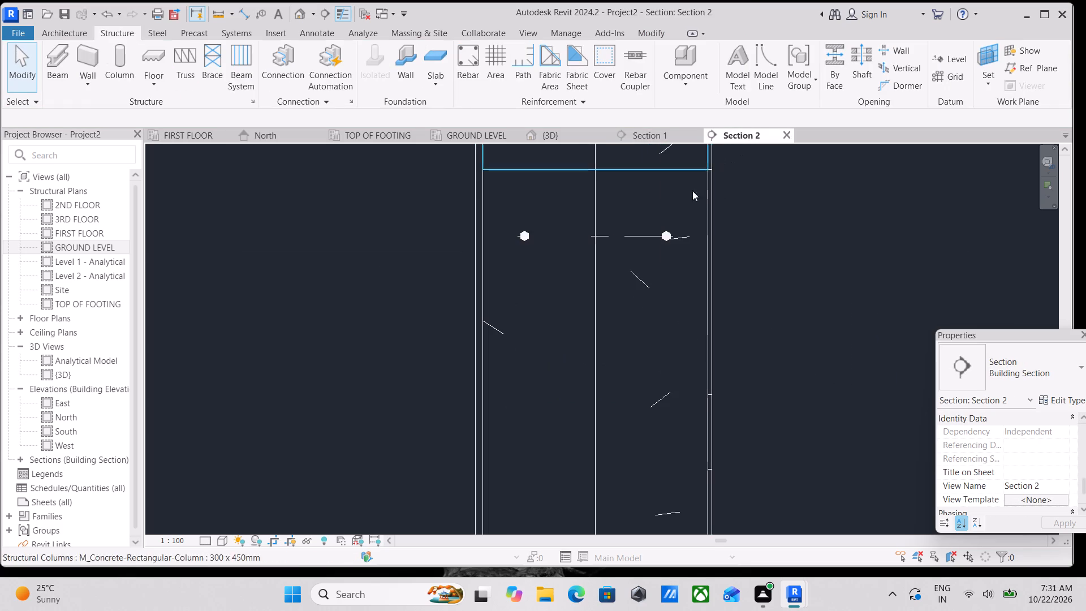
scroll(670, 242, "down", 3)
double_click(656, 242)
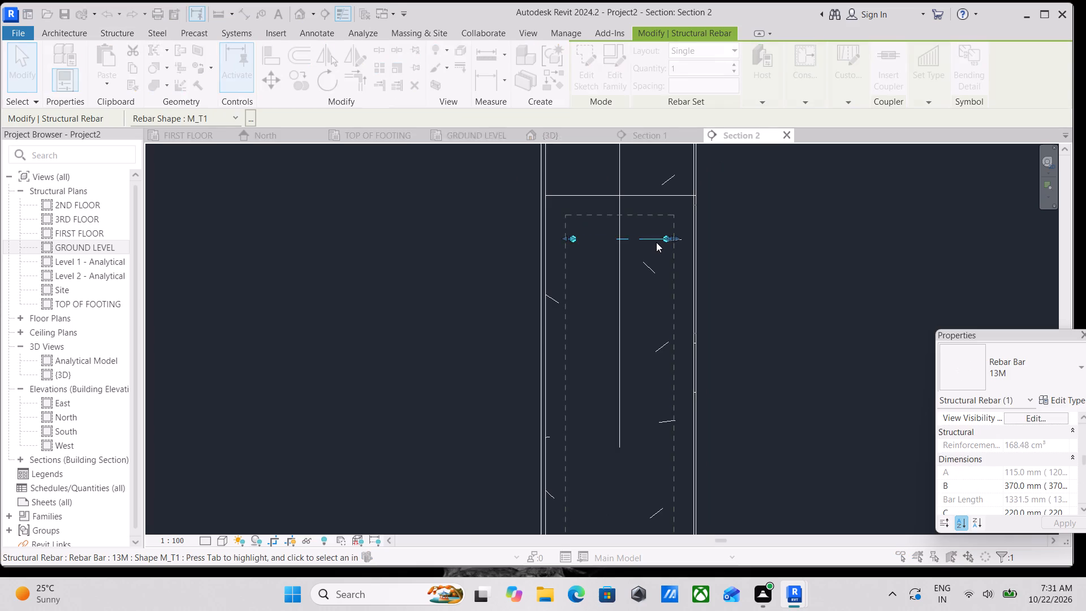
left_click(533, 255)
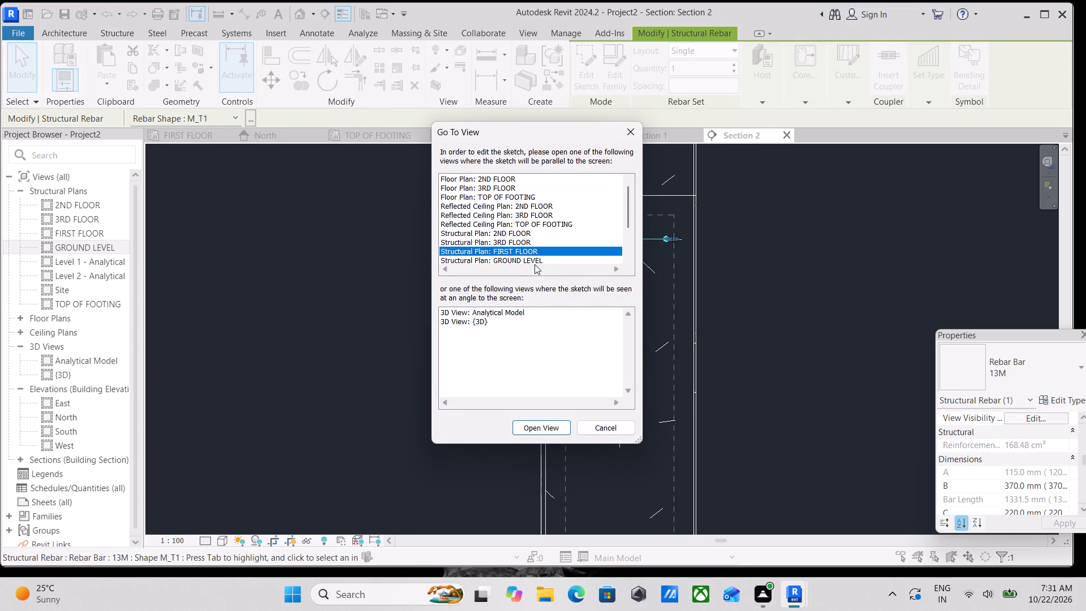
left_click(532, 262)
left_click(544, 425)
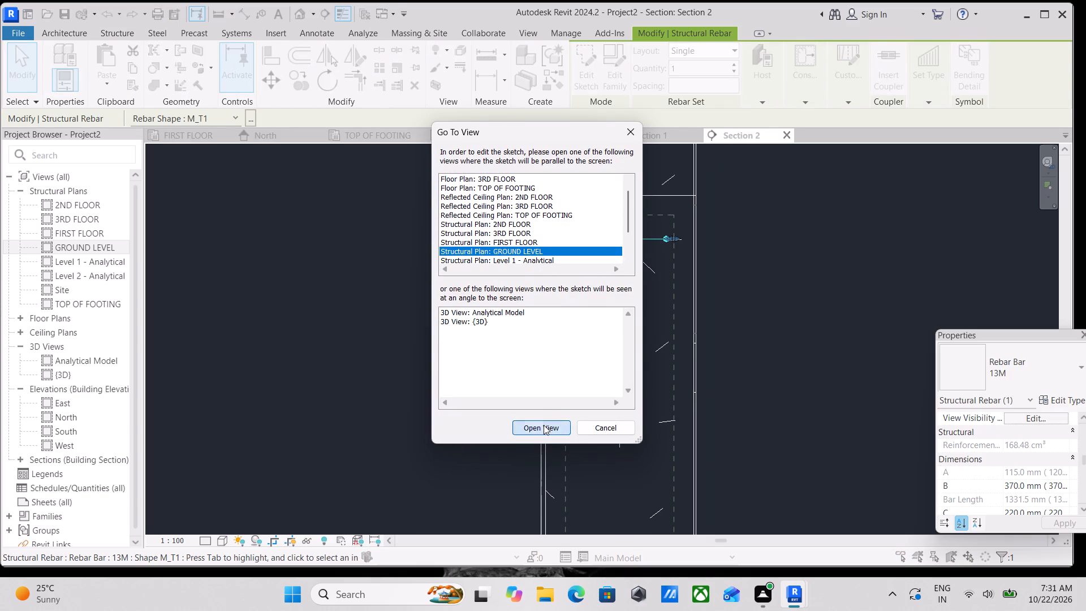
scroll(563, 317, "down", 5)
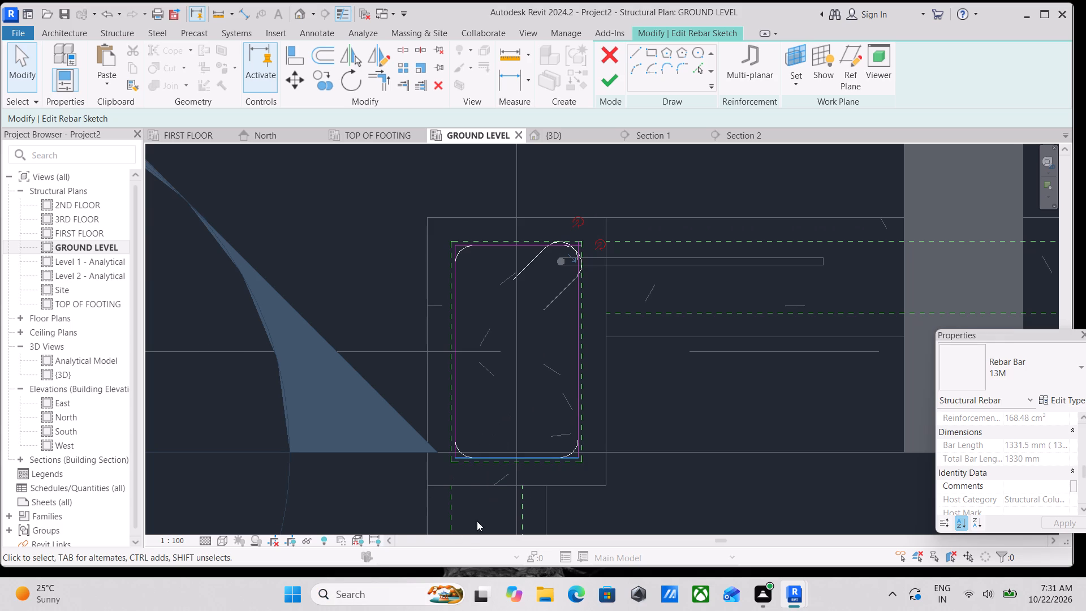
left_click(611, 73)
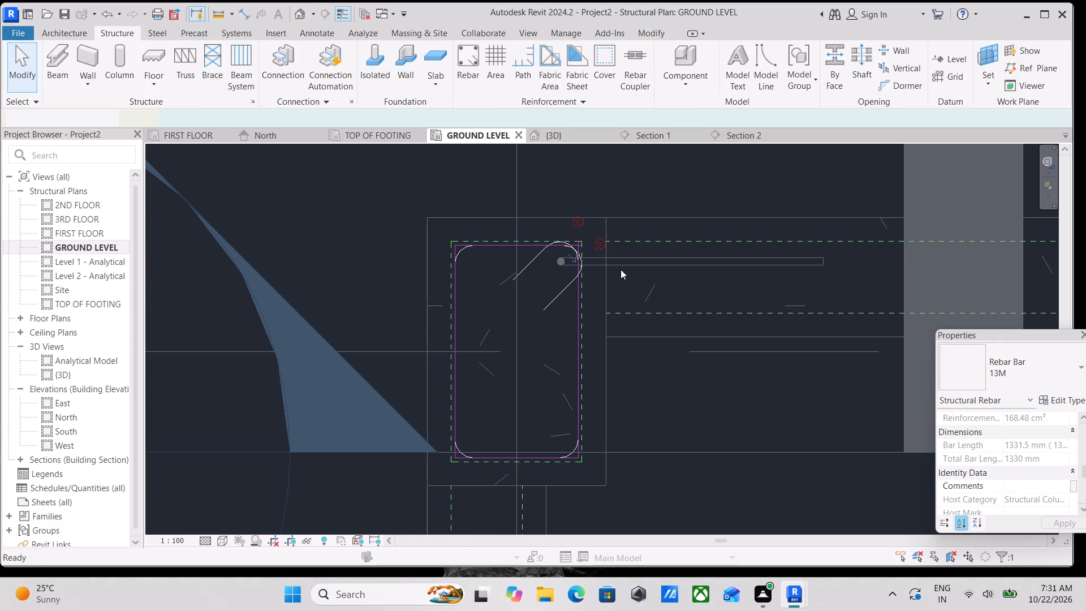
Rotate a copy of the L-shaped M_17A bar about 35° counterclockwise around its vertical leg in the tie's hooked corner.
scroll(617, 305, "up", 3)
scroll(665, 248, "down", 3)
middle_click_drag(665, 248, 667, 266)
scroll(667, 266, "up", 1)
scroll(667, 266, "down", 5)
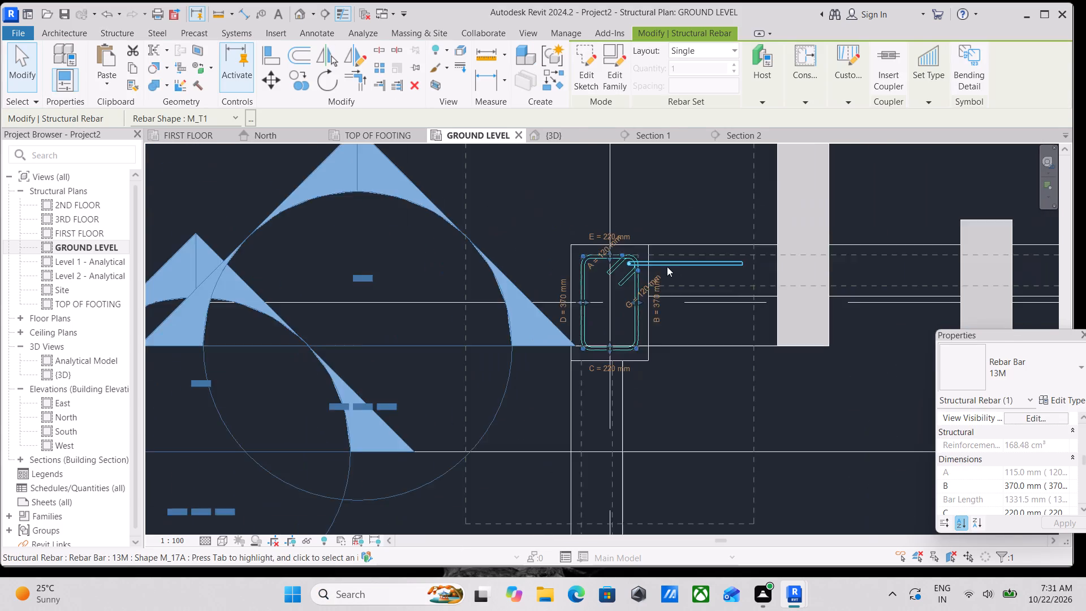
scroll(667, 266, "down", 5)
middle_click_drag(667, 266, 613, 326)
scroll(613, 326, "up", 1)
left_click(624, 320)
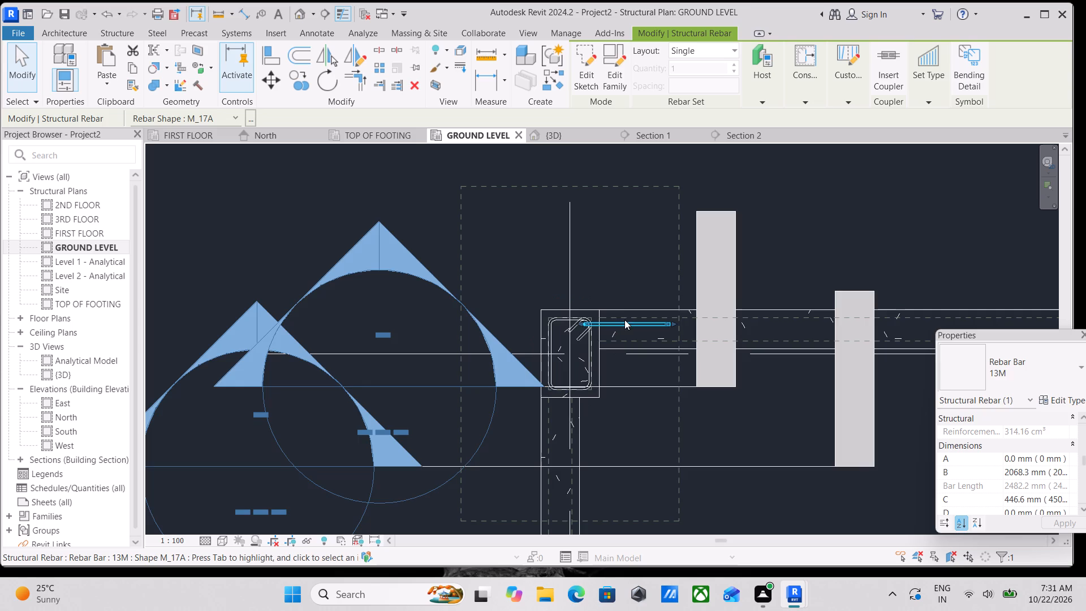
scroll(635, 324, "down", 3)
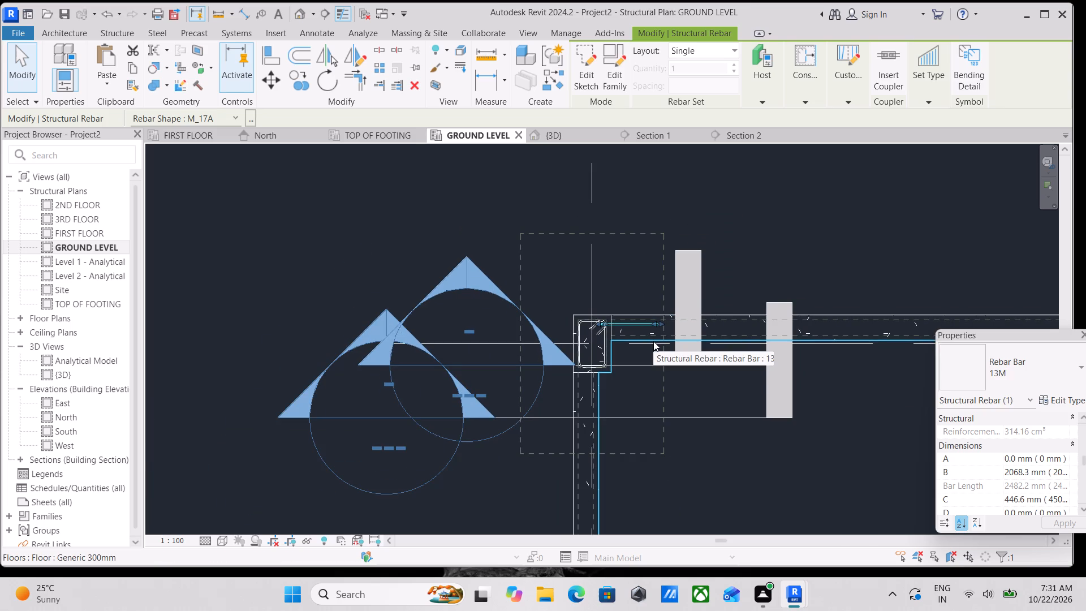
scroll(653, 341, "up", 2)
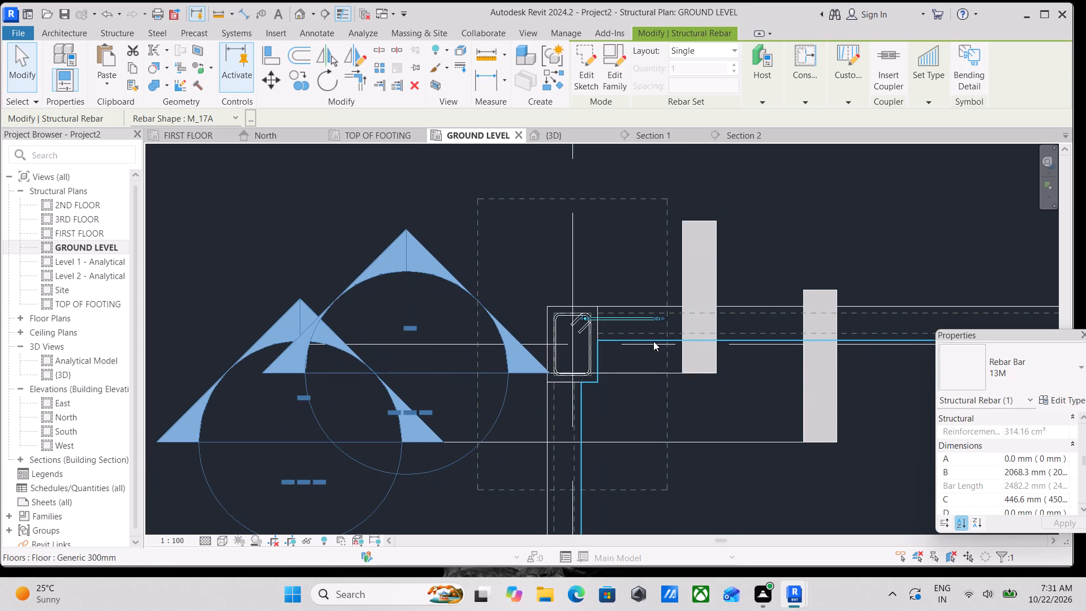
scroll(641, 330, "up", 3)
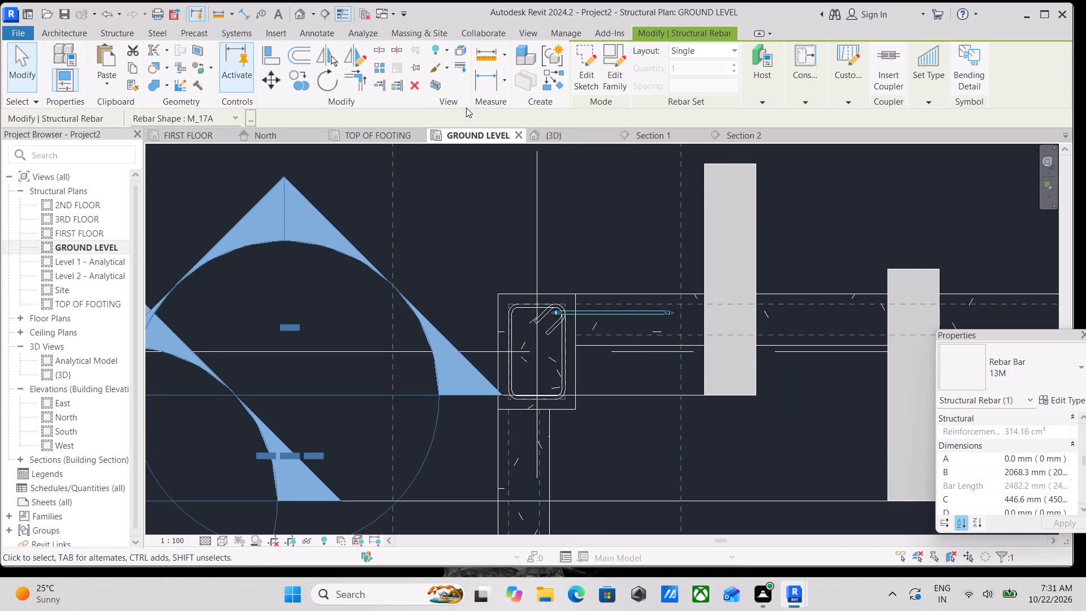
left_click(335, 79)
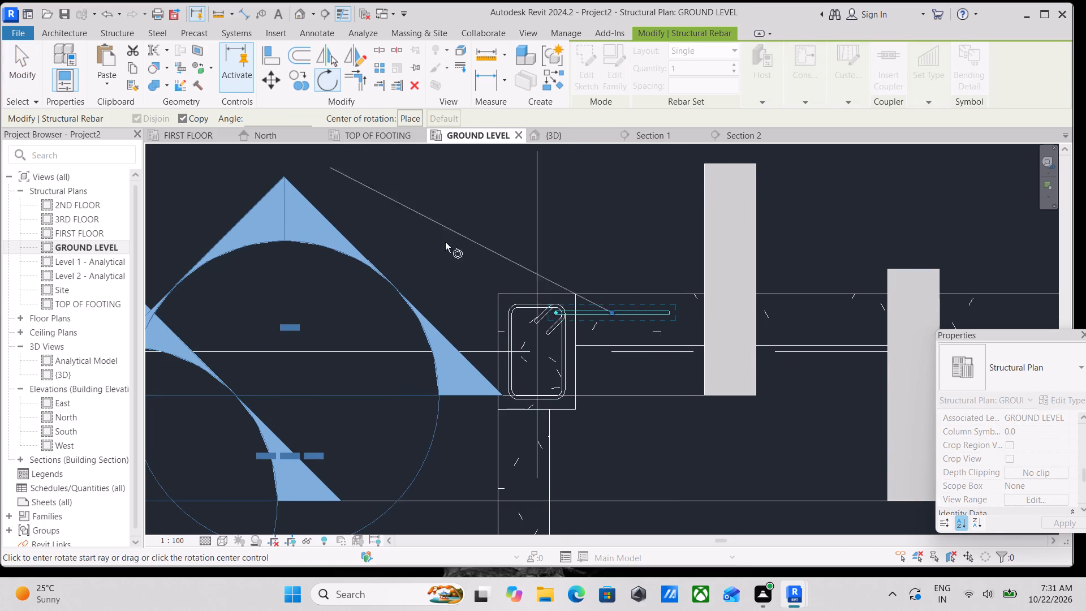
scroll(547, 343, "up", 2)
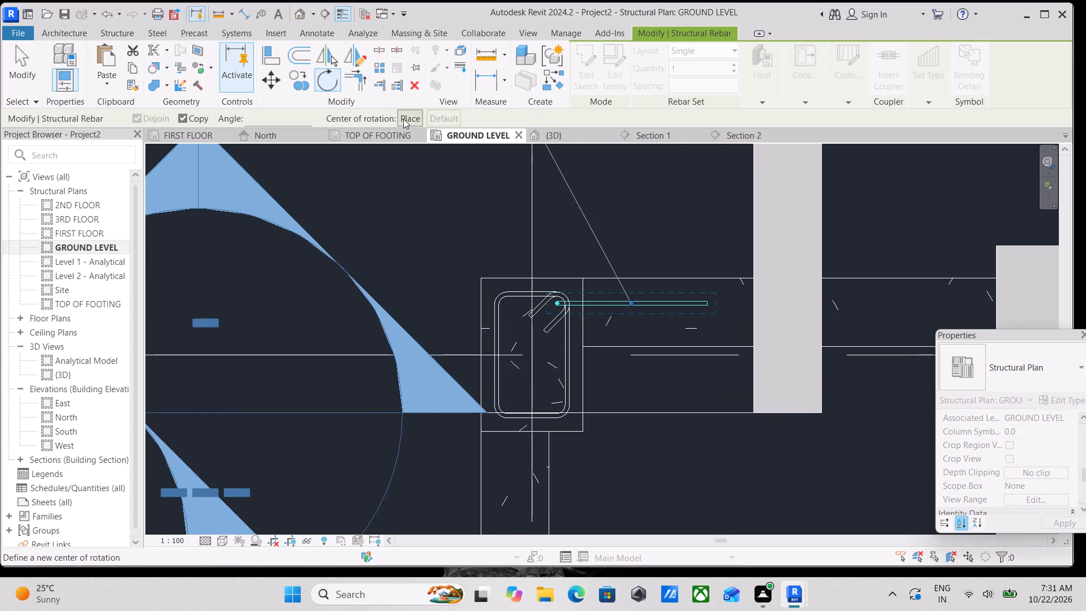
left_click(403, 119)
scroll(607, 334, "up", 11)
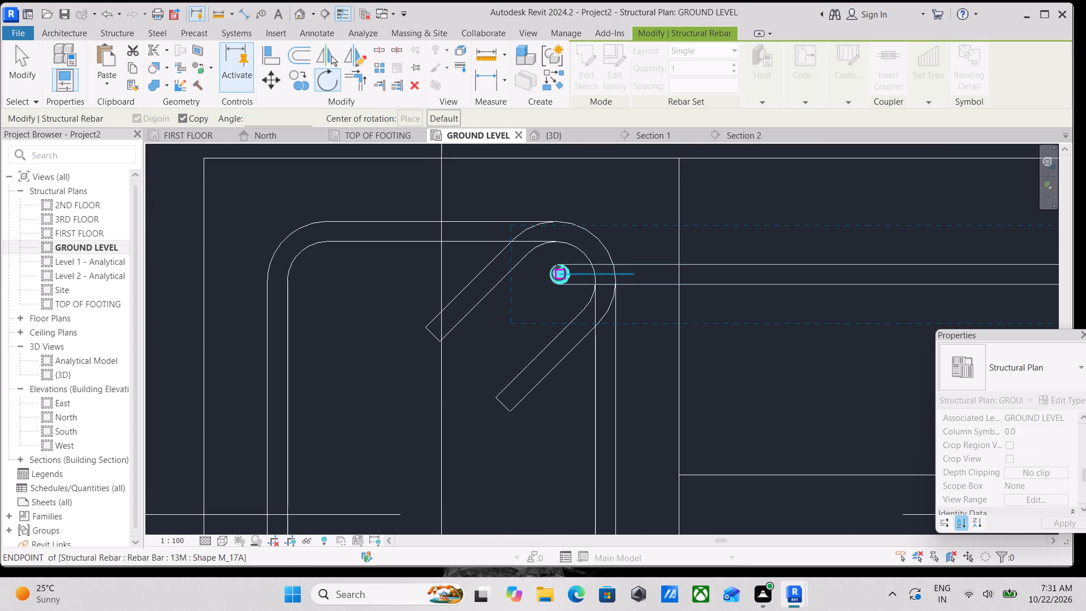
left_click(558, 273)
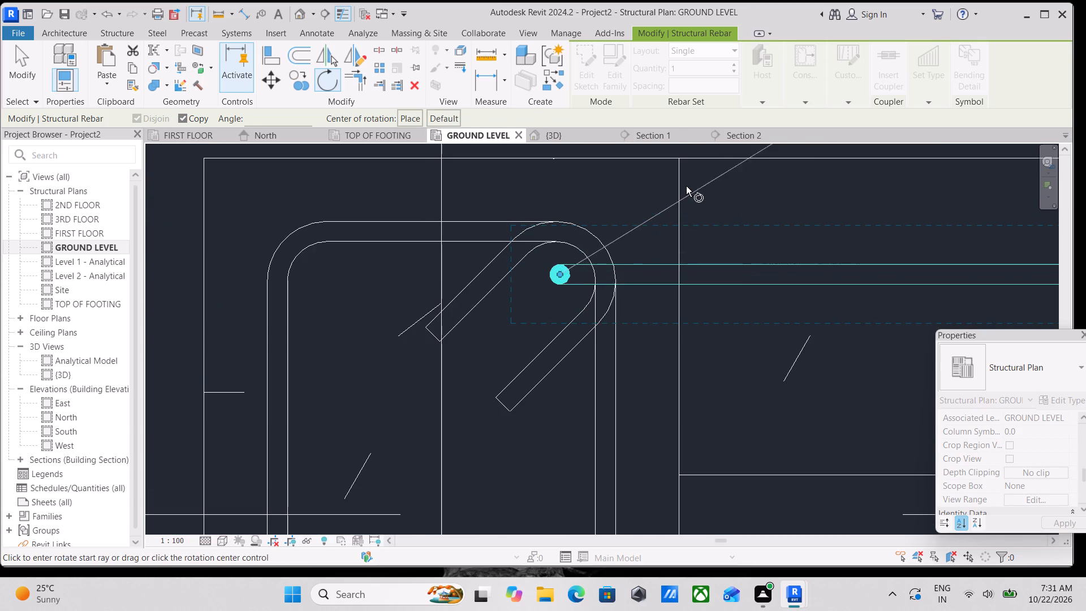
scroll(686, 186, "down", 2)
middle_click_drag(684, 191, 671, 308)
scroll(690, 289, "down", 2)
middle_click_drag(669, 286, 630, 291)
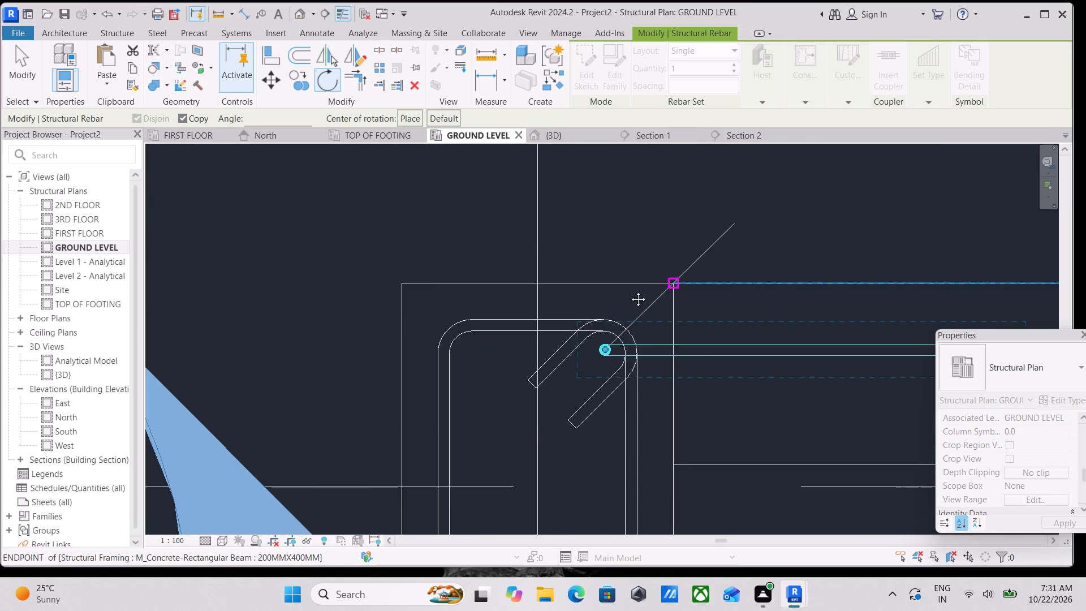
middle_click_drag(630, 291, 567, 296)
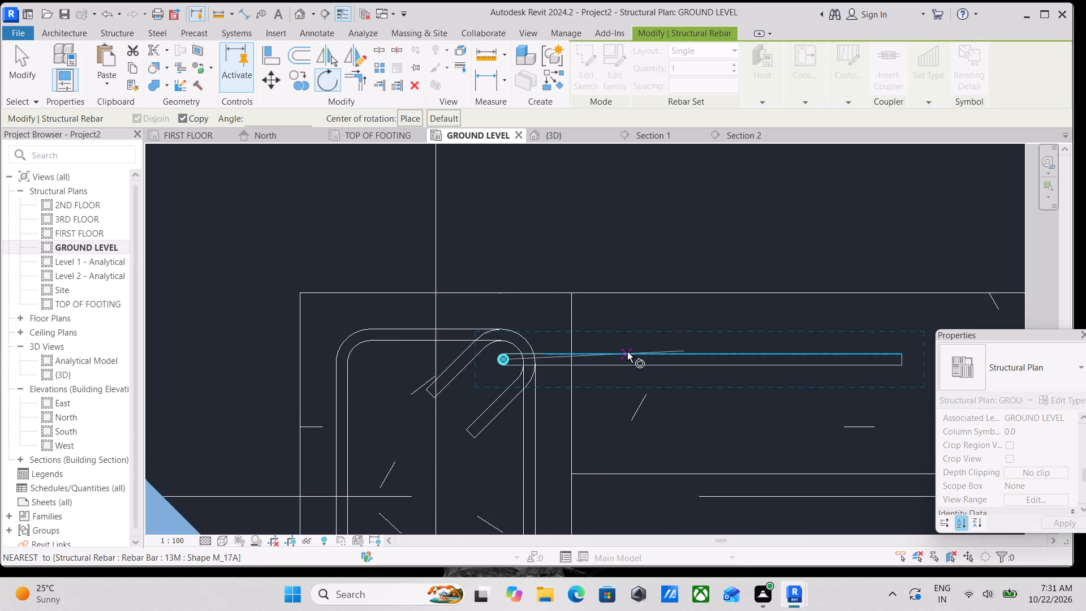
left_click(592, 362)
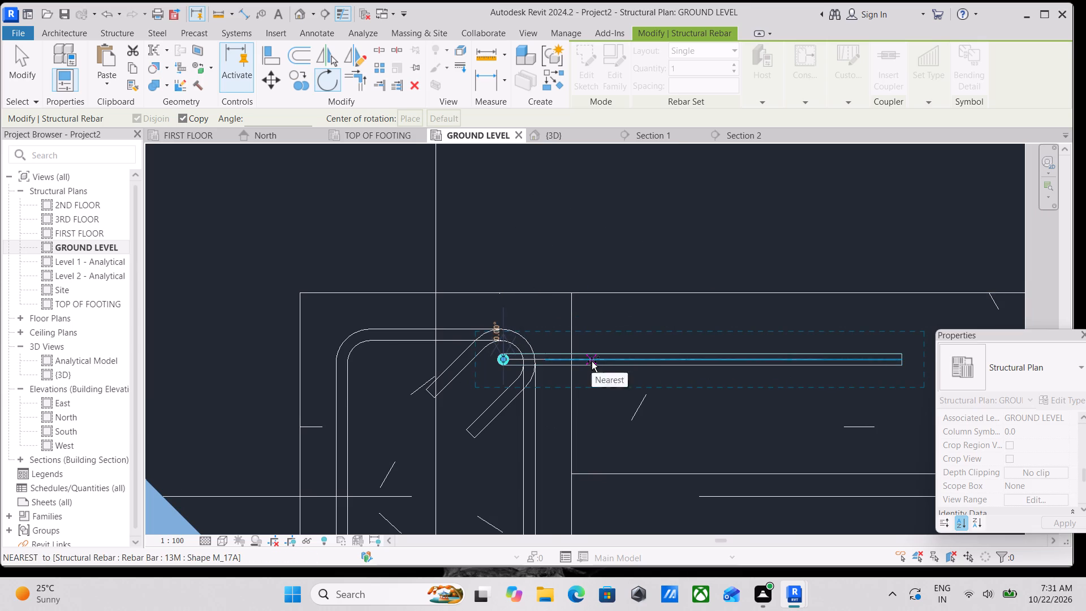
left_click(580, 302)
scroll(580, 302, "down", 9)
middle_click_drag(585, 302, 576, 311)
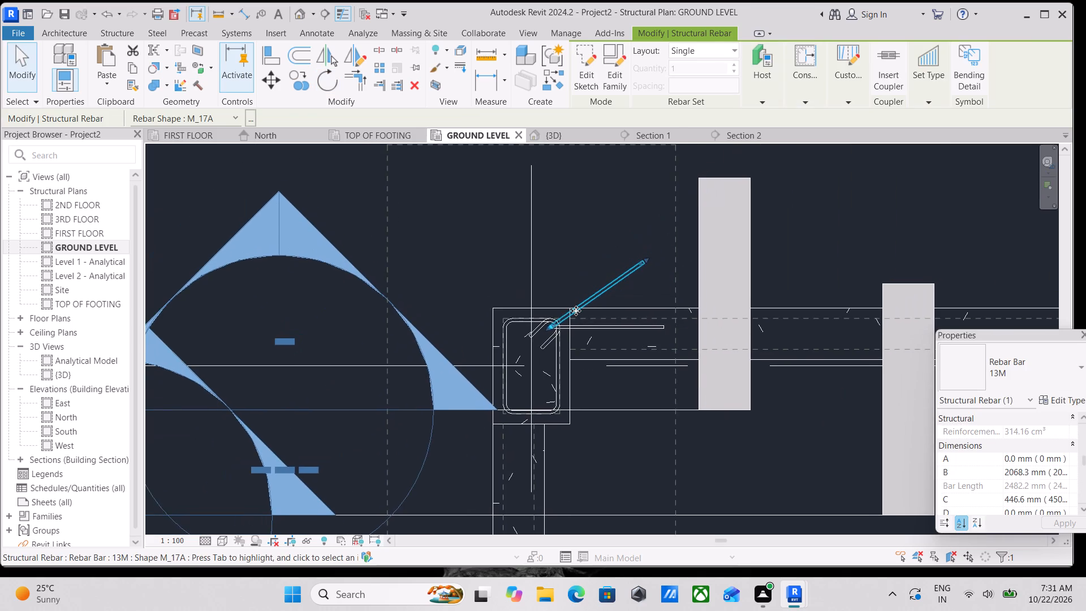
Examine the rotated bar copy in the GROUND LEVEL plan and check the plan's view range settings without changing them.
scroll(576, 311, "down", 3)
key("Escape")
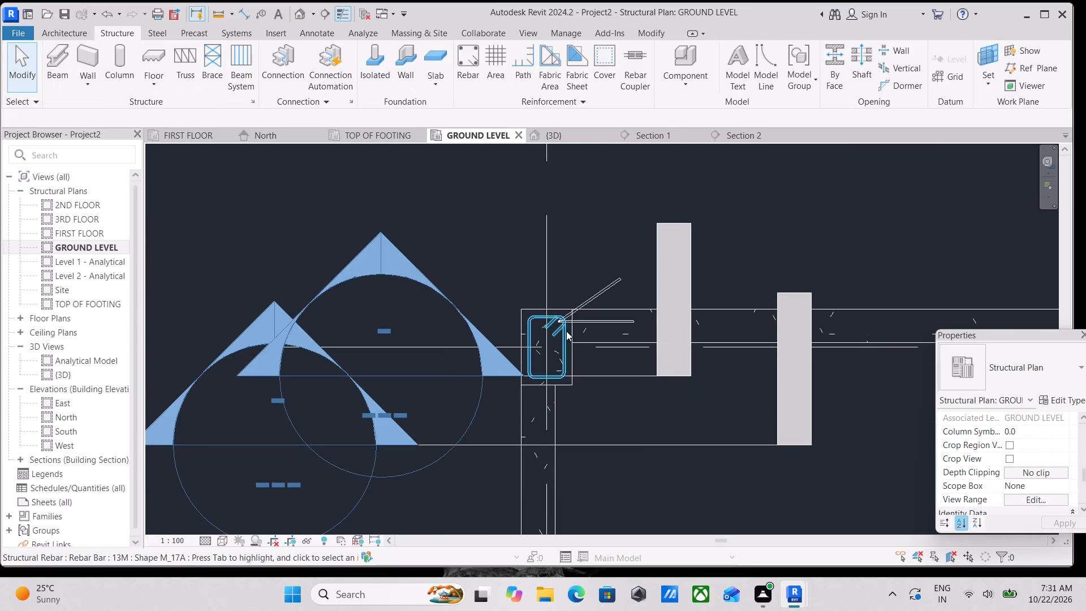
key("Escape")
scroll(566, 331, "up", 6)
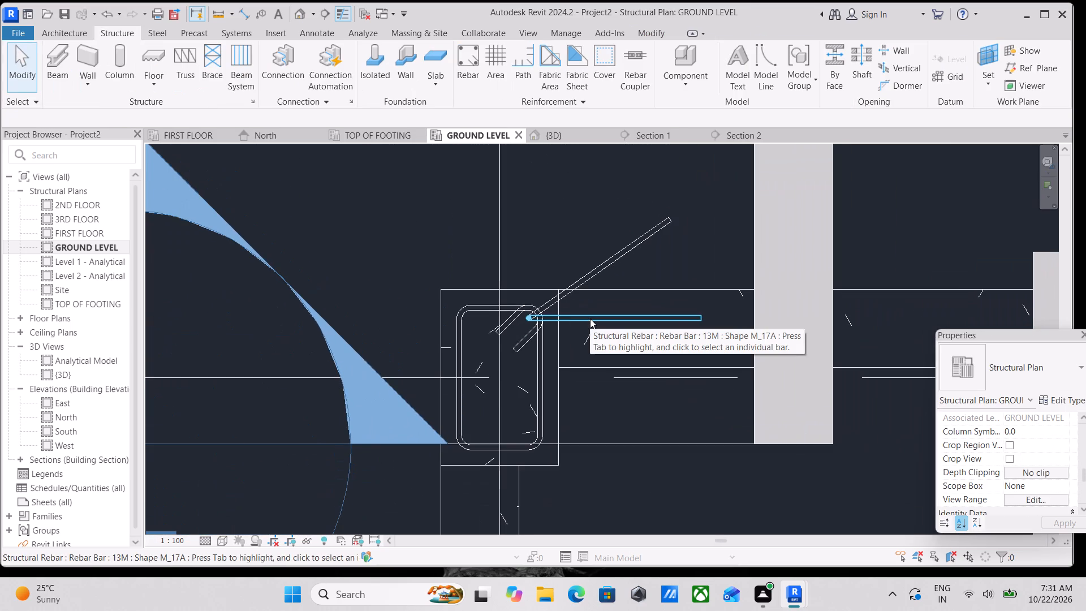
left_click(594, 273)
scroll(992, 394, "down", 3)
scroll(1031, 463, "up", 1)
scroll(1031, 463, "down", 1)
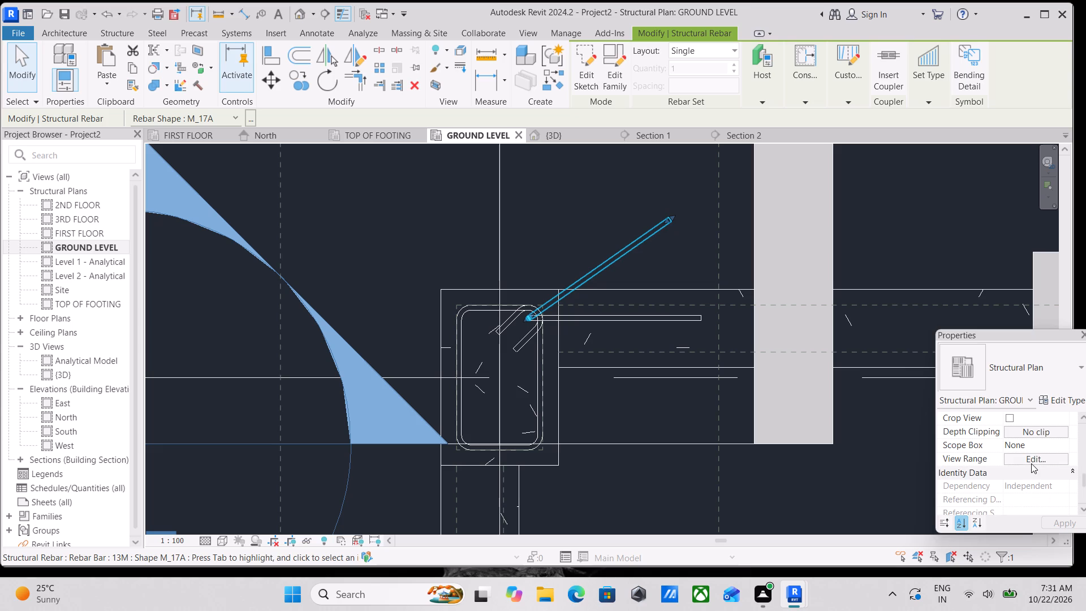
left_click(1031, 461)
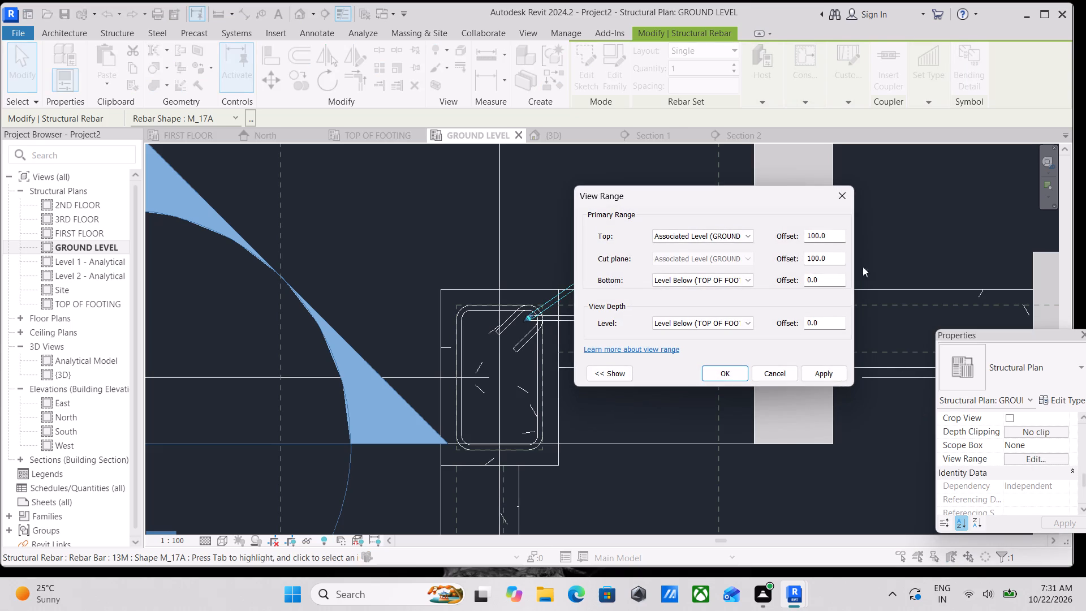
left_click(840, 200)
key("Escape")
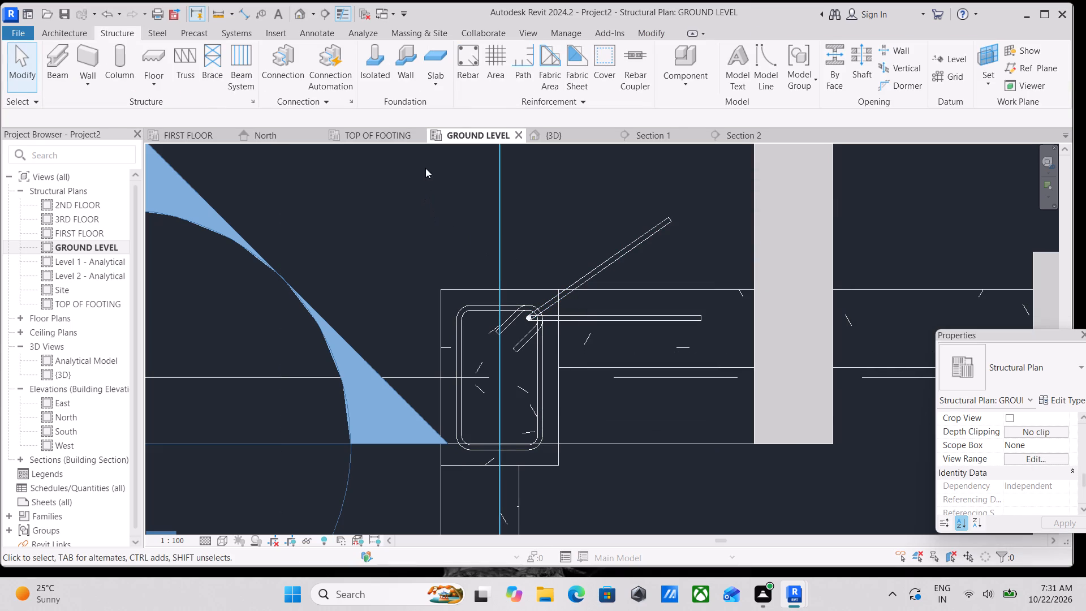
Inspect the column and footing reinforcement at grids 1 and A in the 3D view from several angles.
left_click(551, 129)
scroll(571, 257, "down", 3)
scroll(542, 316, "down", 2)
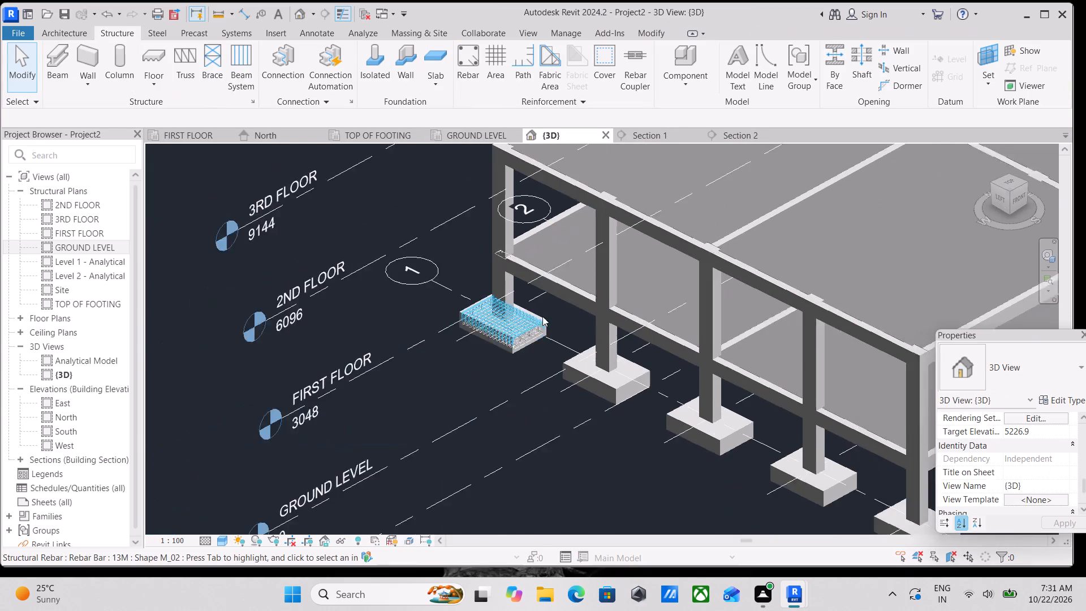
middle_click_drag(492, 300, 600, 281, "shift")
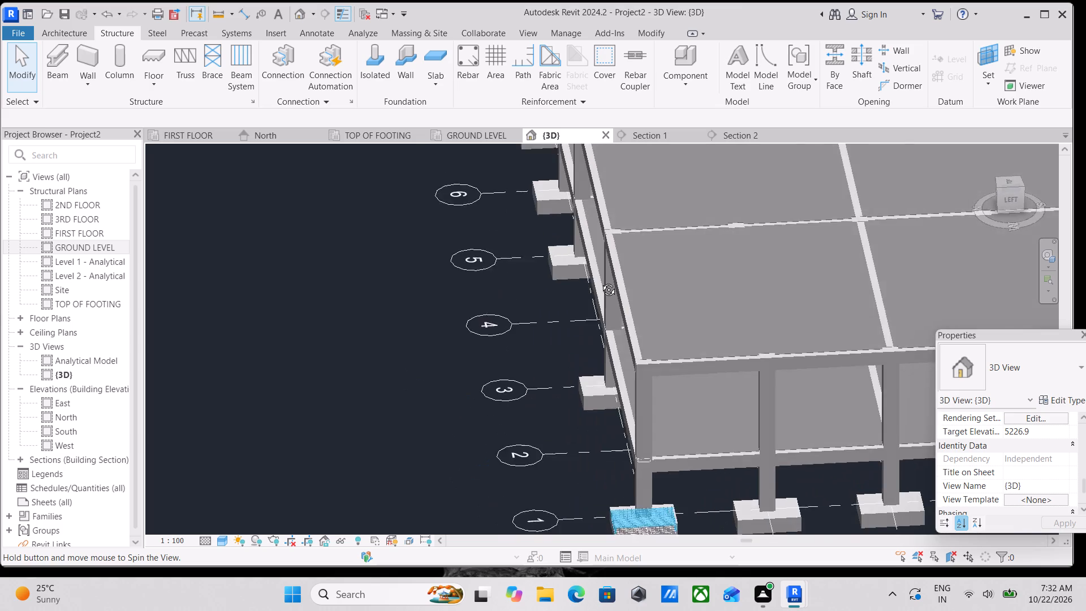
middle_click_drag(600, 281, 614, 248, "shift")
middle_click_drag(667, 296, 624, 181)
scroll(682, 277, "up", 5)
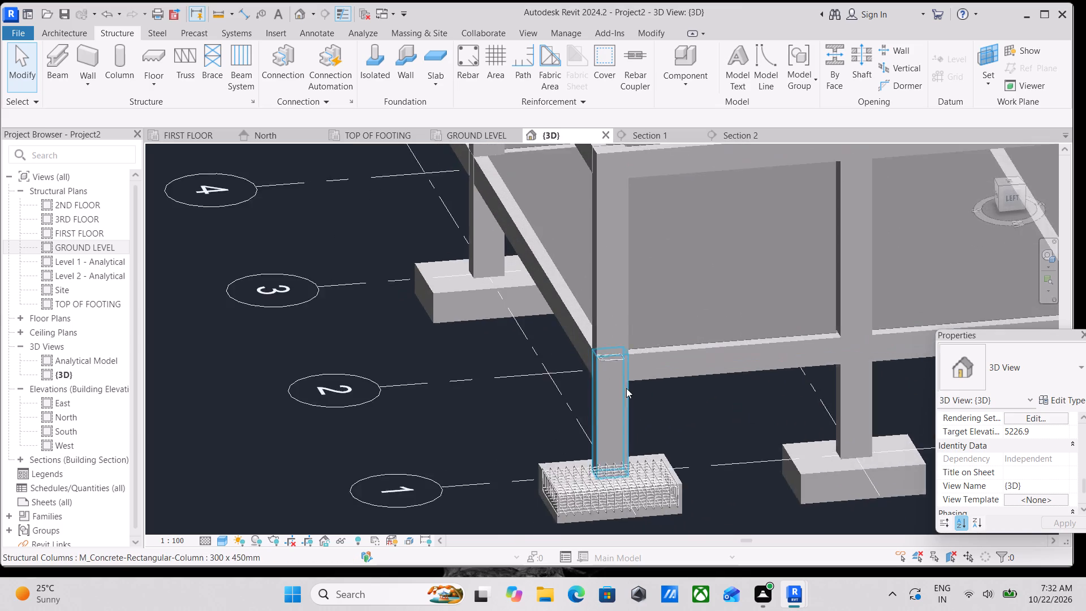
scroll(626, 388, "up", 3)
middle_click_drag(626, 388, 551, 391)
scroll(410, 287, "down", 2)
middle_click_drag(410, 287, 458, 297)
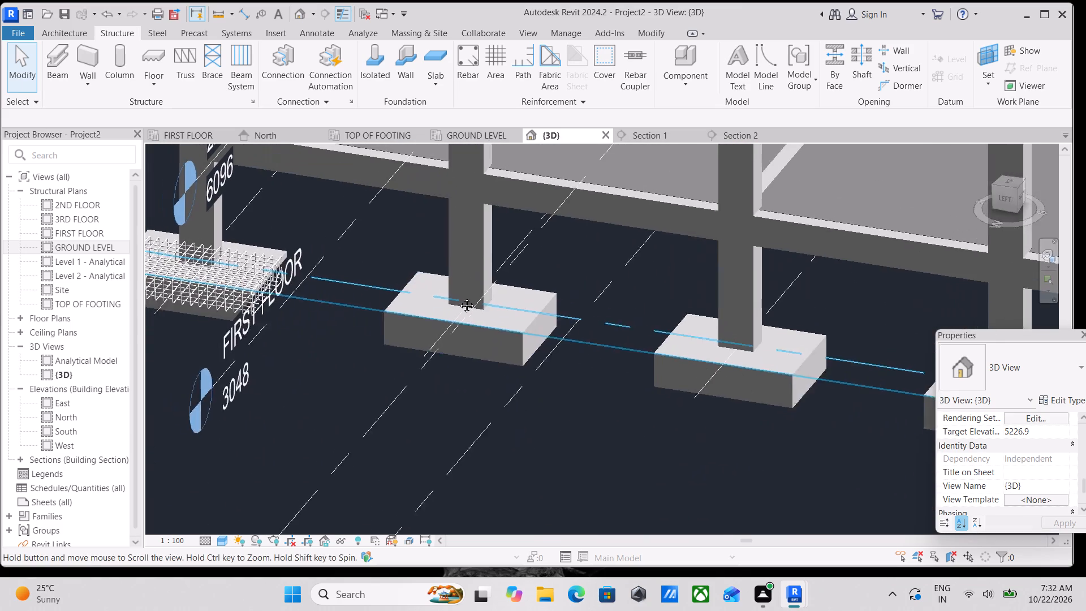
middle_click_drag(458, 297, 523, 316)
scroll(238, 246, "up", 2)
middle_click_drag(320, 248, 386, 280)
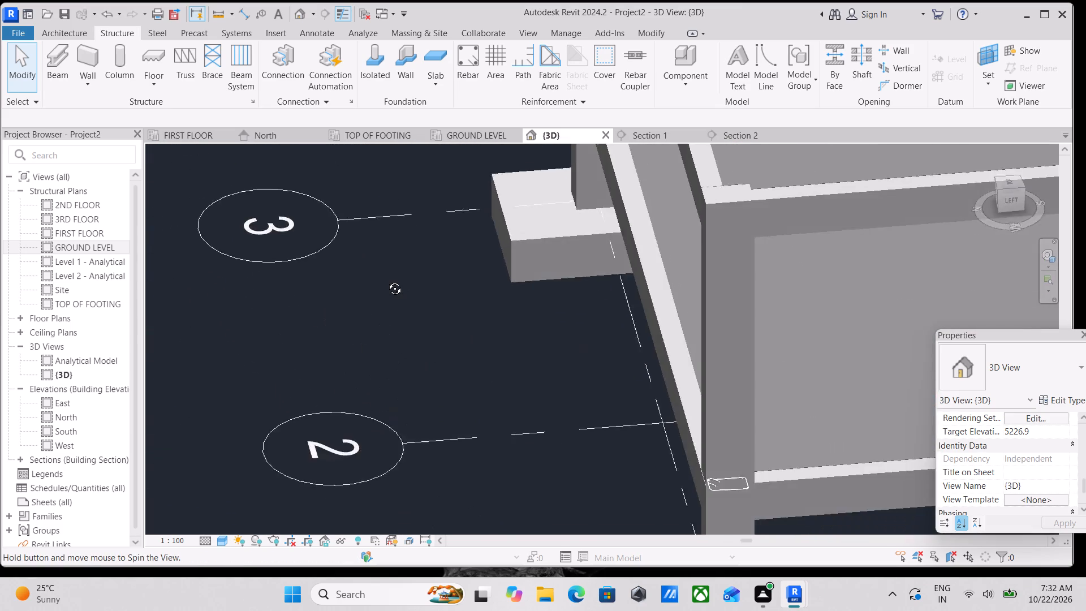
middle_click_drag(386, 280, 369, 276)
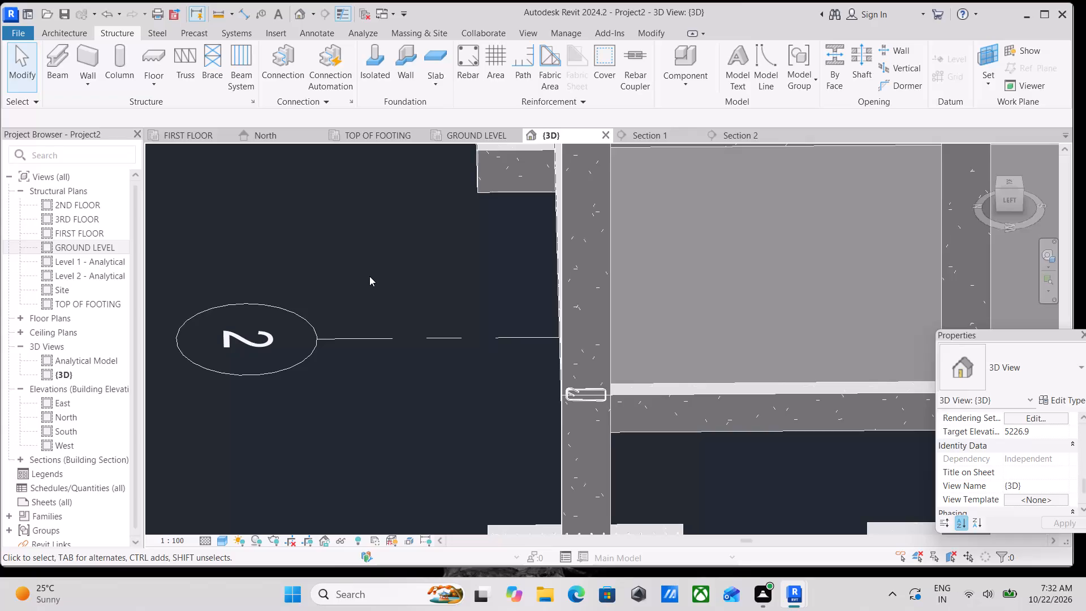
Set the detail level of the Section 2 view to Fine.
left_click(652, 135)
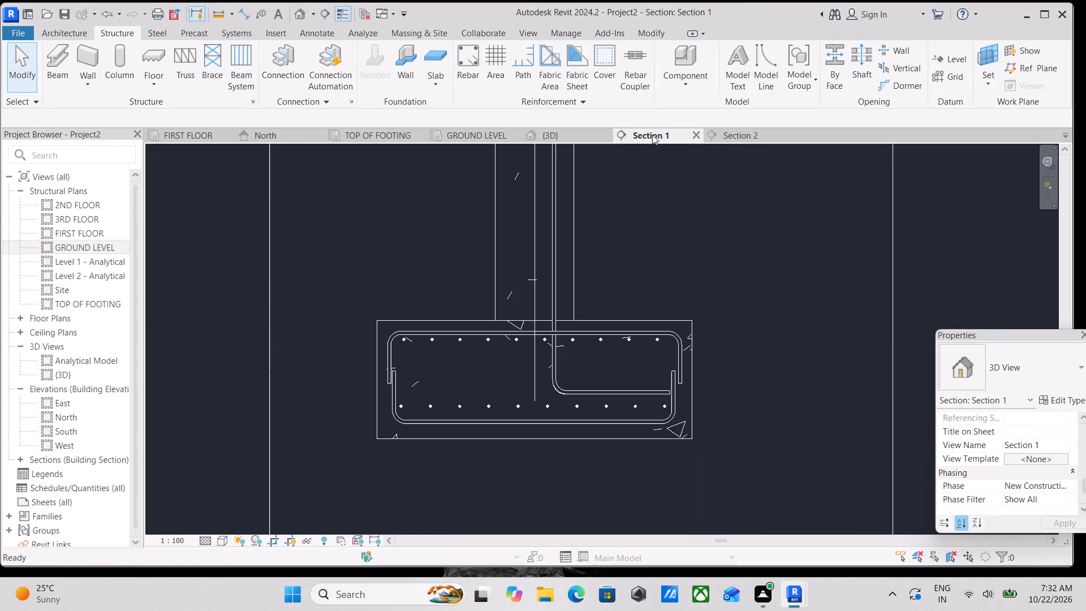
left_click(721, 136)
scroll(675, 238, "down", 3)
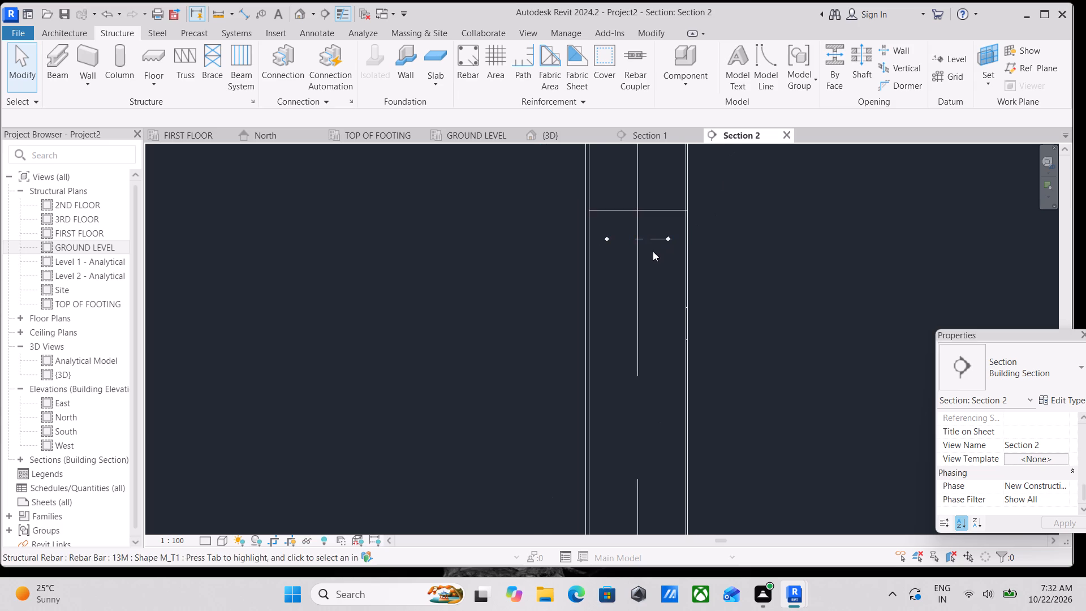
scroll(653, 251, "down", 1)
double_click(658, 246)
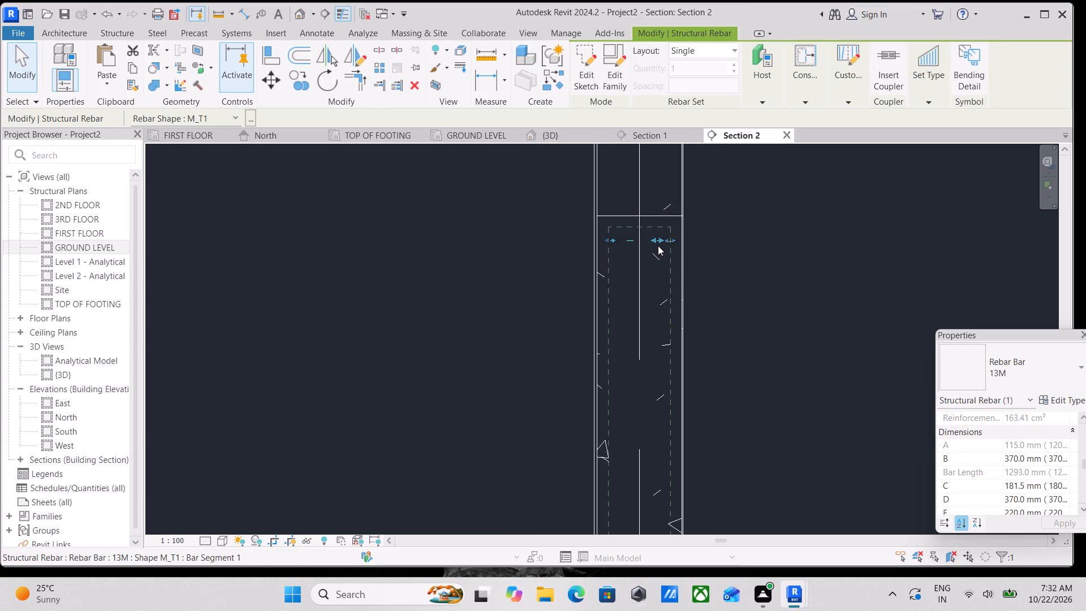
left_click(671, 339)
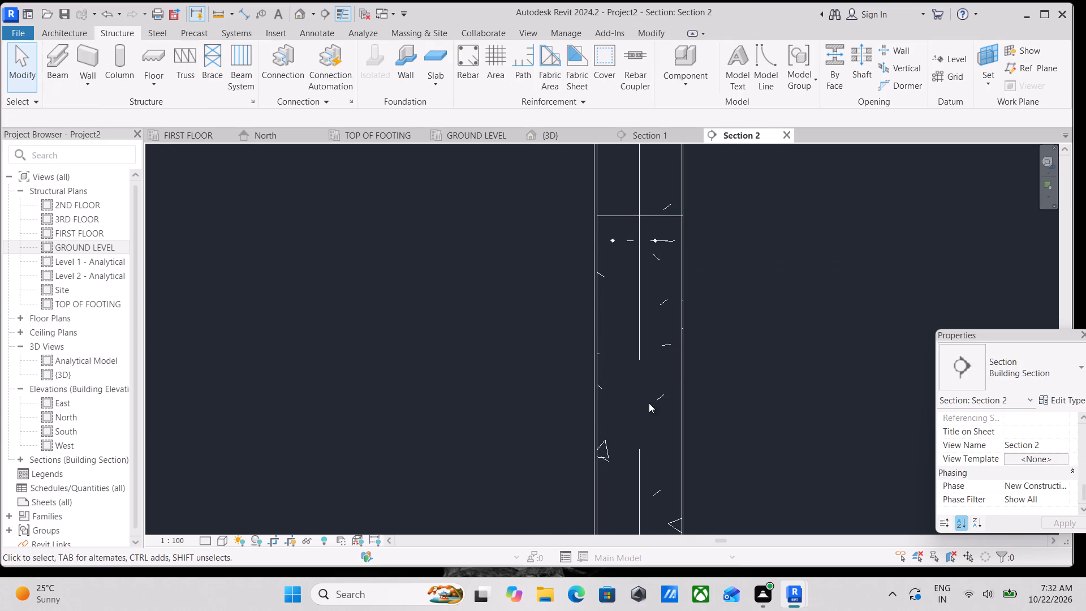
scroll(680, 413, "down", 2)
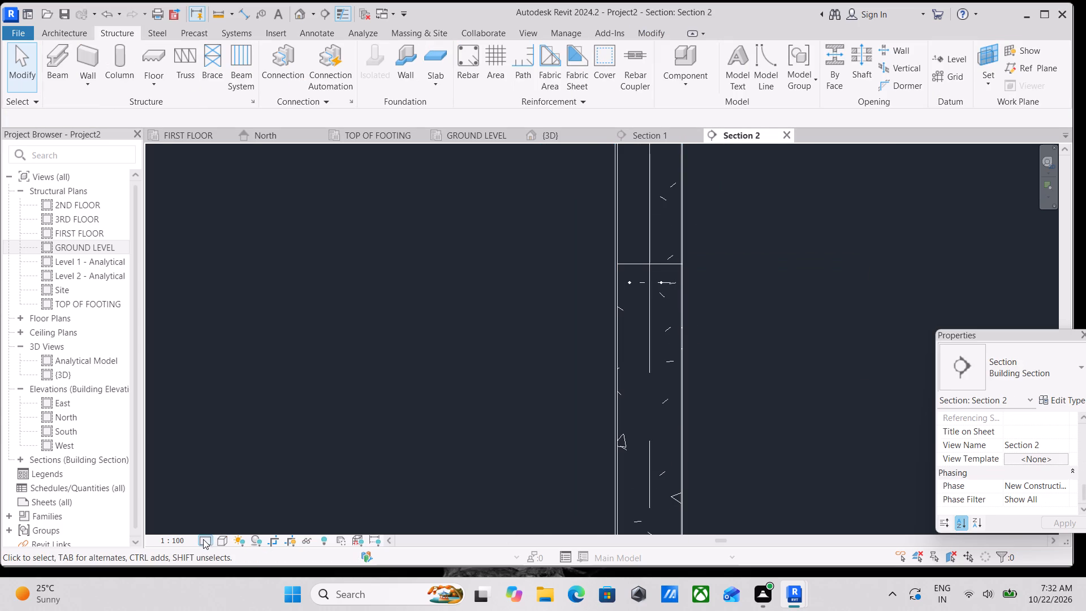
left_click(199, 539)
left_click(209, 523)
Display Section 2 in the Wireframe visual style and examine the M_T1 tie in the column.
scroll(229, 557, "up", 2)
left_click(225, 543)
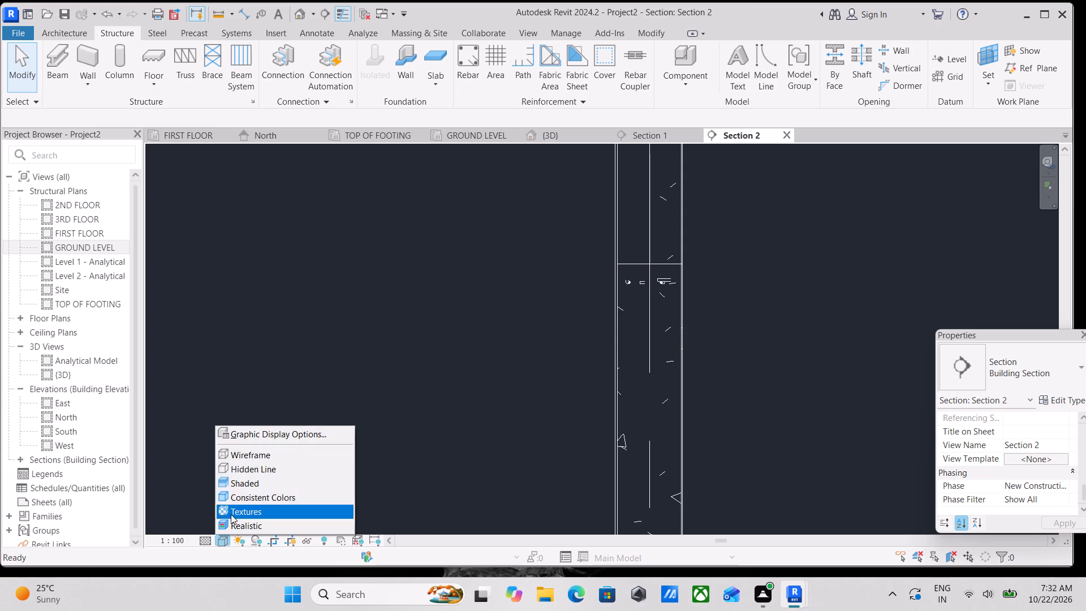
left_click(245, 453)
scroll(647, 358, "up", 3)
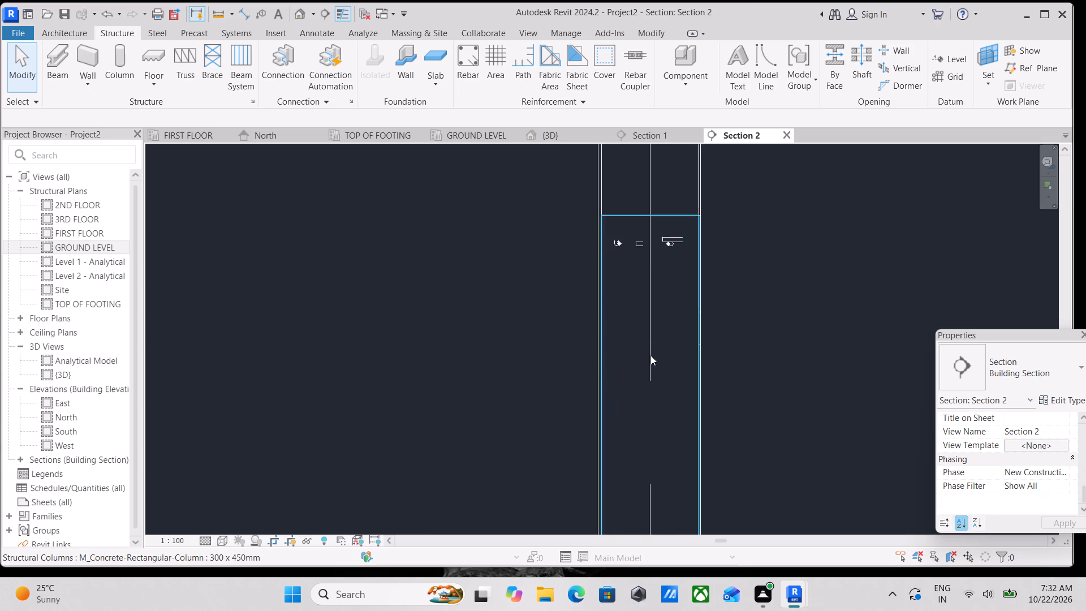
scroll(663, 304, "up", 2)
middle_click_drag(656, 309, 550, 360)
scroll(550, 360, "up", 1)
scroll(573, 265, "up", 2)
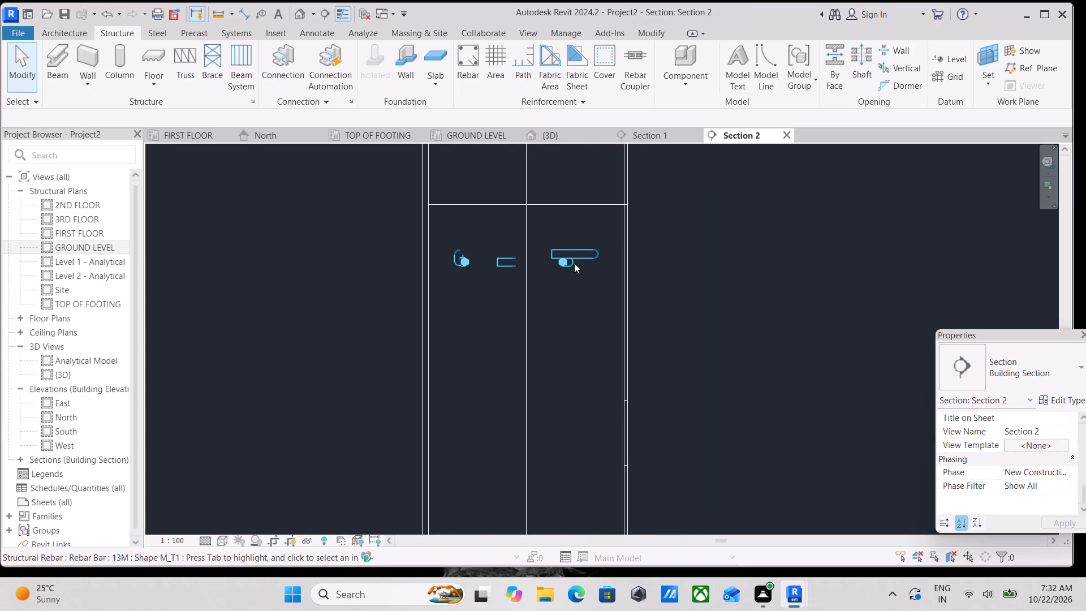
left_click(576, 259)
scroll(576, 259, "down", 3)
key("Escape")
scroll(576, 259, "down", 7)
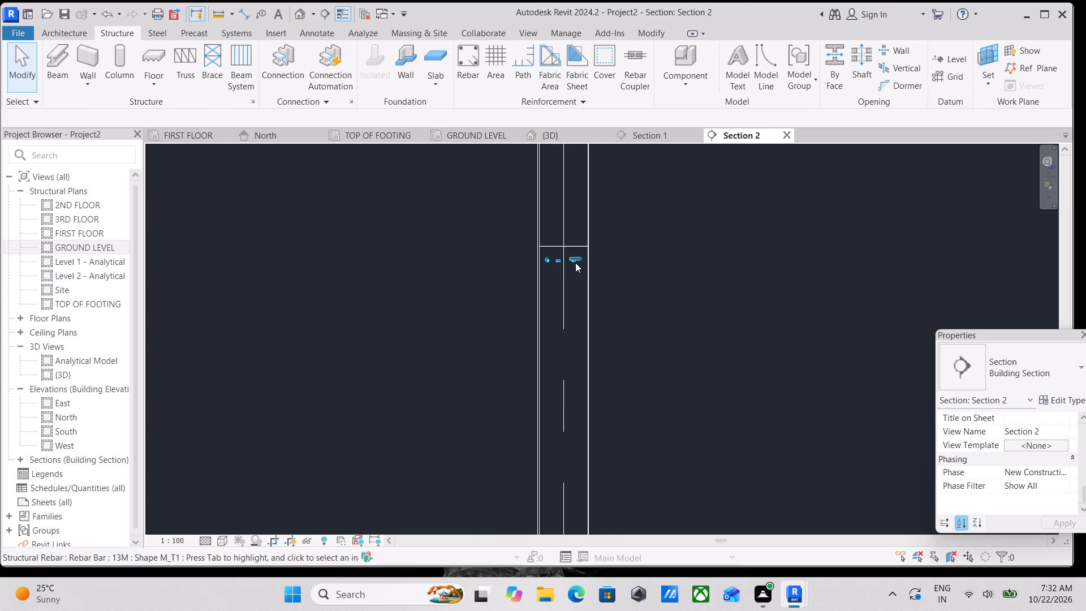
Widen Section 2's crop region beyond the column face to include part of the adjoining beams.
left_click(593, 278)
scroll(588, 331, "down", 1)
middle_click_drag(587, 331, 581, 328)
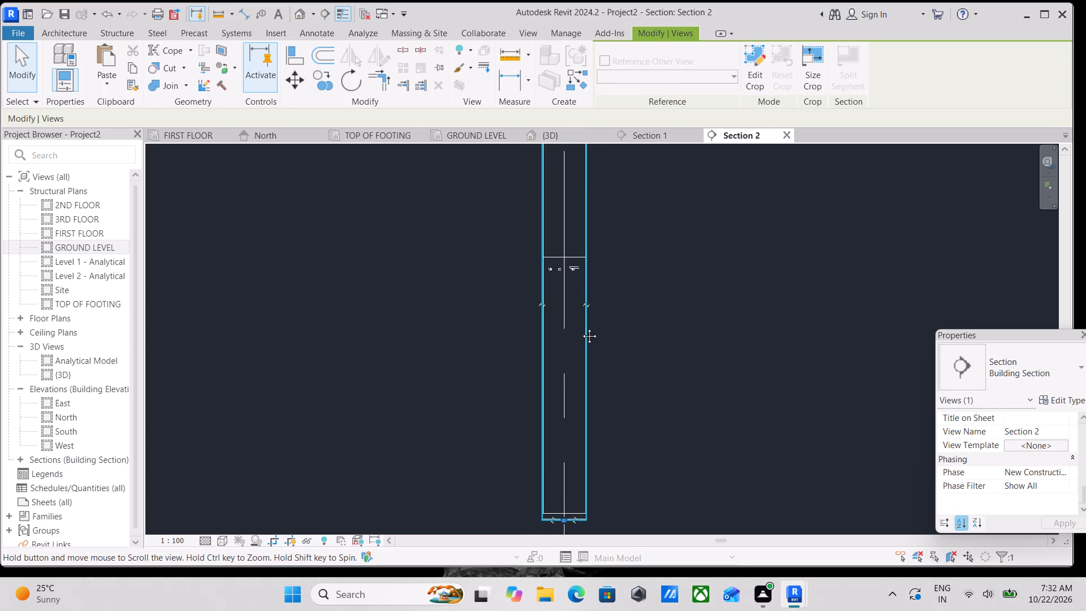
middle_click_drag(581, 328, 573, 321)
scroll(573, 321, "down", 3)
middle_click_drag(573, 321, 576, 416)
left_click_drag(576, 255, 616, 258)
scroll(616, 346, "up", 3)
scroll(545, 405, "up", 3)
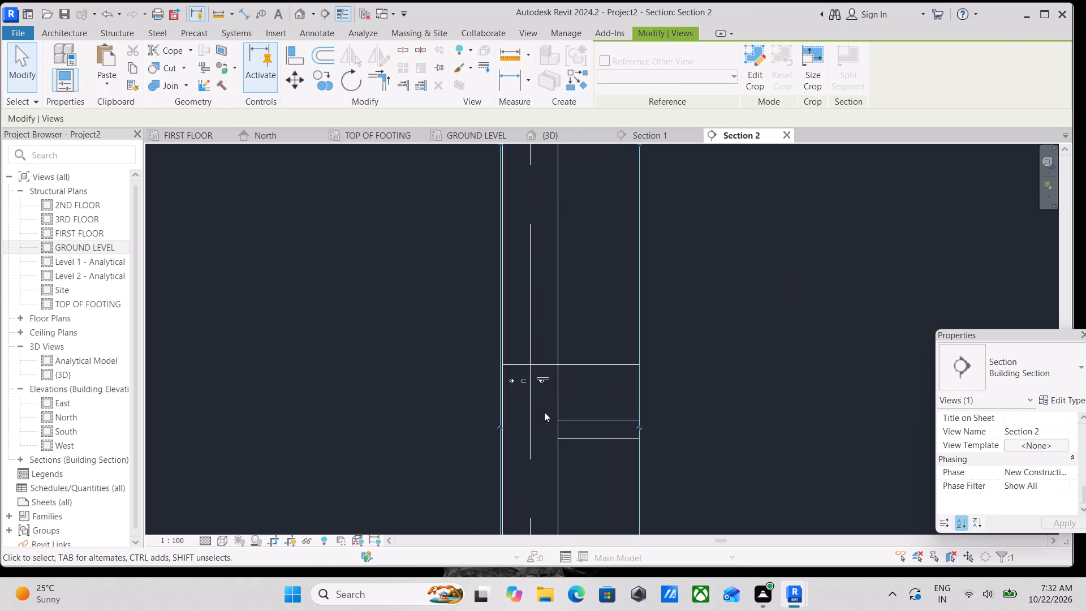
Set the visual style of Section 2 to Shaded.
middle_click_drag(542, 412, 541, 402)
scroll(540, 398, "up", 1)
left_click(219, 545)
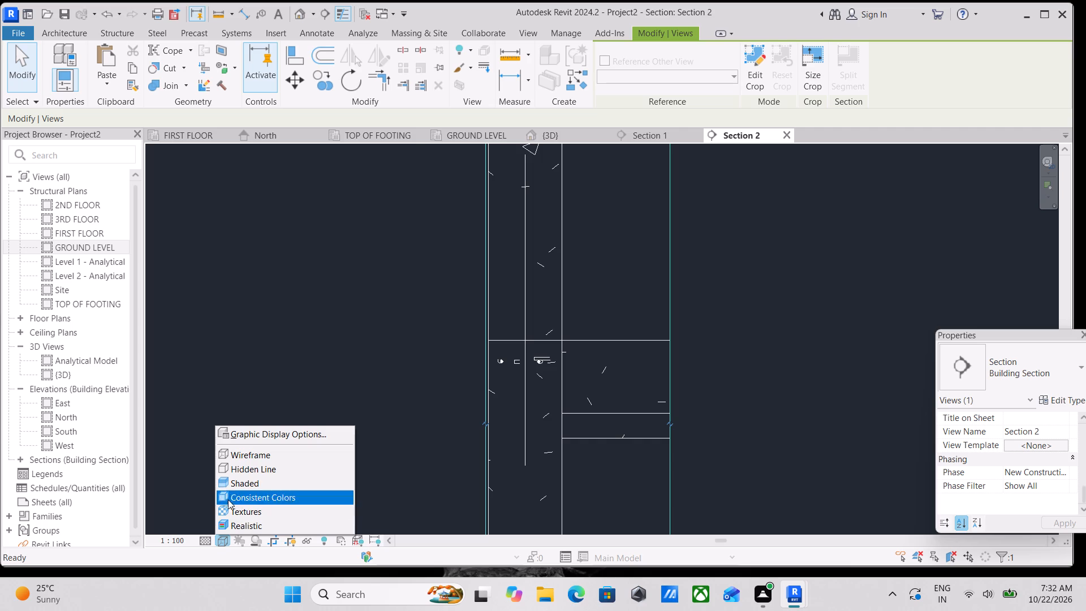
left_click(235, 489)
scroll(469, 406, "down", 2)
middle_click_drag(469, 406, 466, 398)
scroll(484, 393, "down", 5)
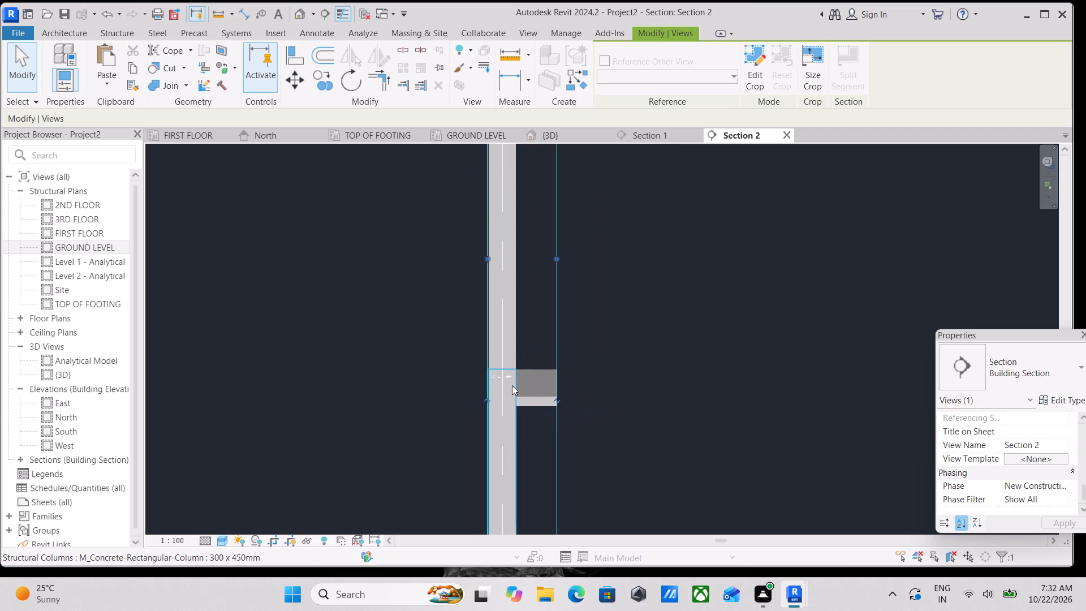
scroll(524, 381, "down", 2)
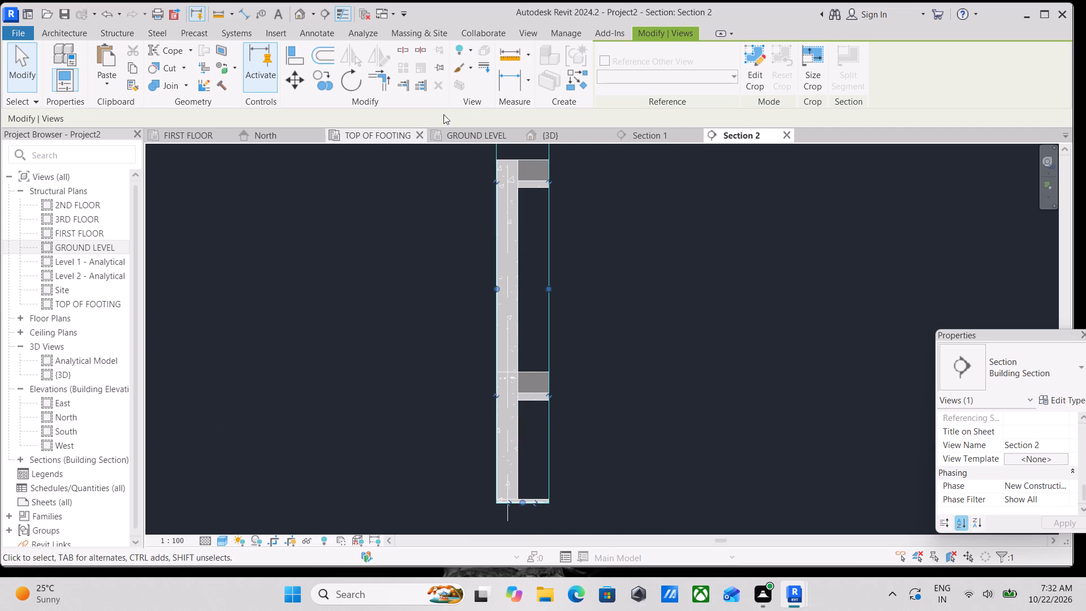
Examine the column's hooked tie up close in the 3D view.
left_click(538, 131)
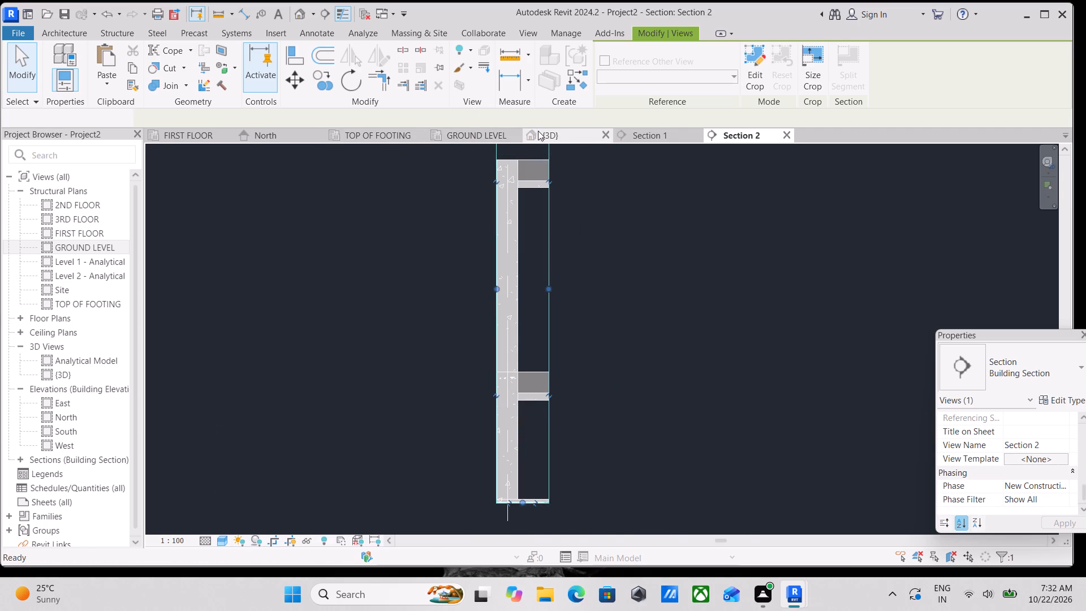
scroll(575, 276, "down", 3)
scroll(584, 363, "up", 8)
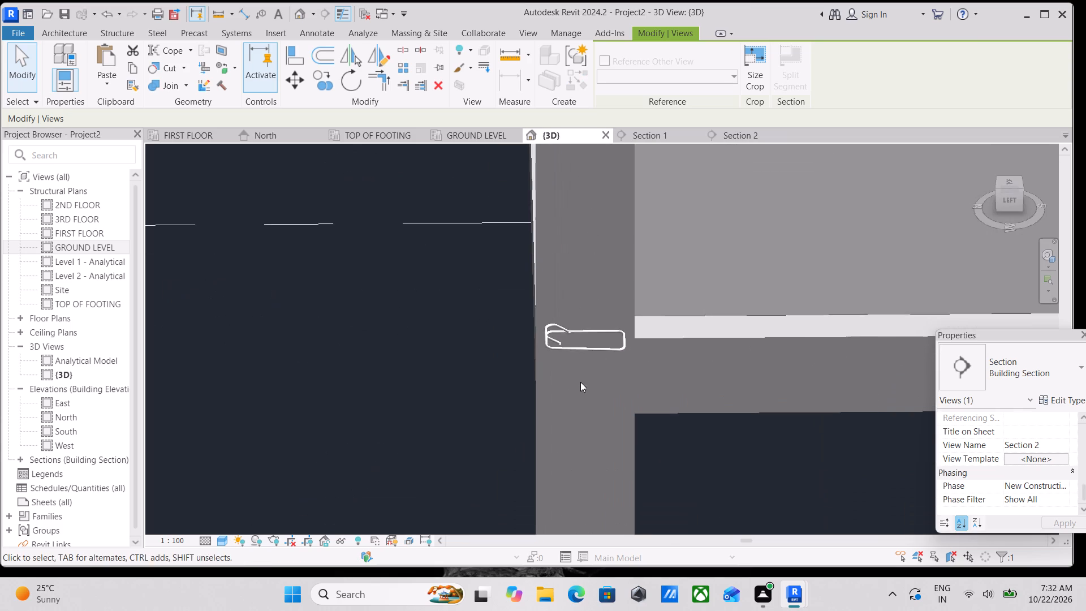
scroll(579, 364, "up", 6)
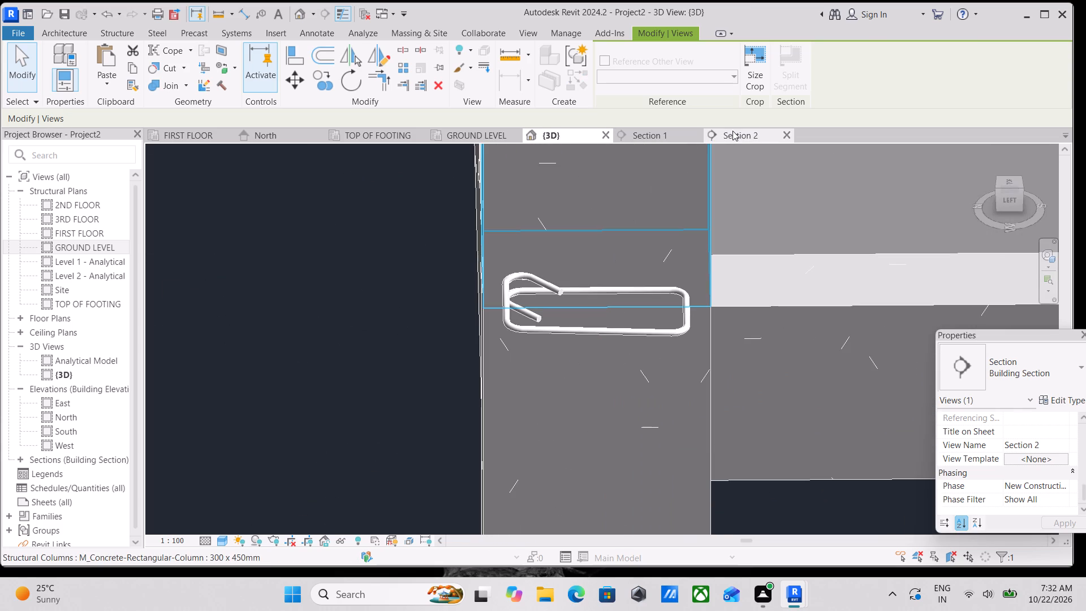
Open the M_T1 column tie's sketch from Section 2 in the GROUND LEVEL structural plan, examine it and finish the sketch.
left_click(732, 131)
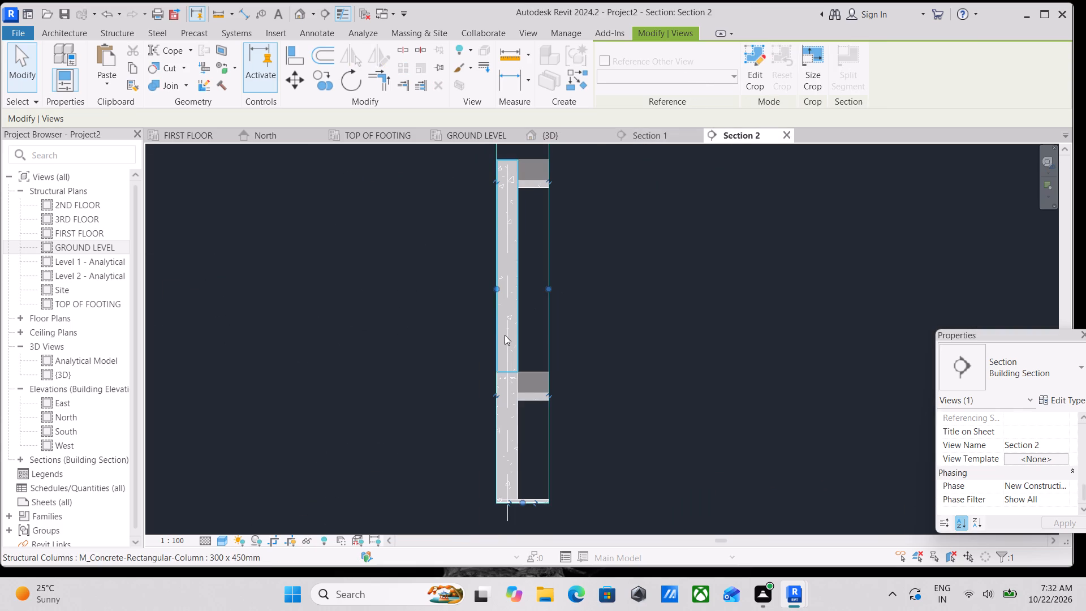
scroll(517, 410, "up", 9)
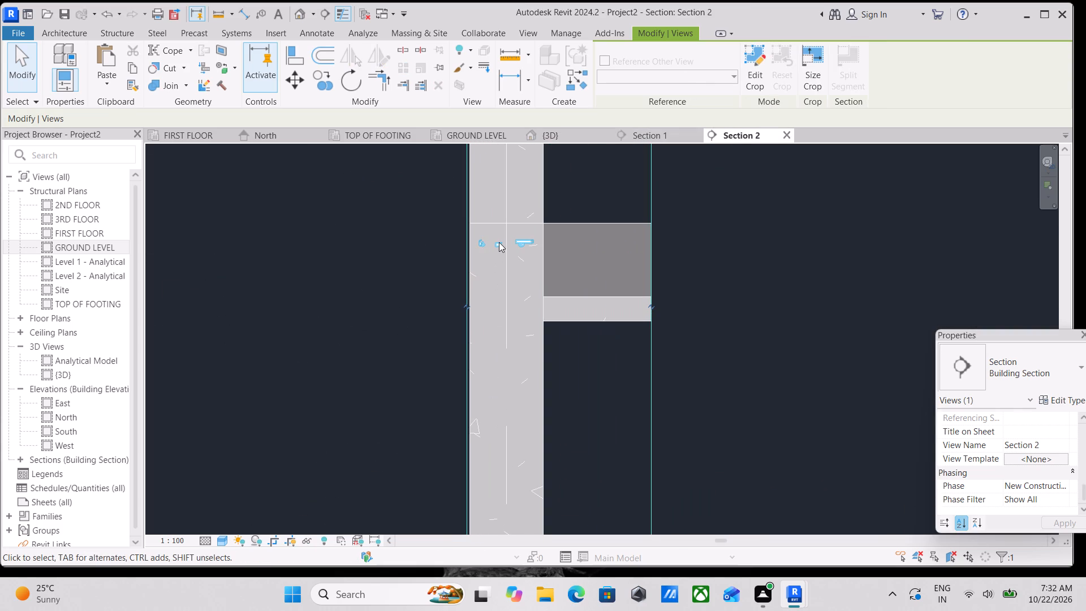
double_click(499, 242)
scroll(503, 265, "down", 1)
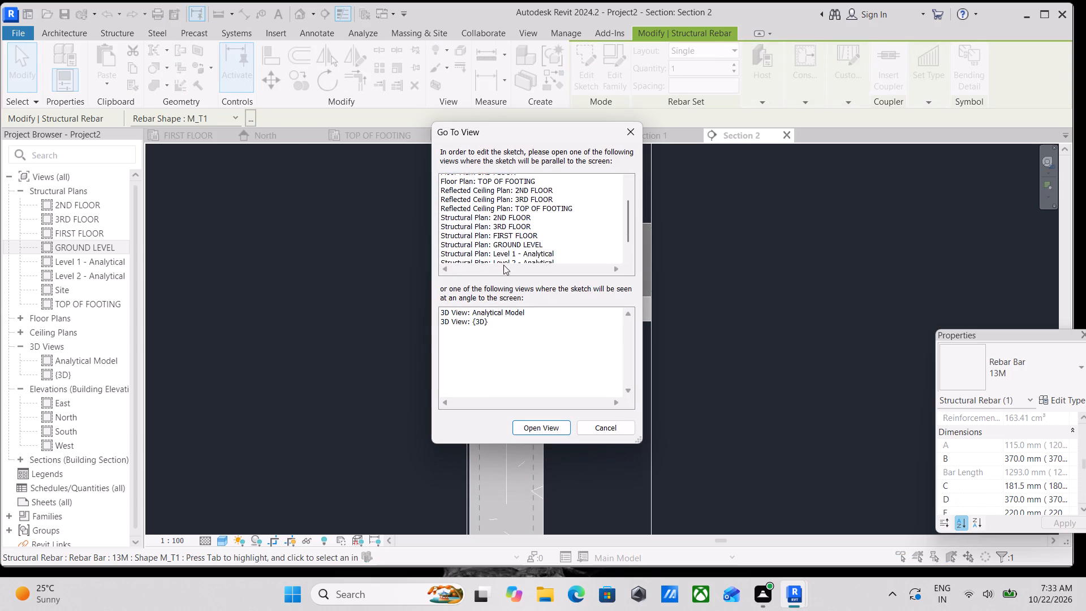
left_click(502, 228)
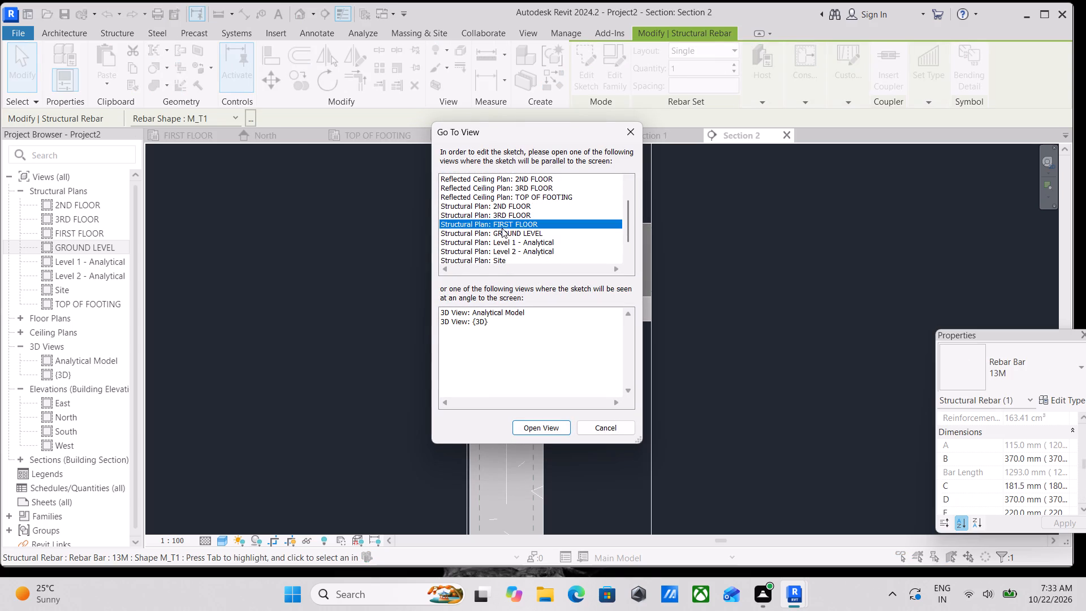
left_click(505, 230)
left_click(552, 426)
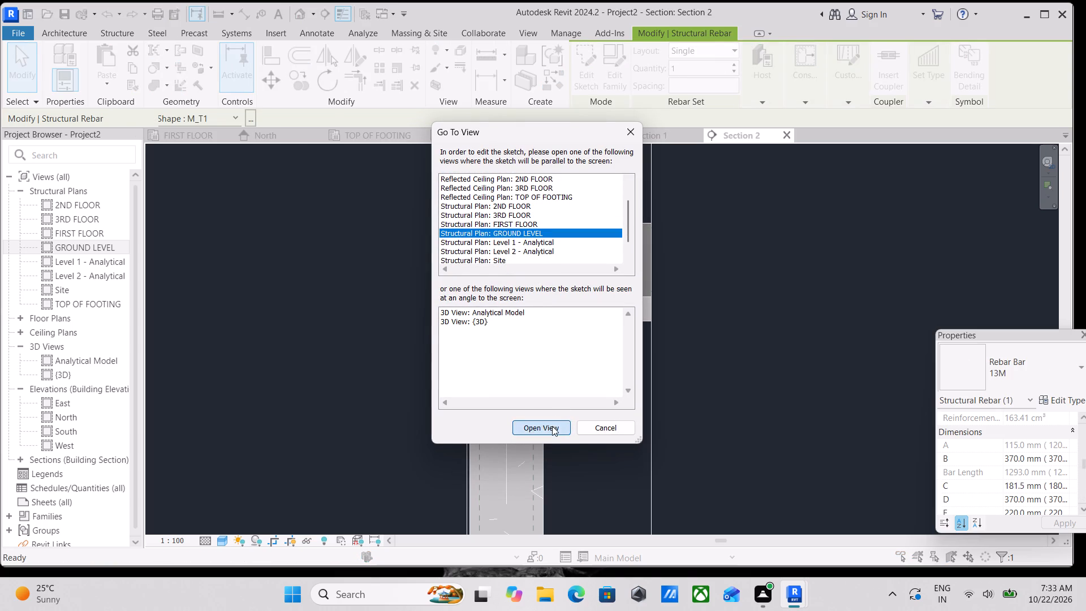
scroll(552, 426, "down", 6)
scroll(526, 447, "up", 4)
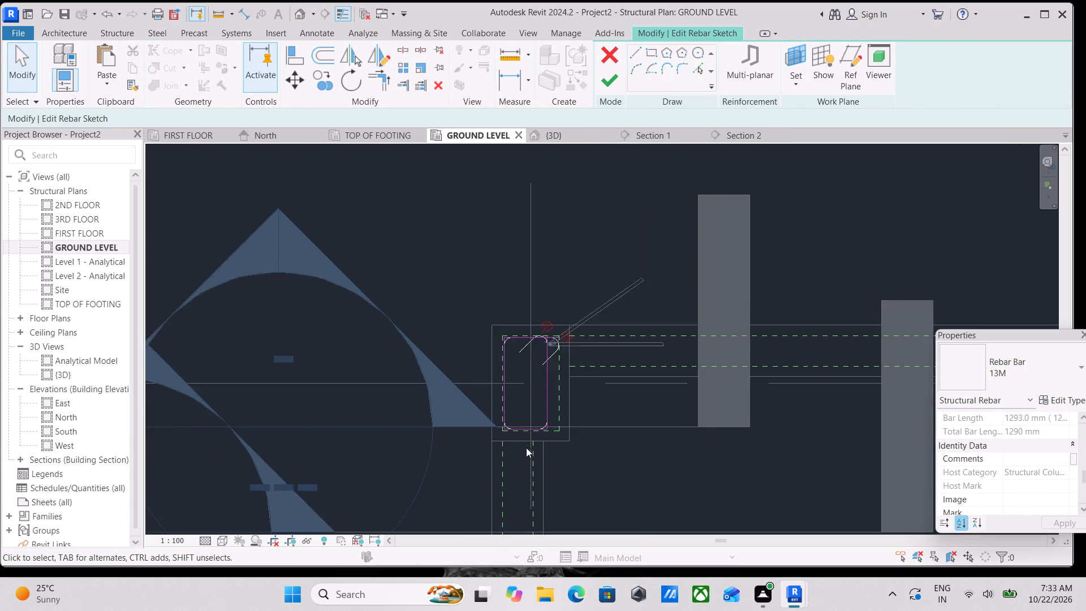
scroll(526, 448, "up", 5)
scroll(545, 240, "up", 2)
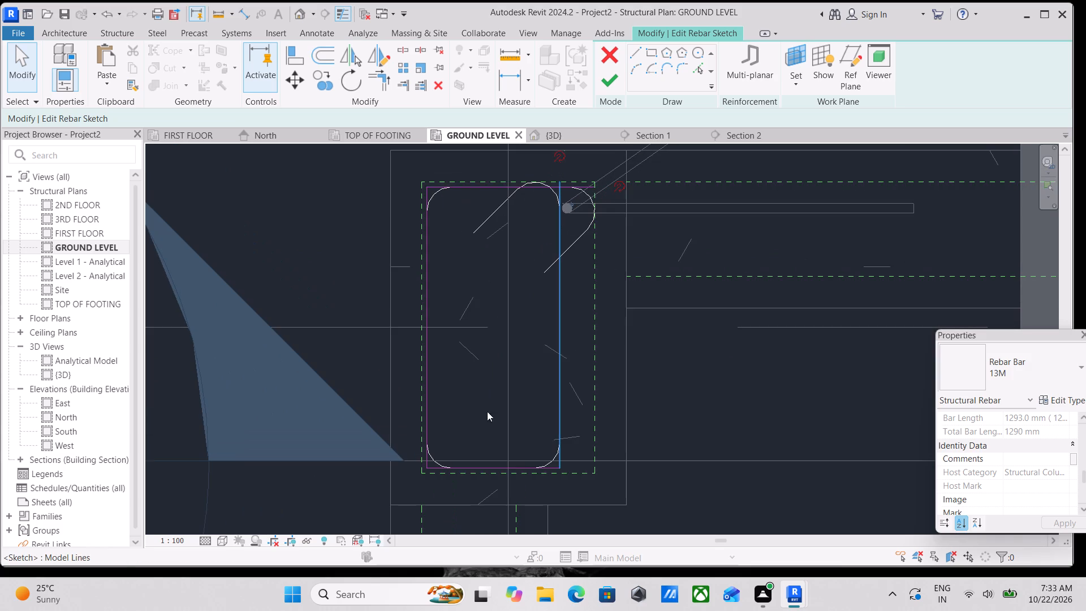
left_click(618, 75)
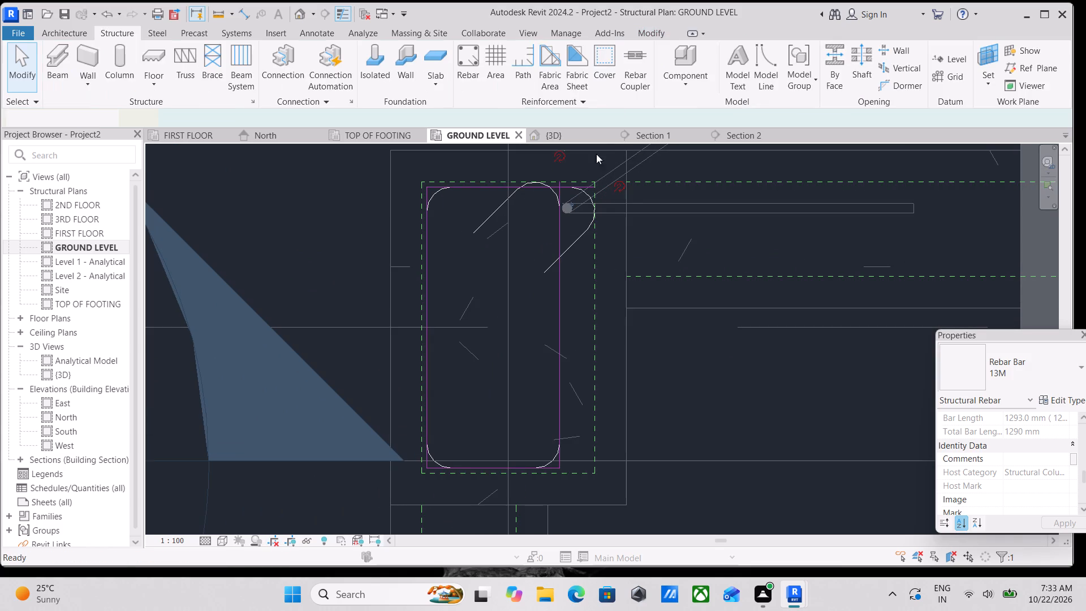
left_click(602, 206)
scroll(607, 212, "up", 4)
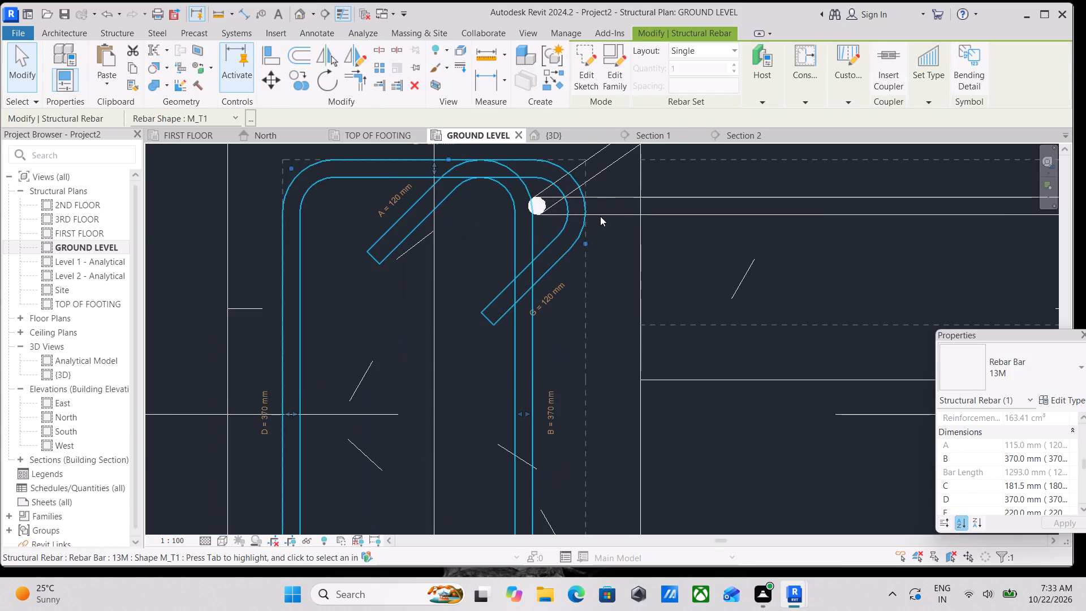
key("Escape")
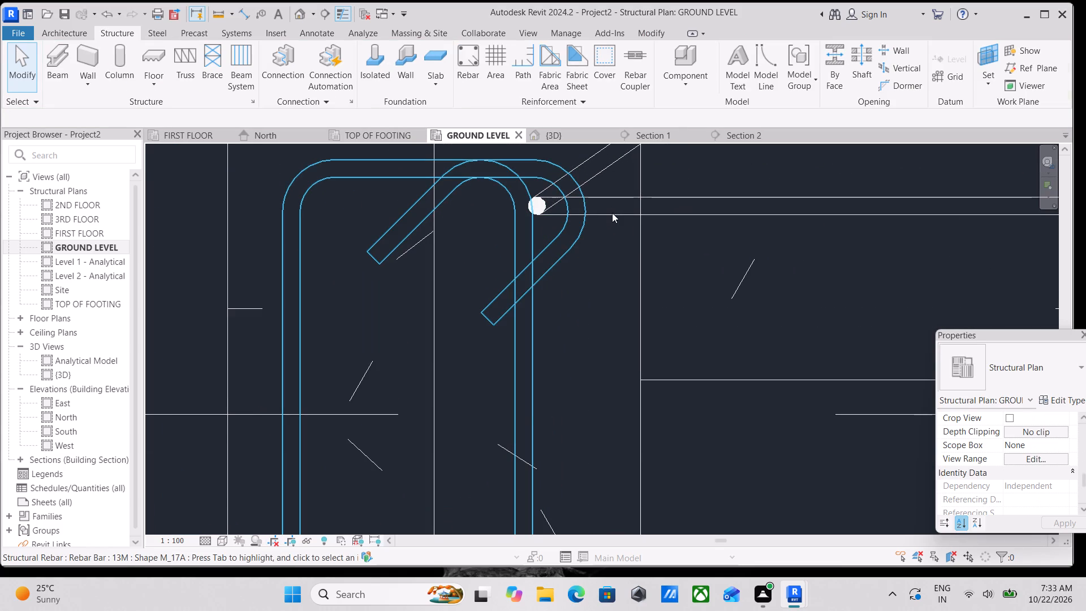
Set the M_17A column bar with the diagonal leg to show unobscured in the {3D} view.
left_click(612, 212)
key("Escape")
scroll(613, 176, "down", 1)
middle_click_drag(610, 182, 592, 297)
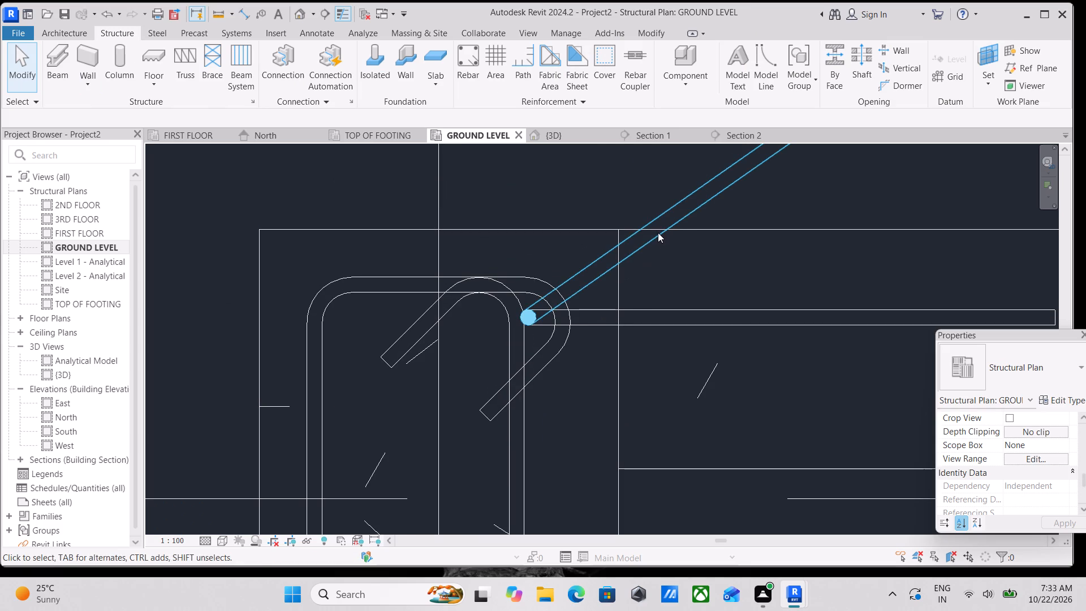
left_click(658, 233)
scroll(658, 233, "down", 2)
scroll(787, 347, "down", 1)
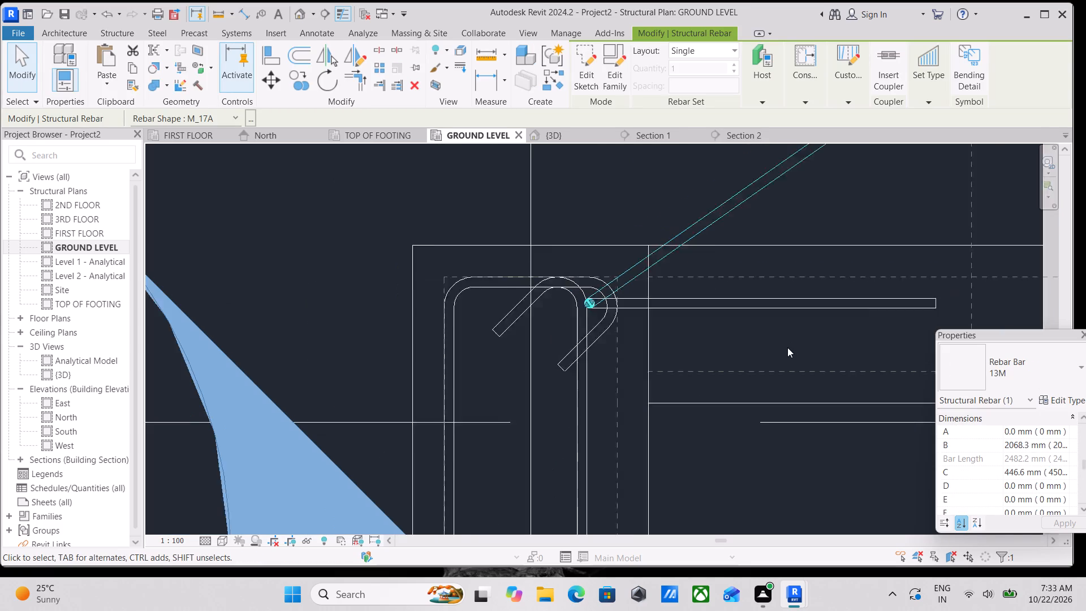
scroll(787, 347, "down", 1)
scroll(1012, 436, "down", 4)
scroll(1040, 493, "down", 3)
scroll(1040, 496, "up", 5)
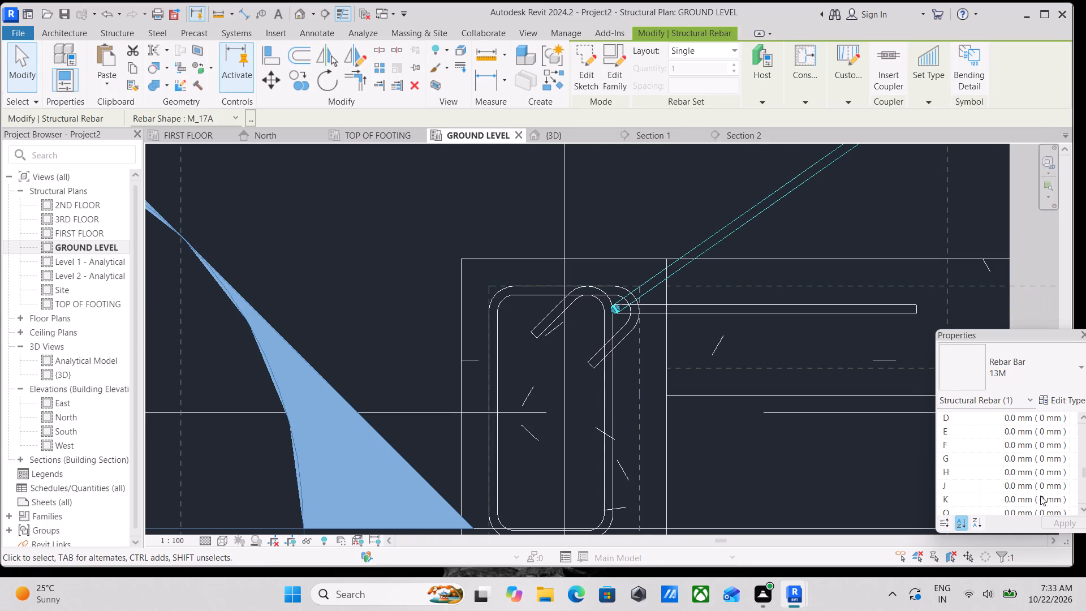
scroll(1040, 496, "up", 10)
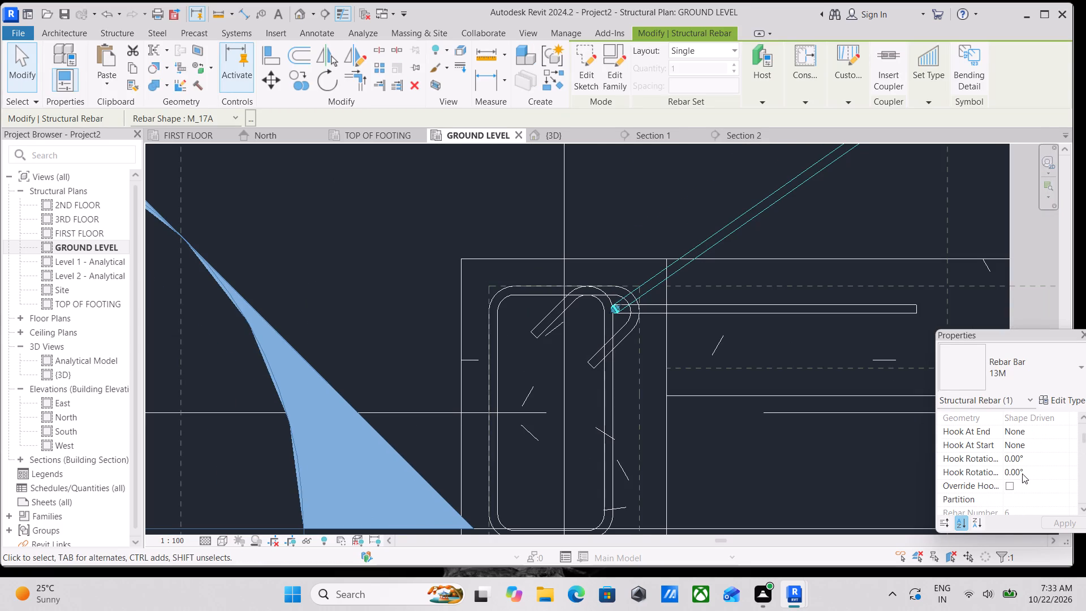
scroll(1022, 474, "down", 1)
scroll(1022, 491, "up", 4)
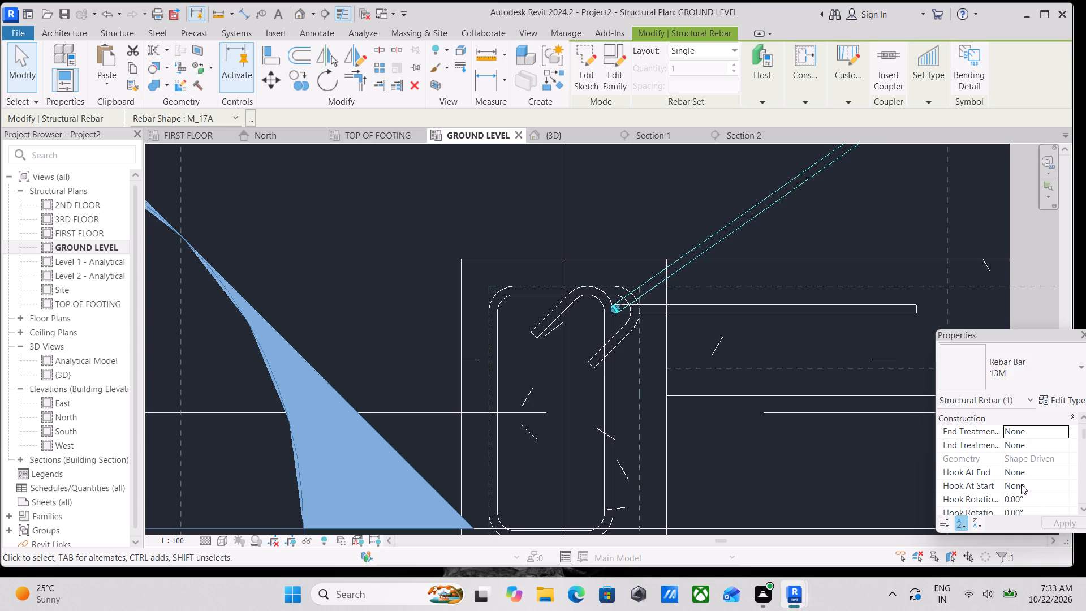
scroll(1024, 456, "up", 3)
scroll(1024, 456, "down", 6)
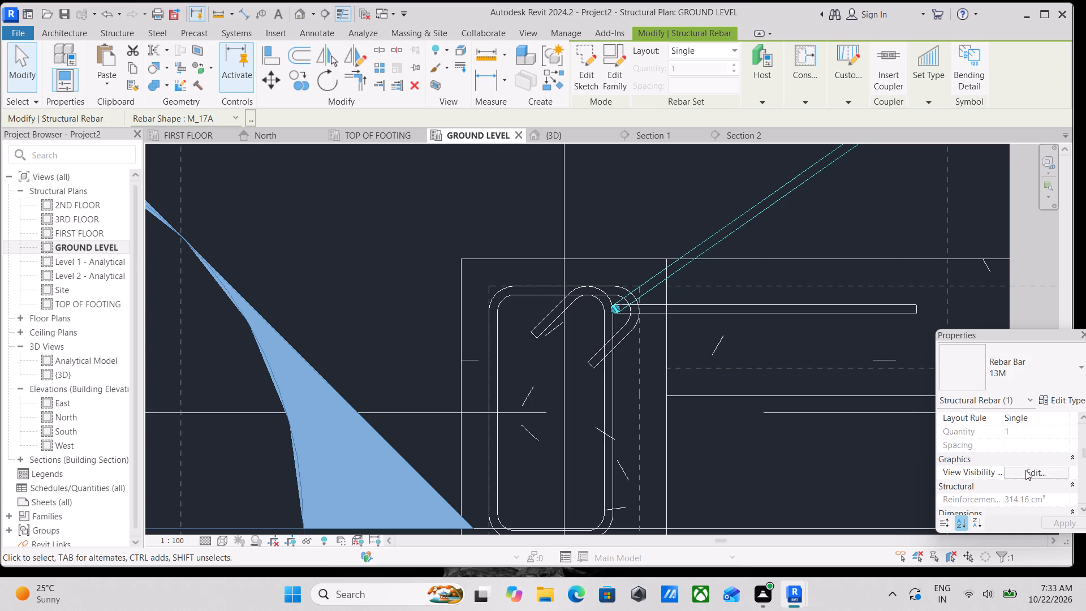
left_click(1025, 470)
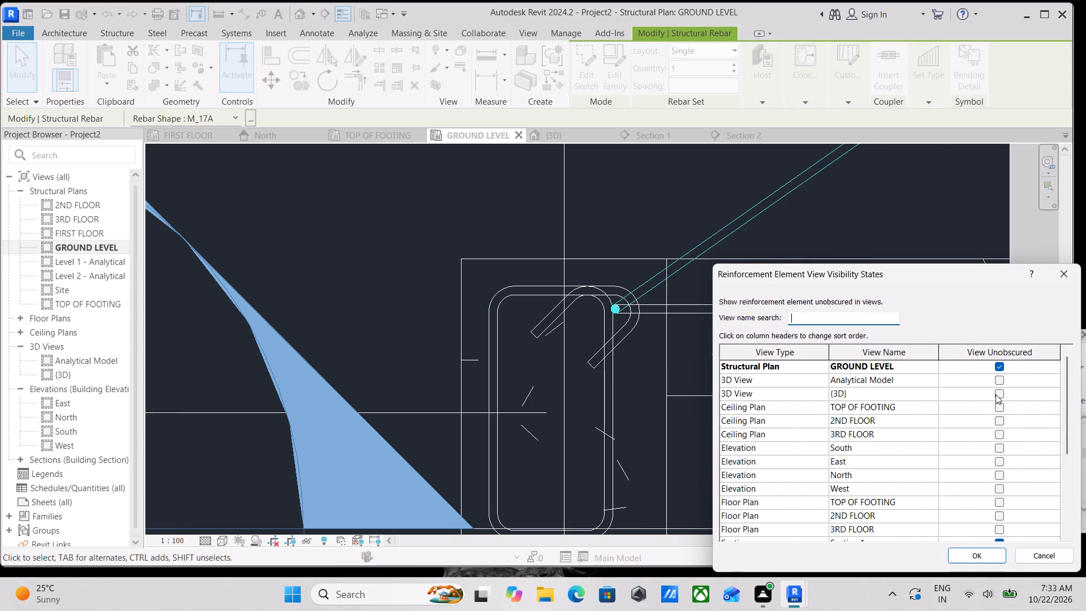
left_click(1001, 391)
left_click(984, 549)
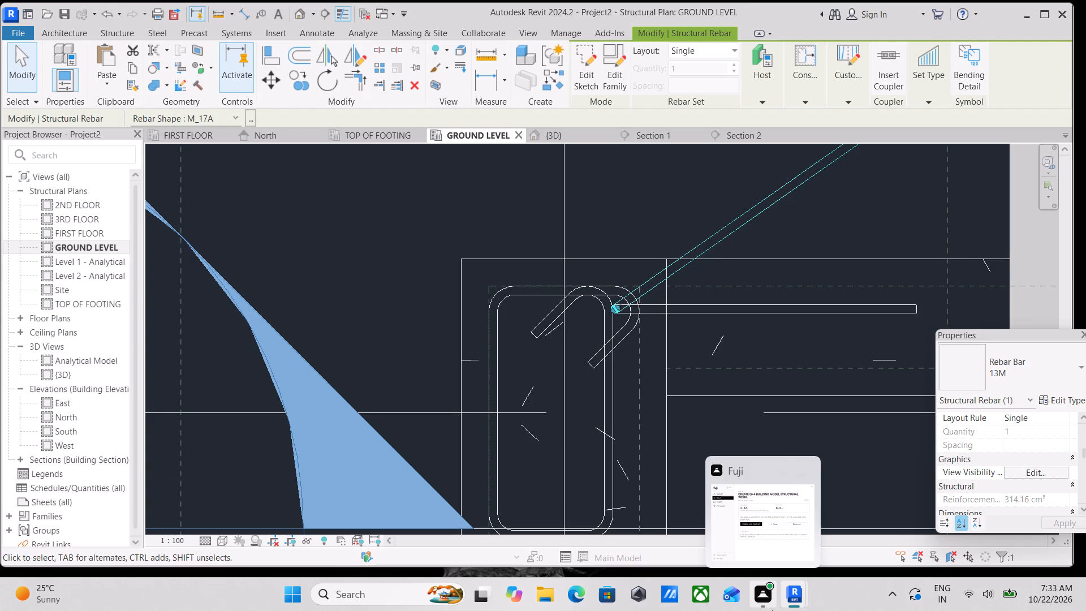
Shorten the diagonal leg of the M_17A bar at the column corner in the GROUND LEVEL plan.
scroll(612, 321, "up", 3)
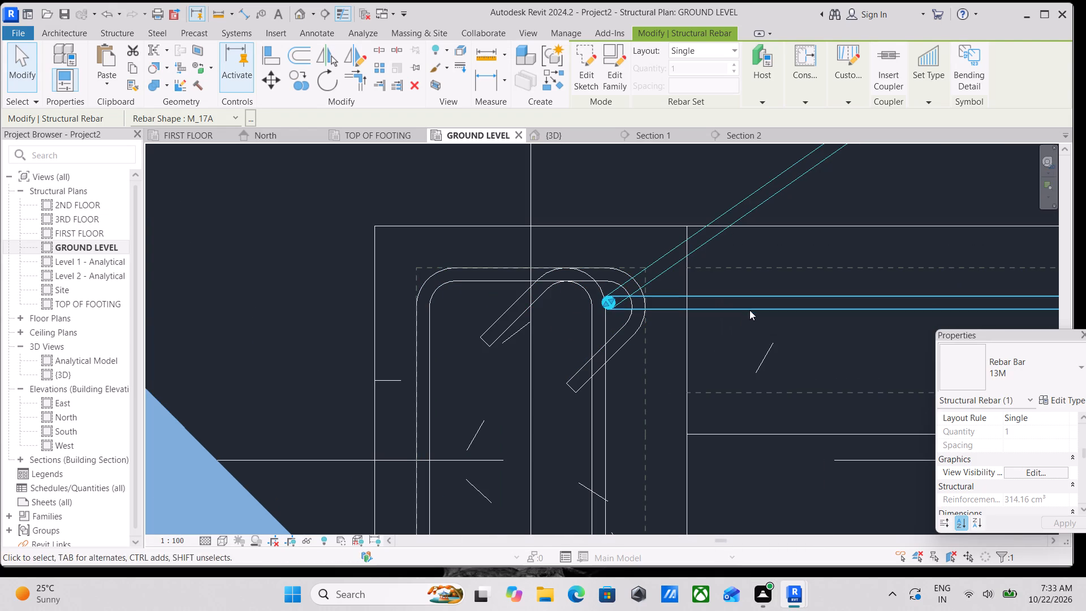
scroll(762, 289, "down", 3)
left_click(796, 297)
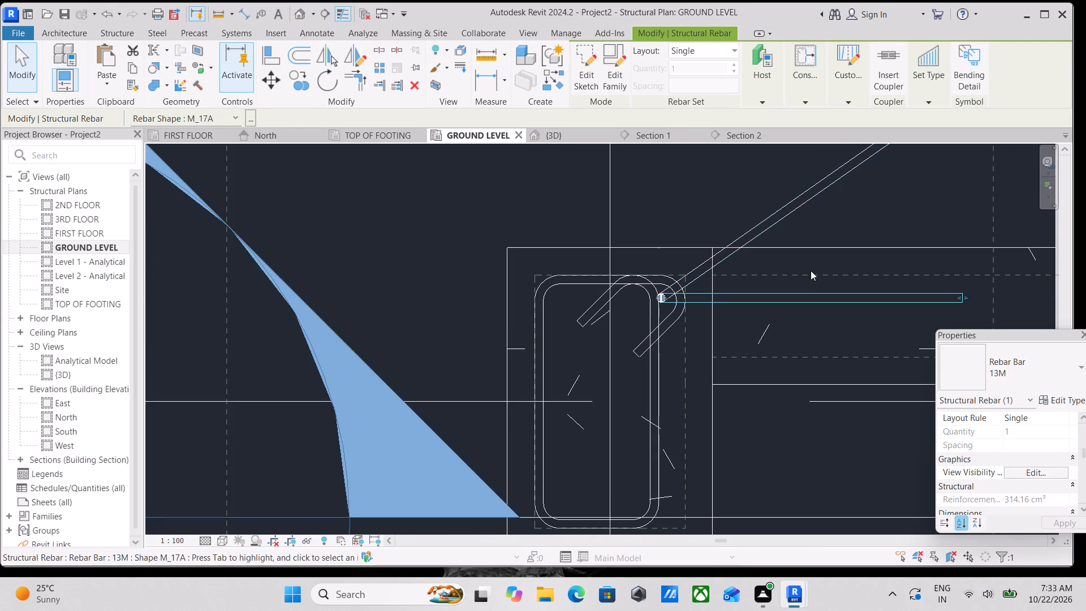
scroll(813, 266, "down", 3)
middle_click_drag(813, 267, 752, 313)
scroll(752, 313, "up", 1)
left_click(809, 217)
scroll(809, 217, "down", 4)
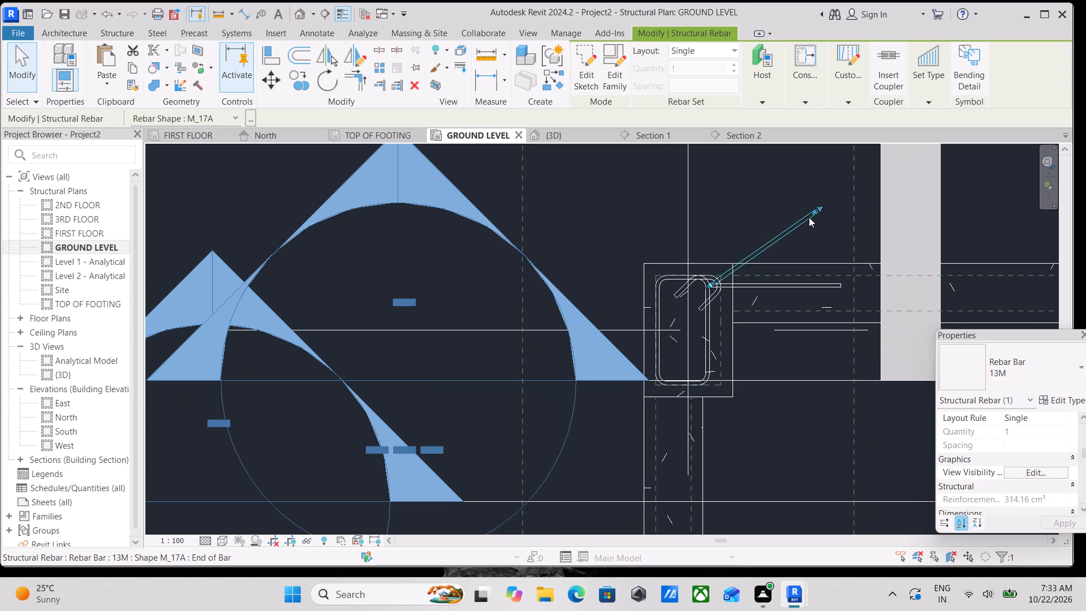
scroll(848, 199, "up", 5)
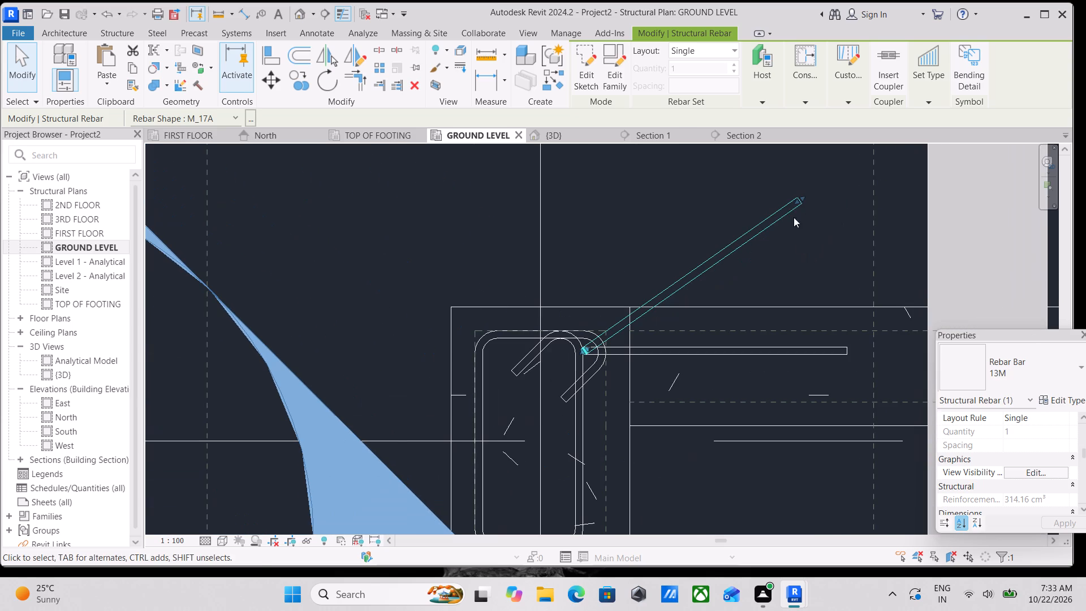
left_click_drag(798, 198, 736, 251)
Select the M_17A bar with its leg along the beam and examine it with the tie and footing reinforcement in the 3D view.
scroll(591, 388, "down", 2)
middle_click_drag(591, 388, 623, 331)
scroll(649, 306, "up", 4)
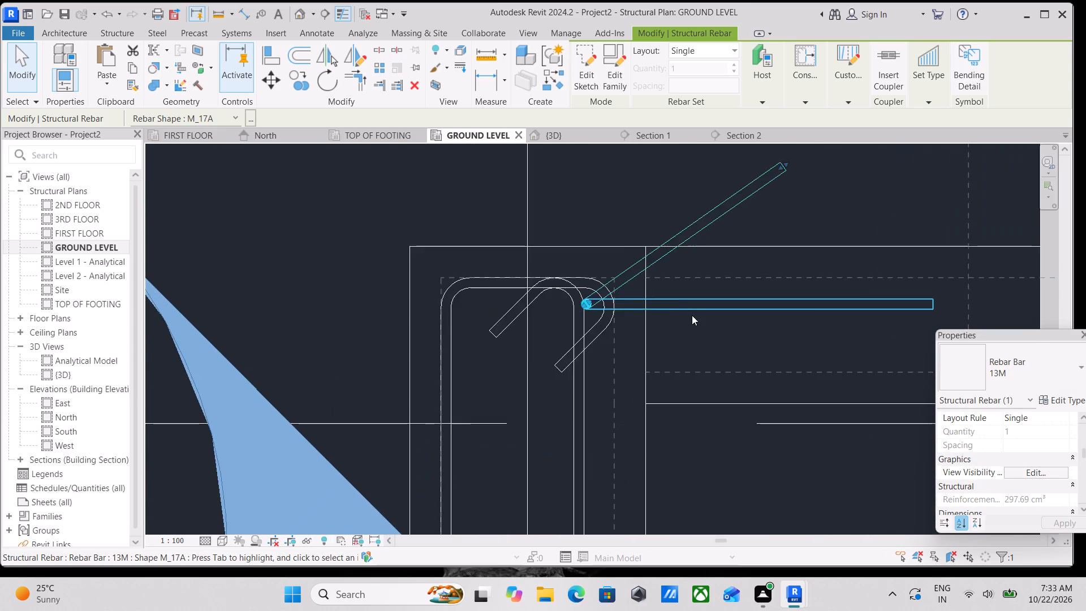
scroll(692, 315, "up", 2)
left_click(680, 308)
scroll(700, 296, "down", 3)
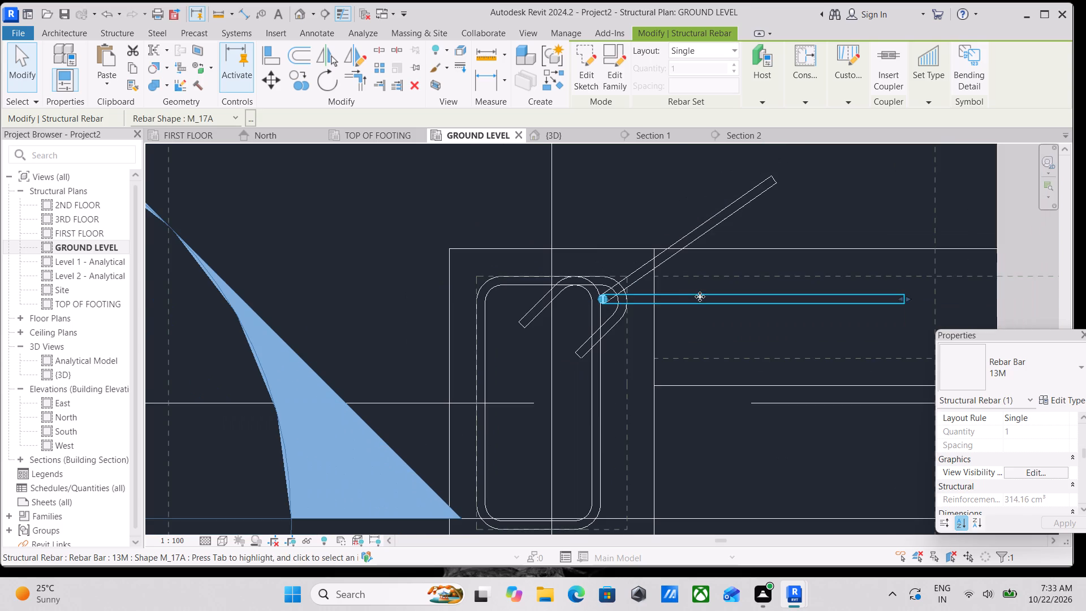
left_click(549, 128)
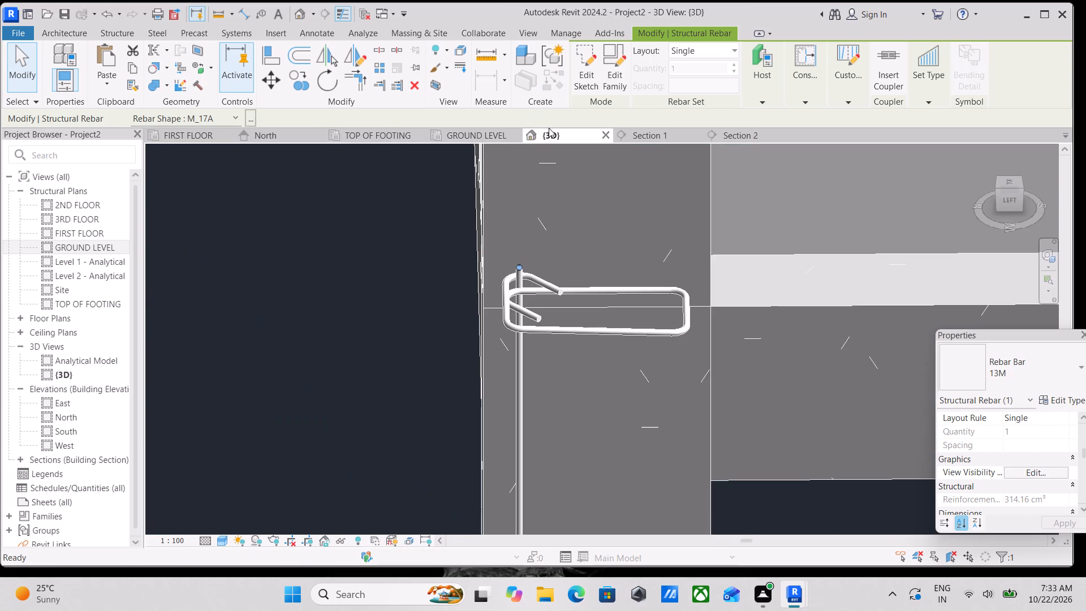
scroll(541, 216, "down", 5)
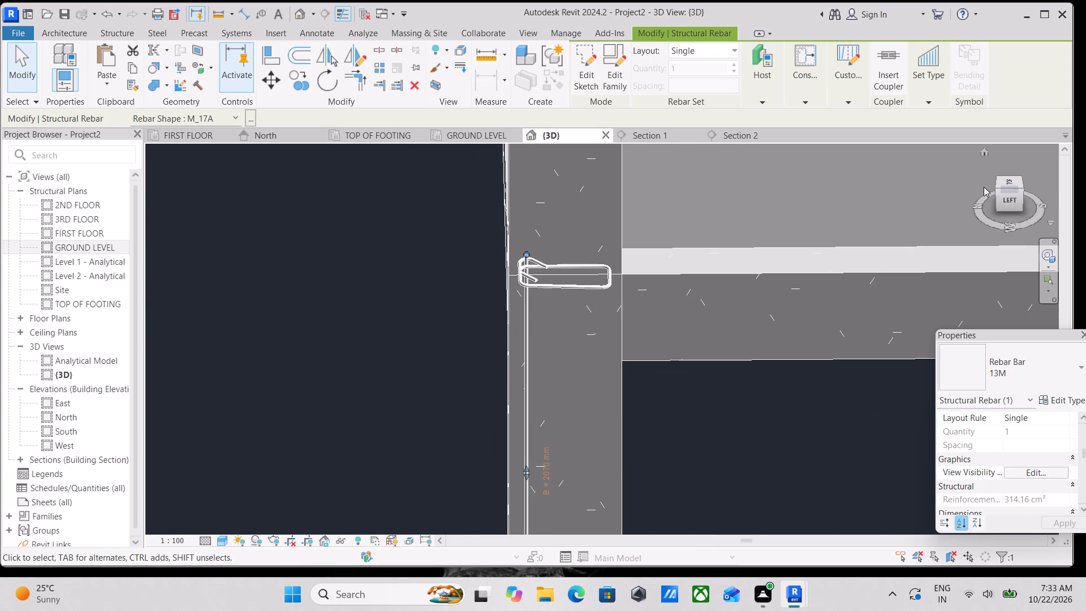
left_click(999, 186)
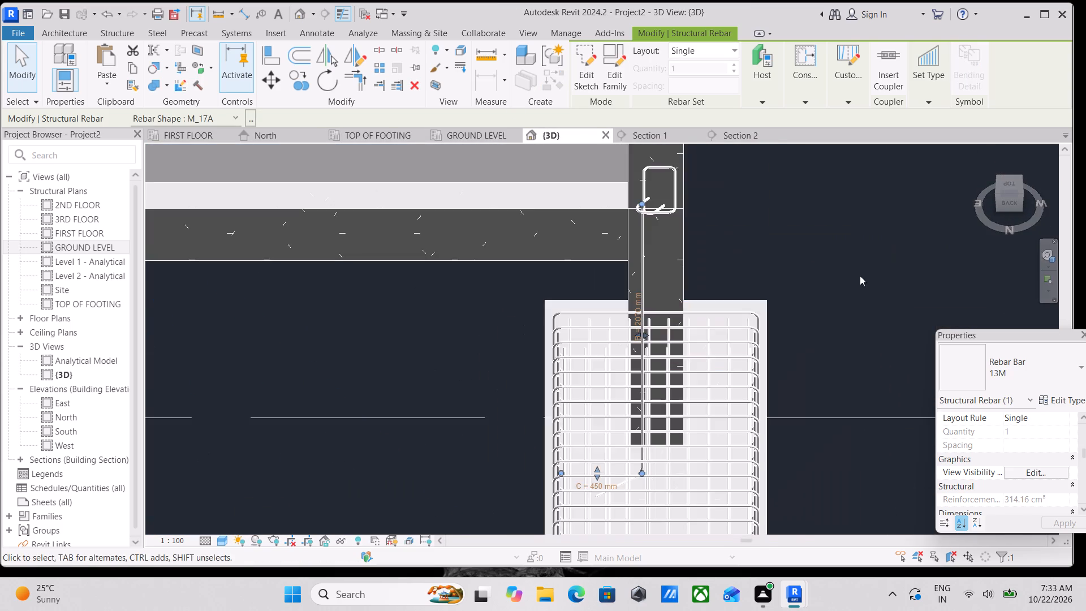
scroll(506, 486, "up", 1)
scroll(573, 377, "down", 3)
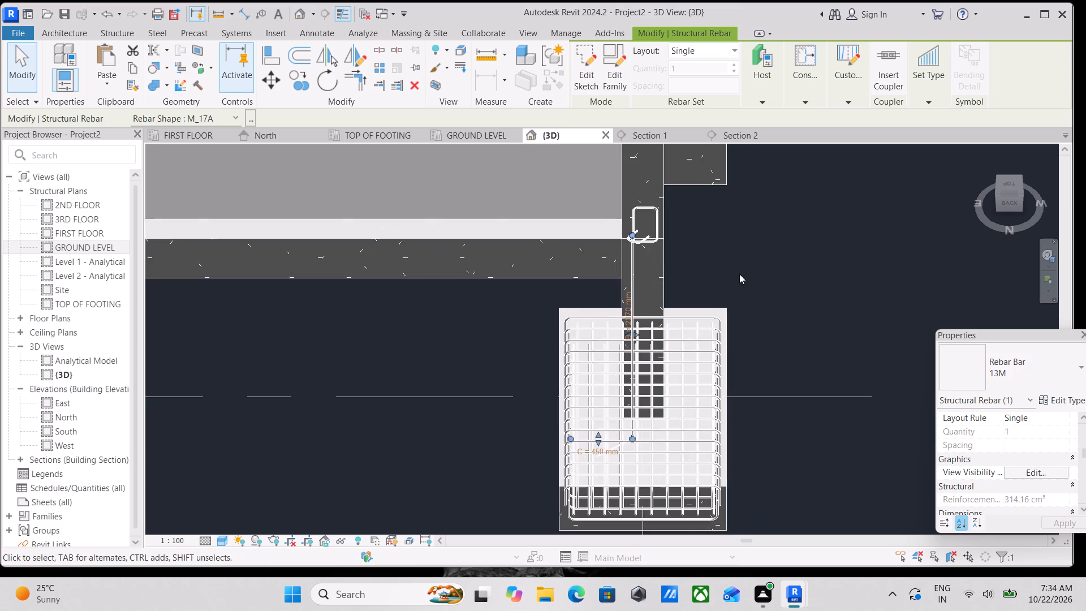
scroll(633, 381, "up", 3)
scroll(595, 503, "up", 2)
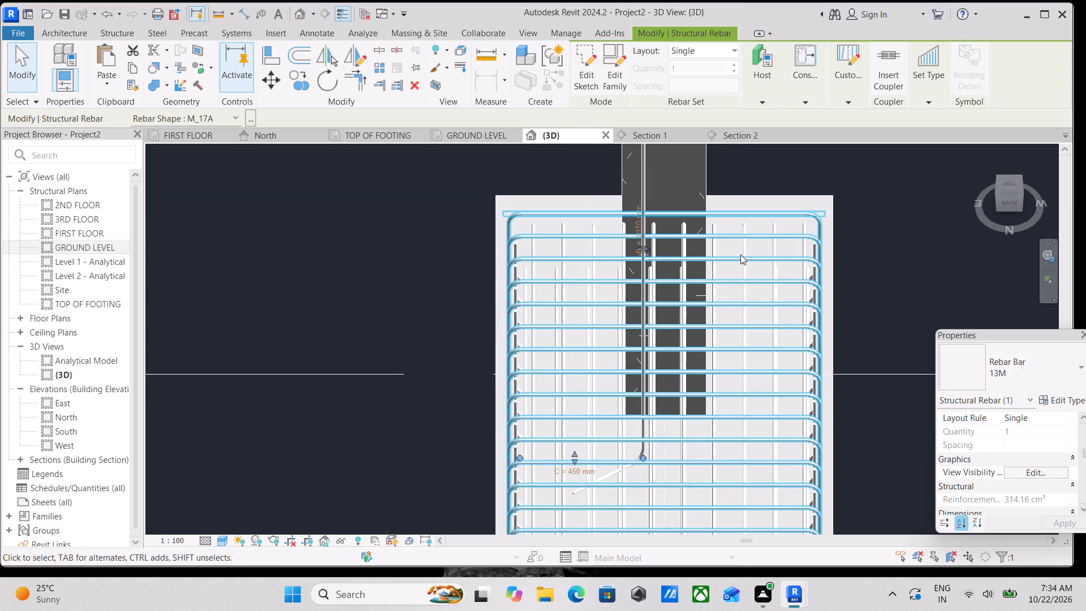
left_click(1002, 181)
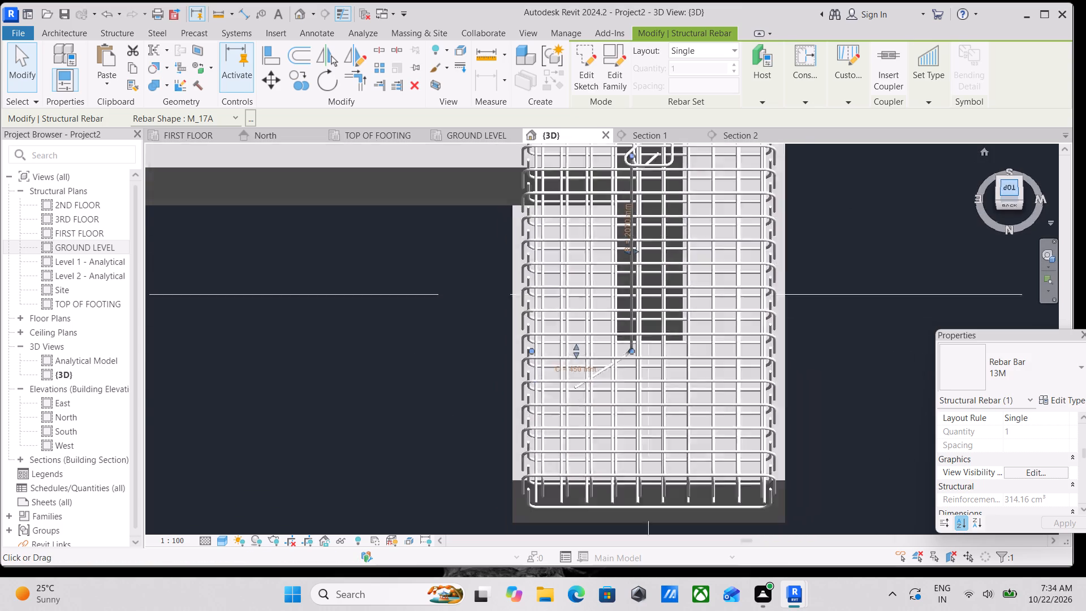
scroll(673, 323, "down", 2)
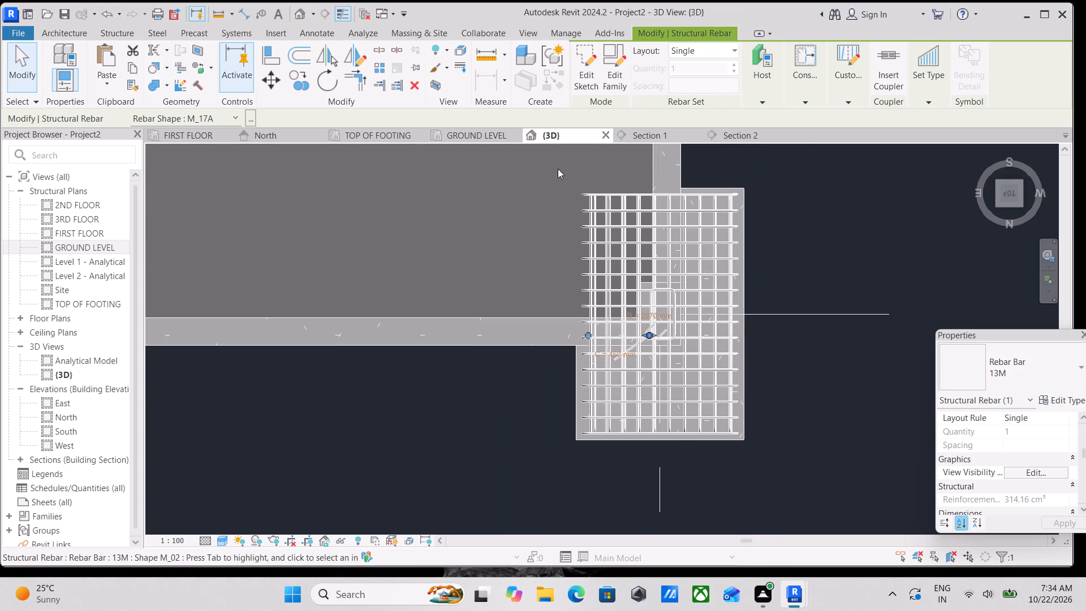
Open the M_T1 column tie's sketch from Section 2 in the GROUND LEVEL structural plan and finish it without edits.
left_click(709, 134)
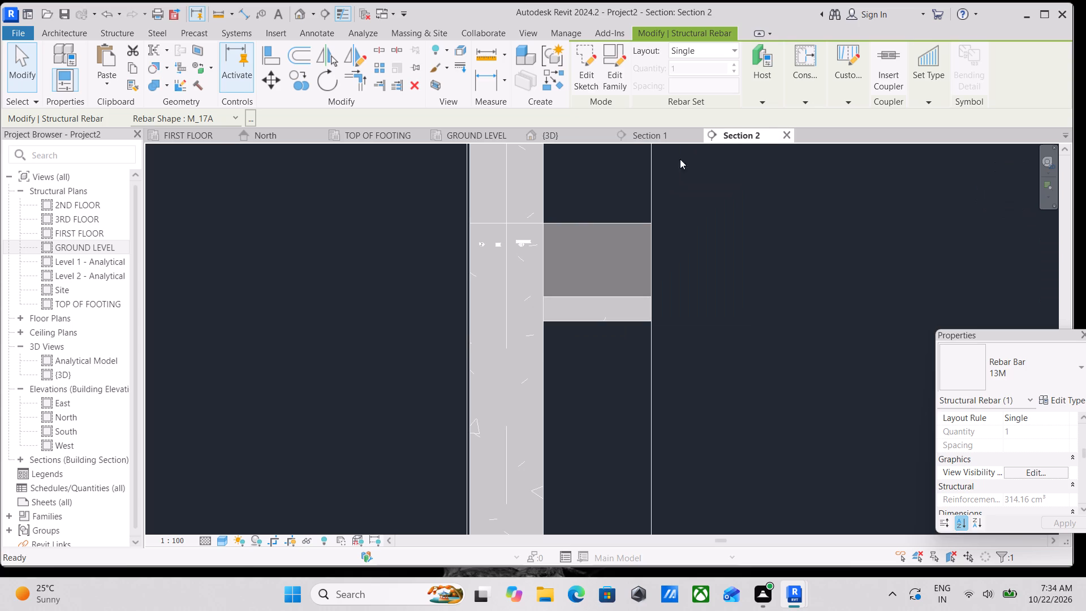
double_click(515, 246)
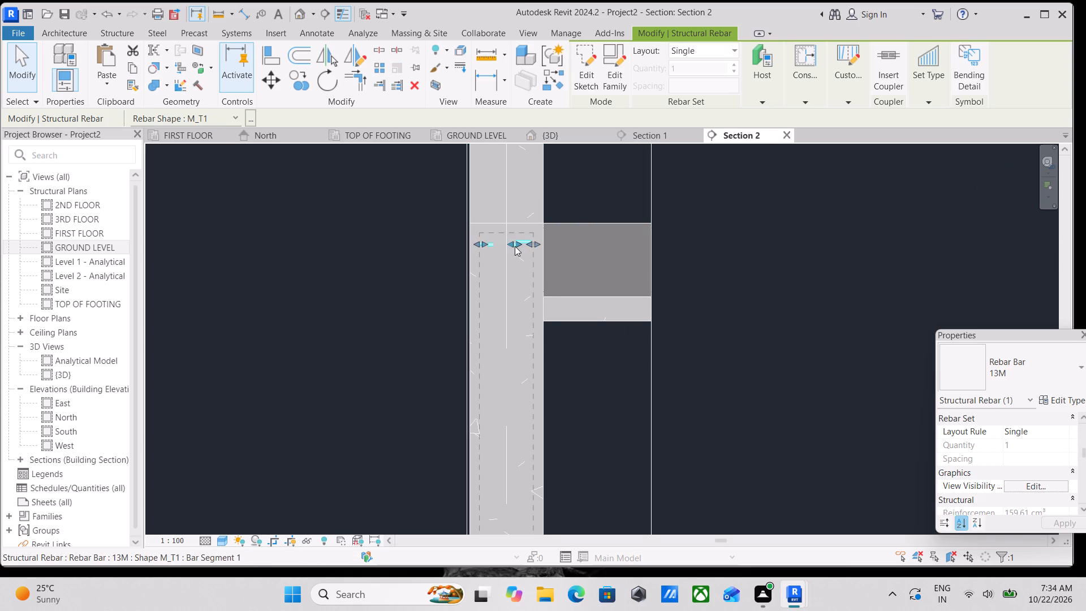
double_click(515, 246)
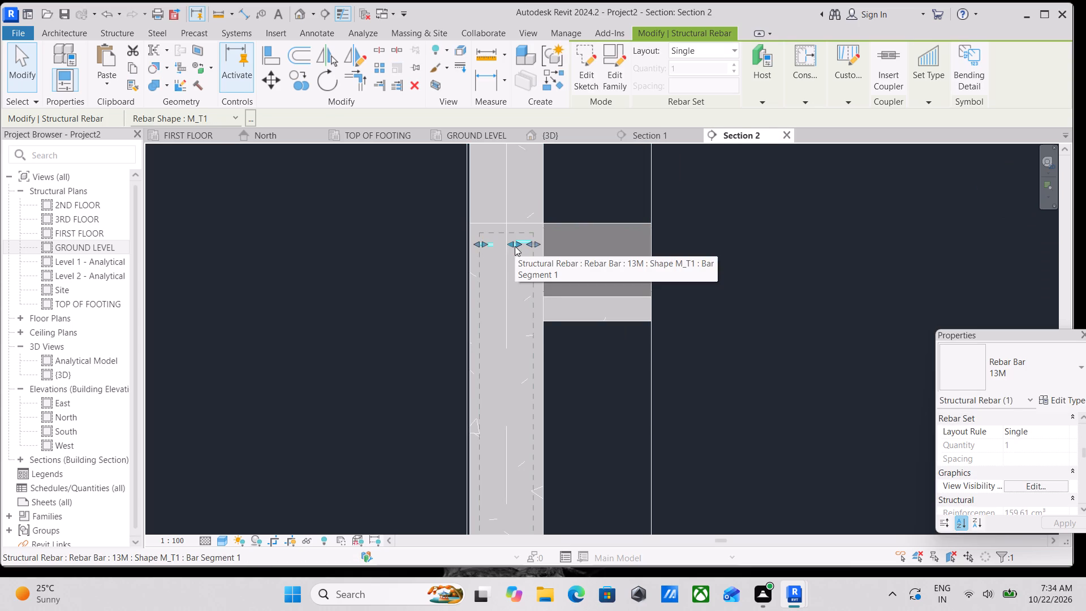
key("Escape")
scroll(515, 246, "up", 3)
double_click(479, 237)
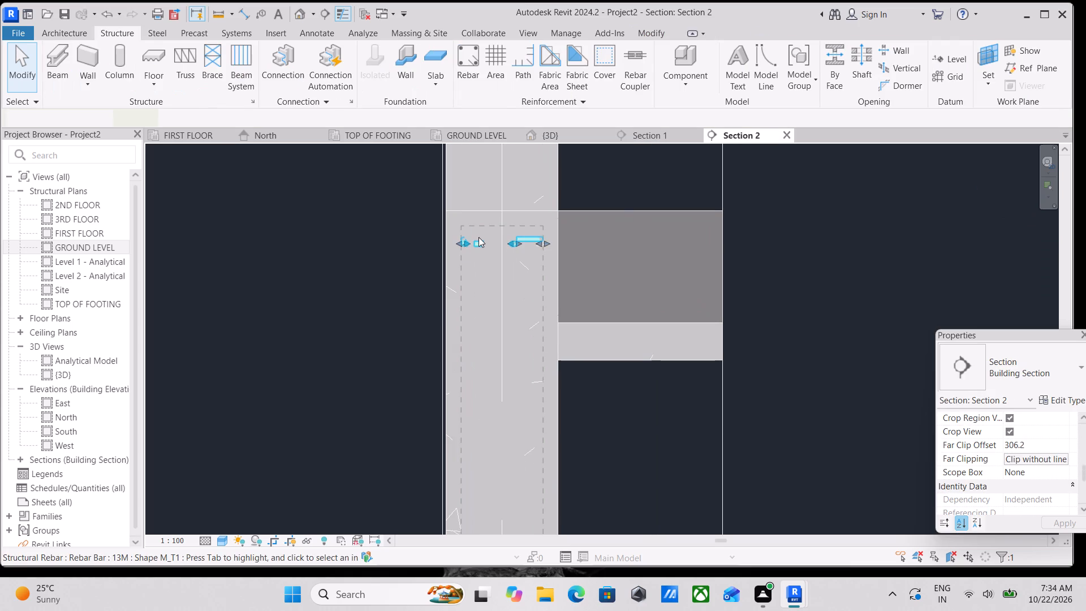
left_click(518, 257)
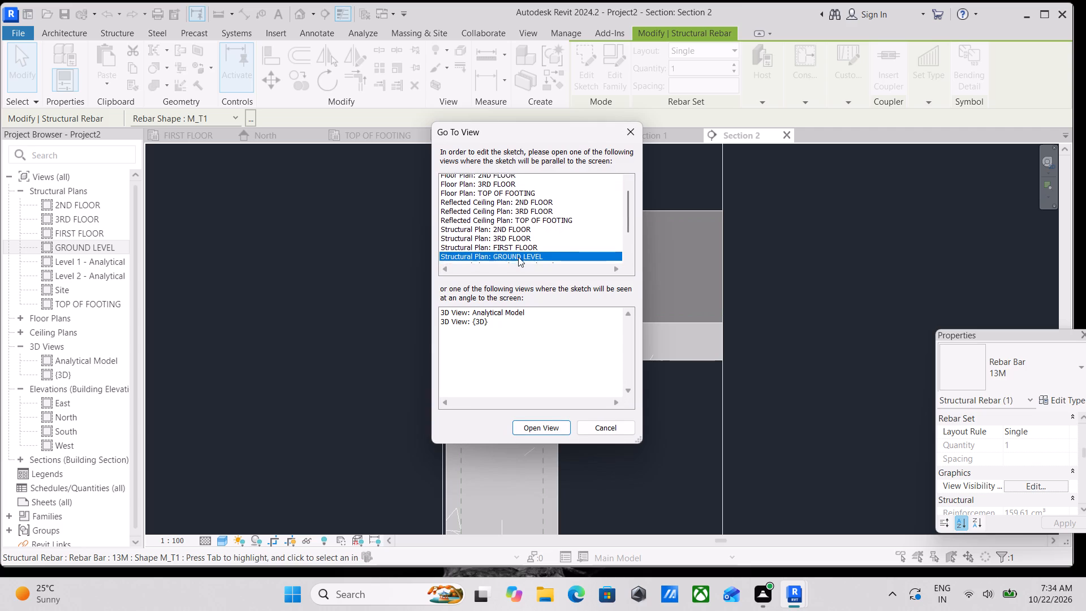
left_click(547, 431)
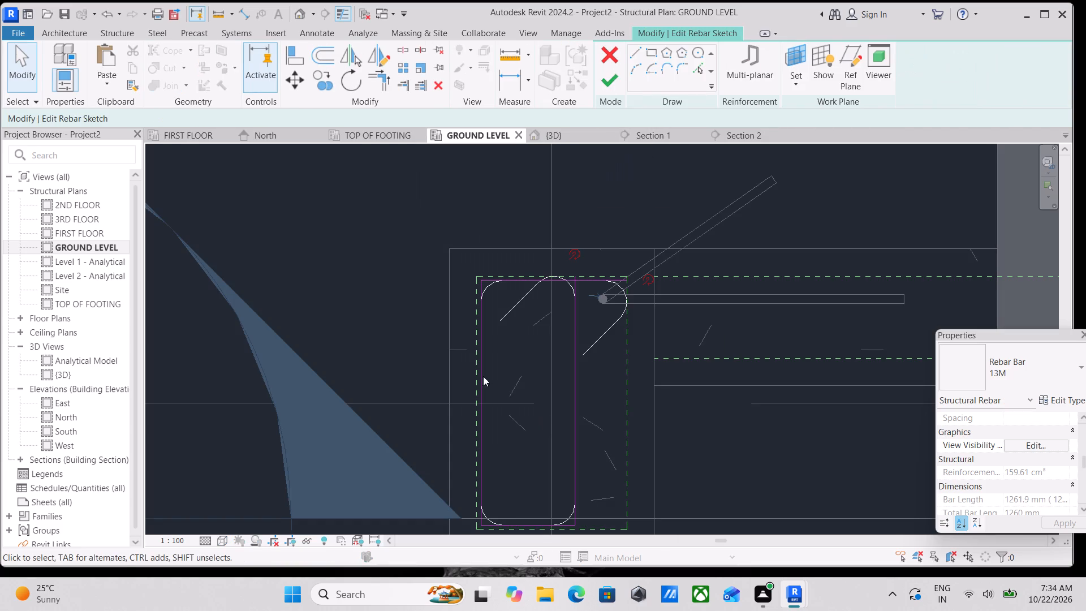
left_click(614, 78)
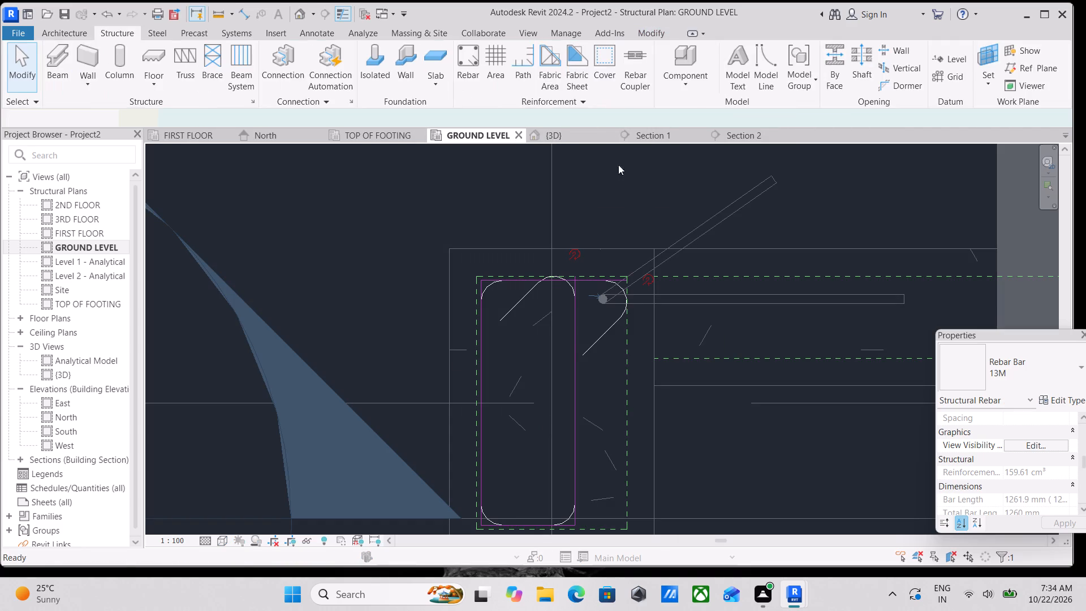
Move the M_T1 tie across the column towards the beam so that its hooked corner encloses the vertical bars.
left_click(661, 253)
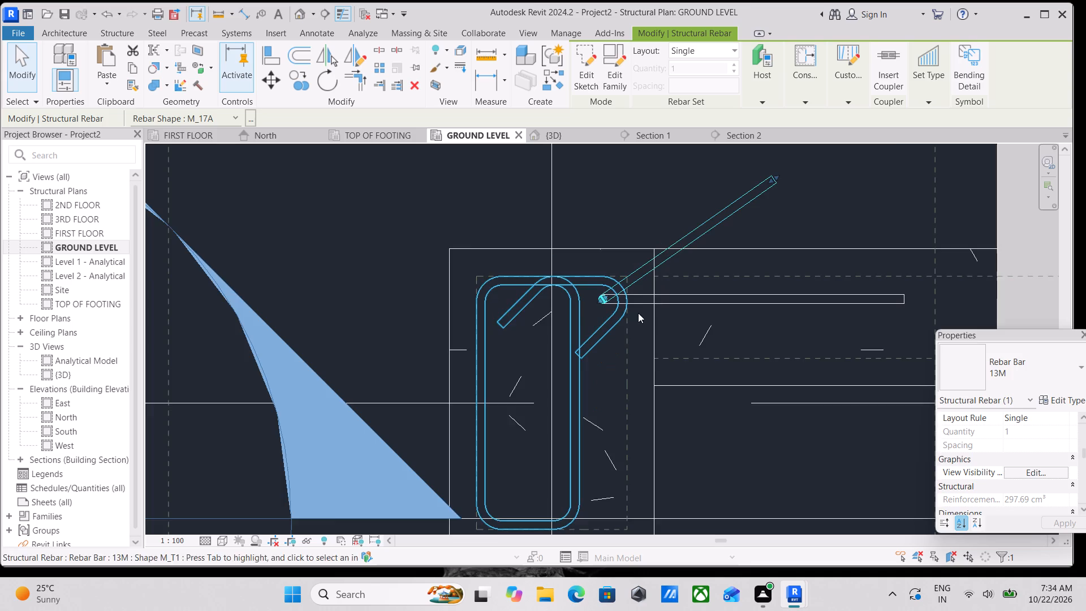
scroll(631, 319, "down", 1)
middle_click_drag(631, 319, 620, 284)
key("Escape")
left_click(563, 446)
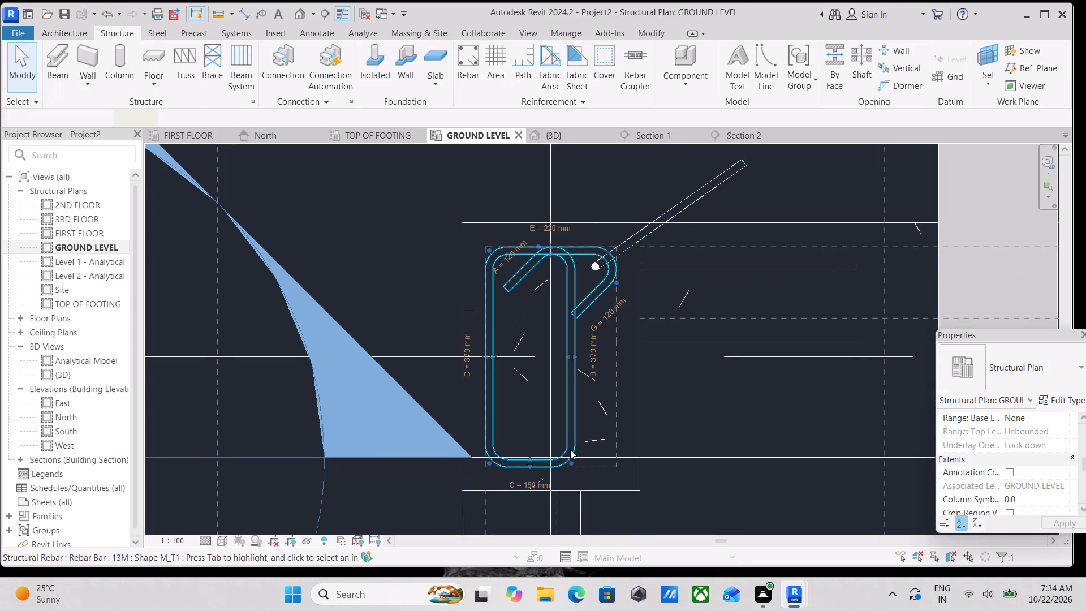
left_click_drag(577, 434, 607, 437)
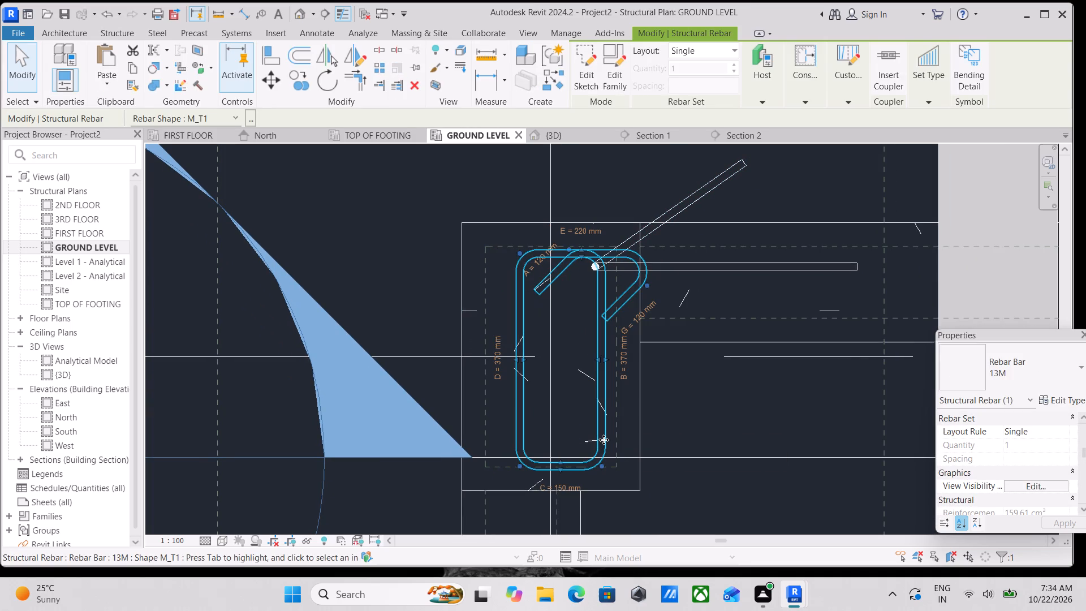
left_click_drag(520, 432, 495, 426)
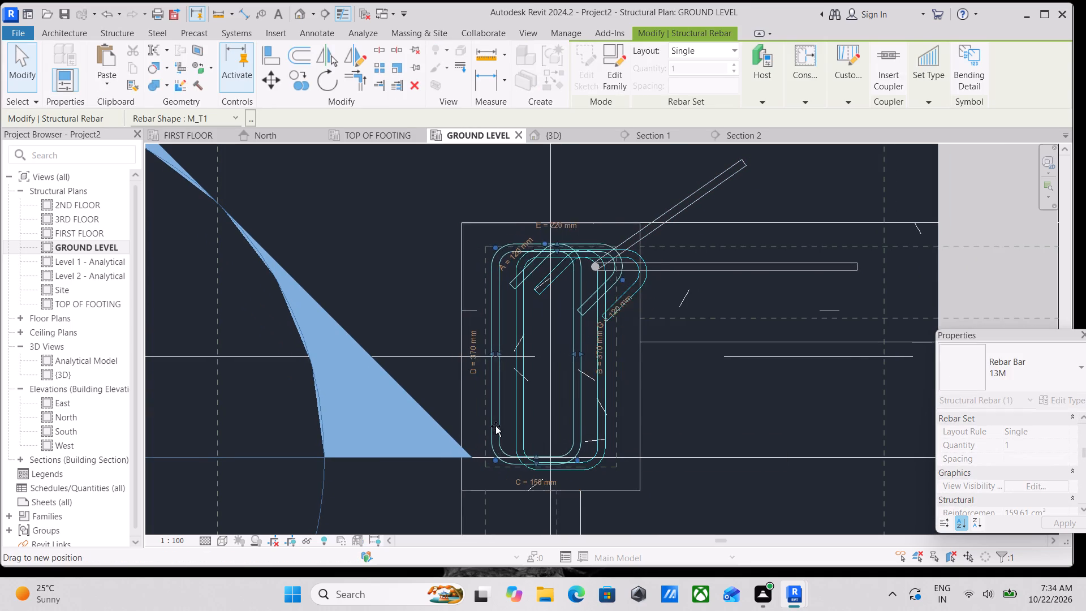
left_click_drag(495, 426, 533, 427)
key("Escape")
scroll(533, 427, "down", 1)
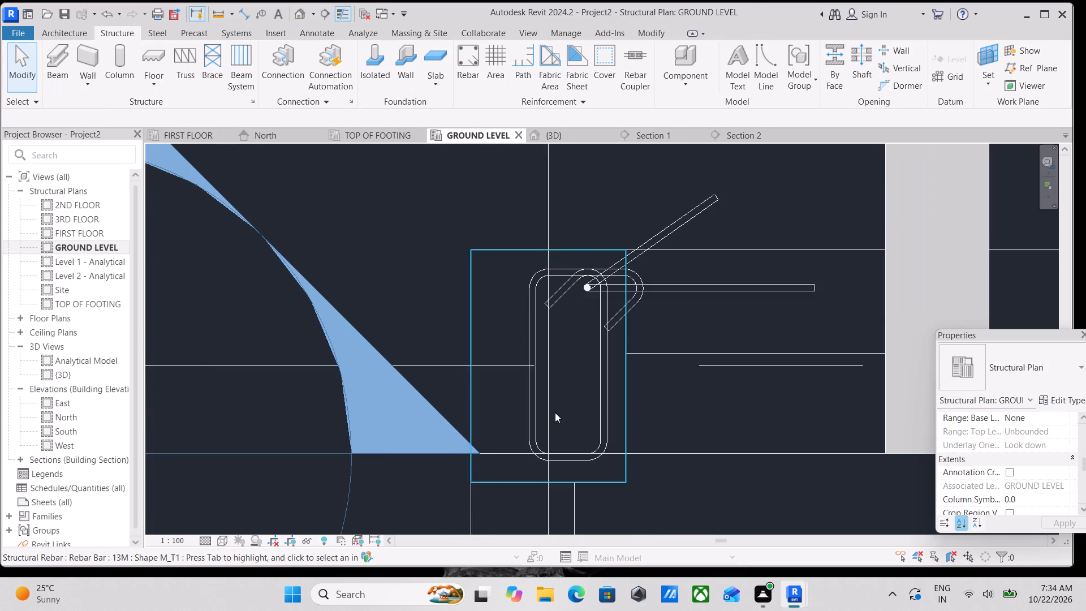
left_click_drag(539, 402, 514, 399)
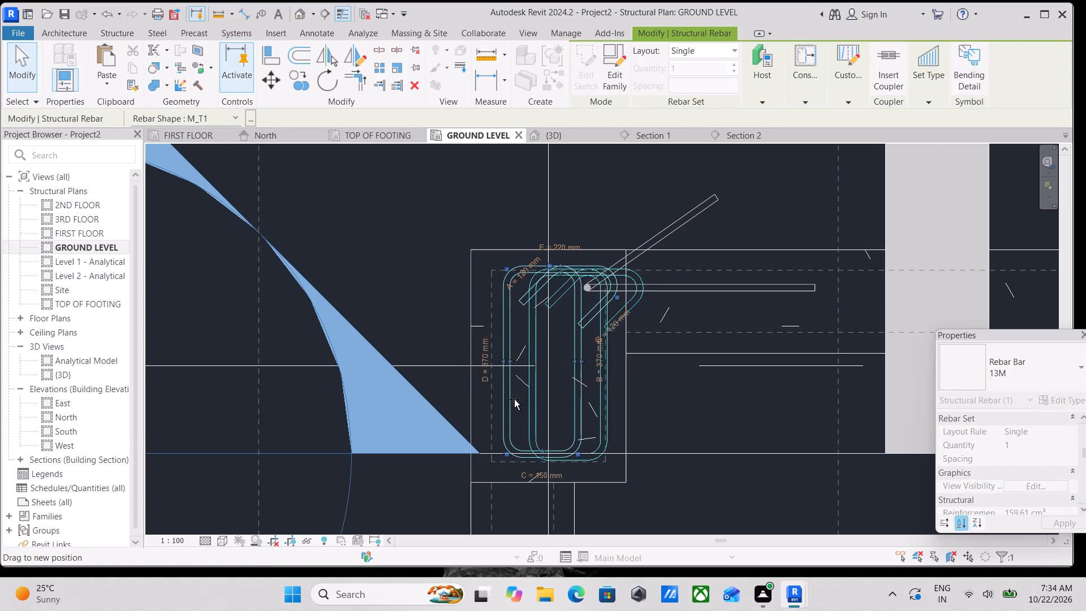
left_click_drag(514, 399, 529, 399)
key("Escape")
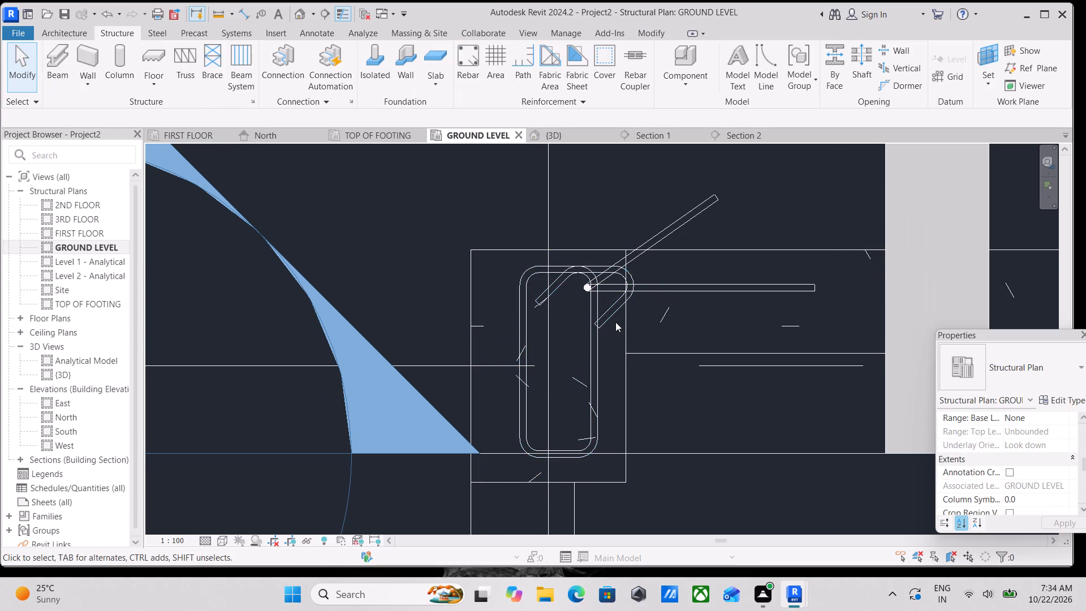
Review the rebar shapes available for the column tie, keeping M_T1.
left_click(589, 371)
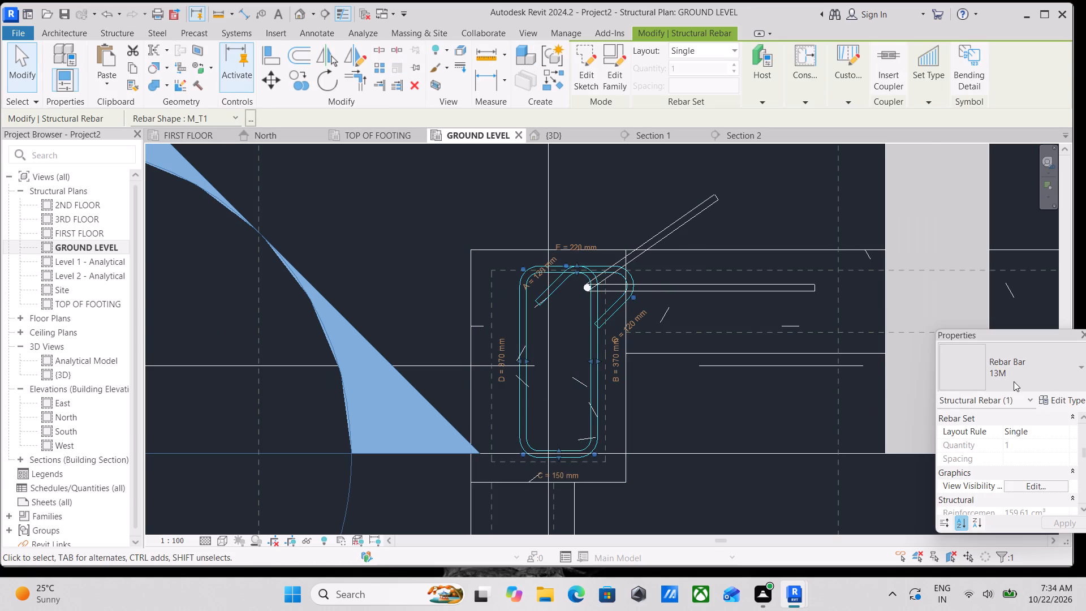
scroll(1014, 381, "down", 2)
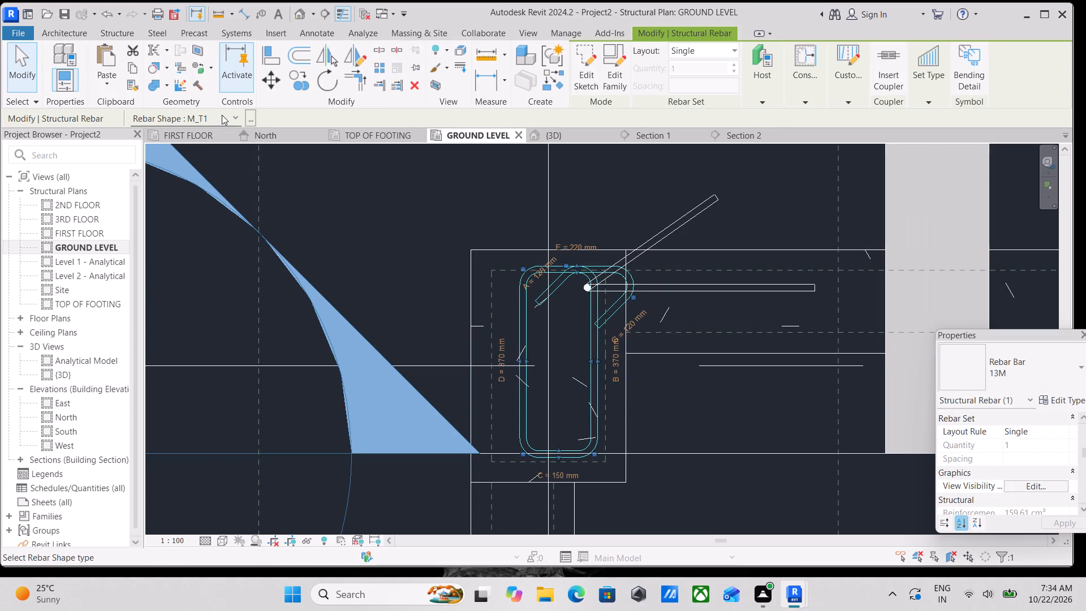
left_click(226, 115)
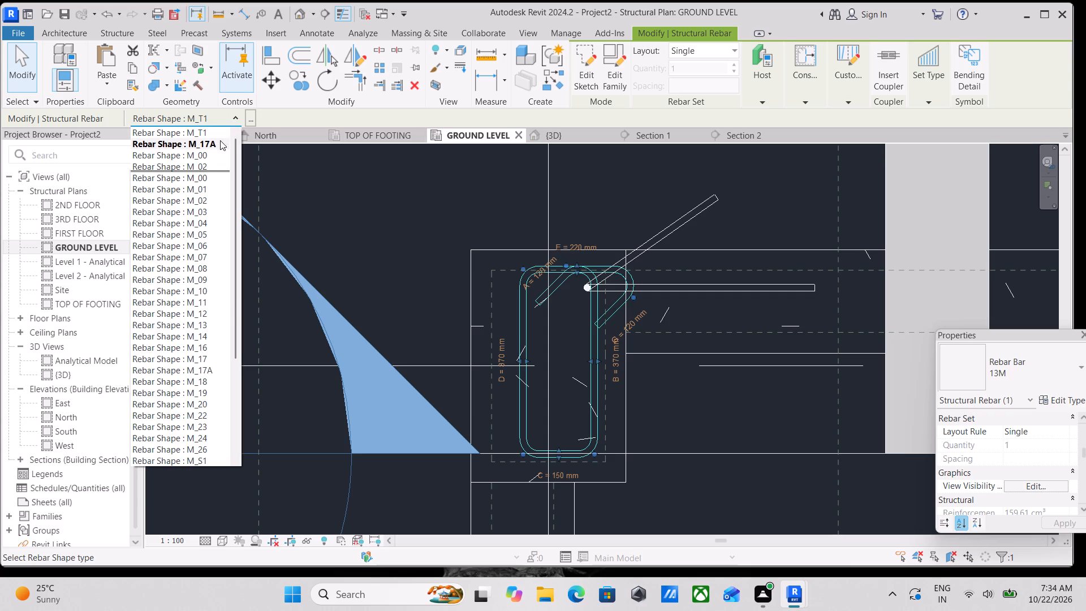
left_click(218, 126)
scroll(592, 289, "up", 2)
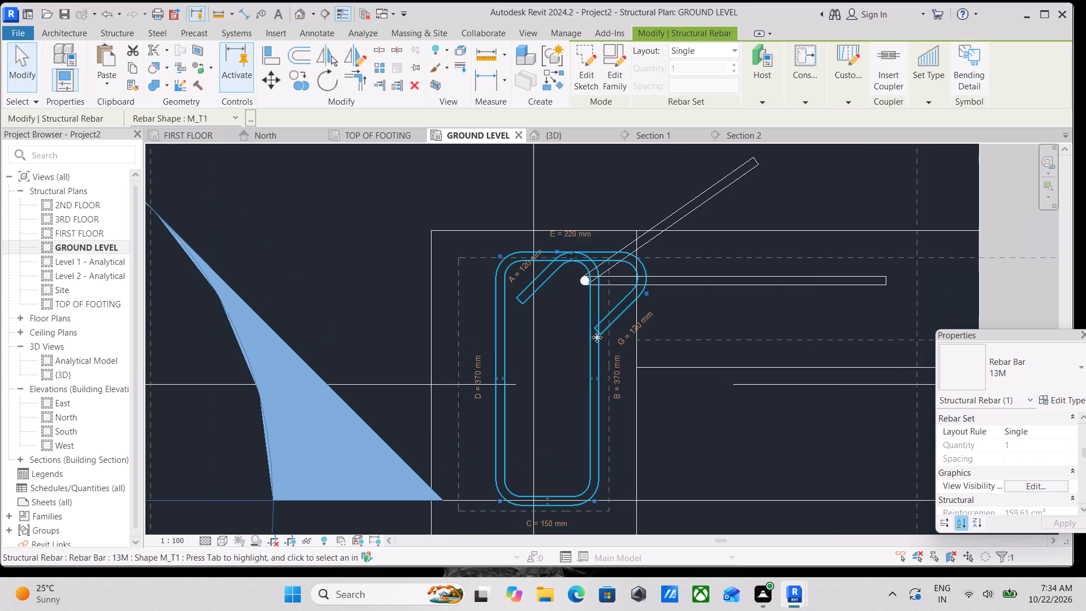
key("Escape")
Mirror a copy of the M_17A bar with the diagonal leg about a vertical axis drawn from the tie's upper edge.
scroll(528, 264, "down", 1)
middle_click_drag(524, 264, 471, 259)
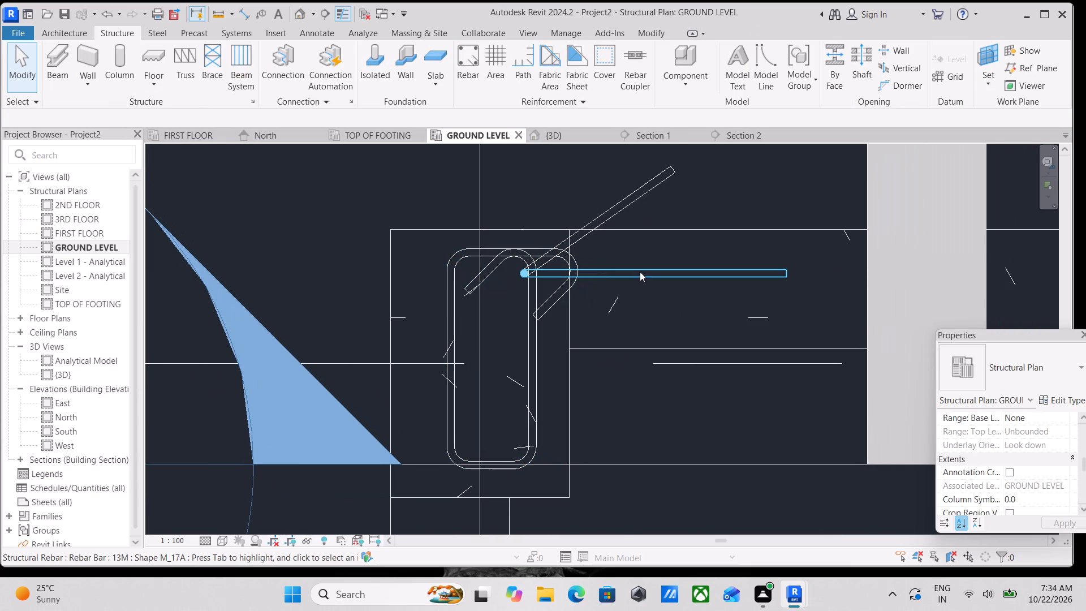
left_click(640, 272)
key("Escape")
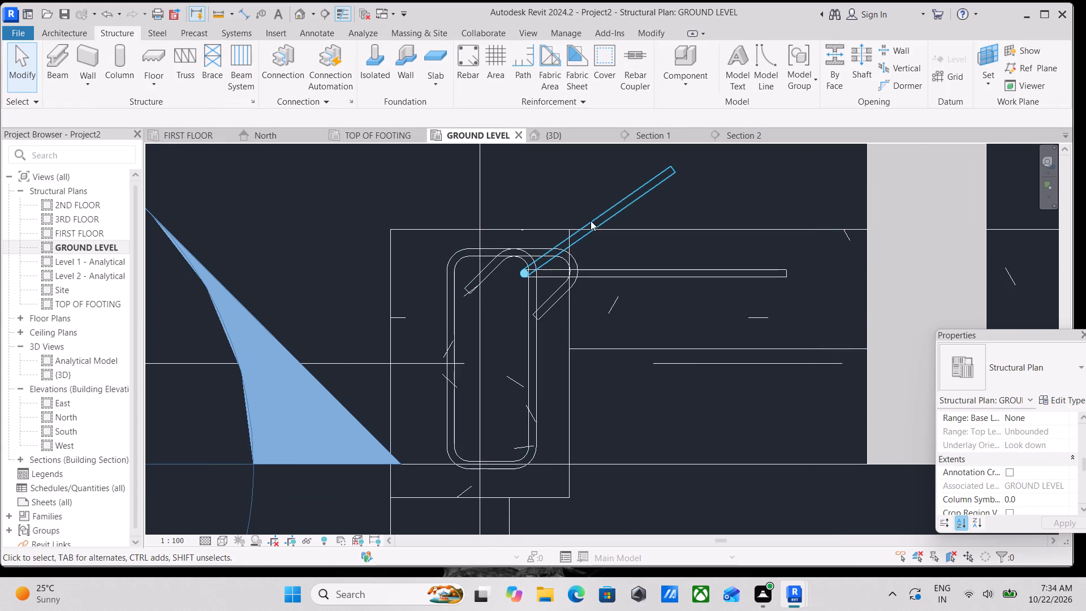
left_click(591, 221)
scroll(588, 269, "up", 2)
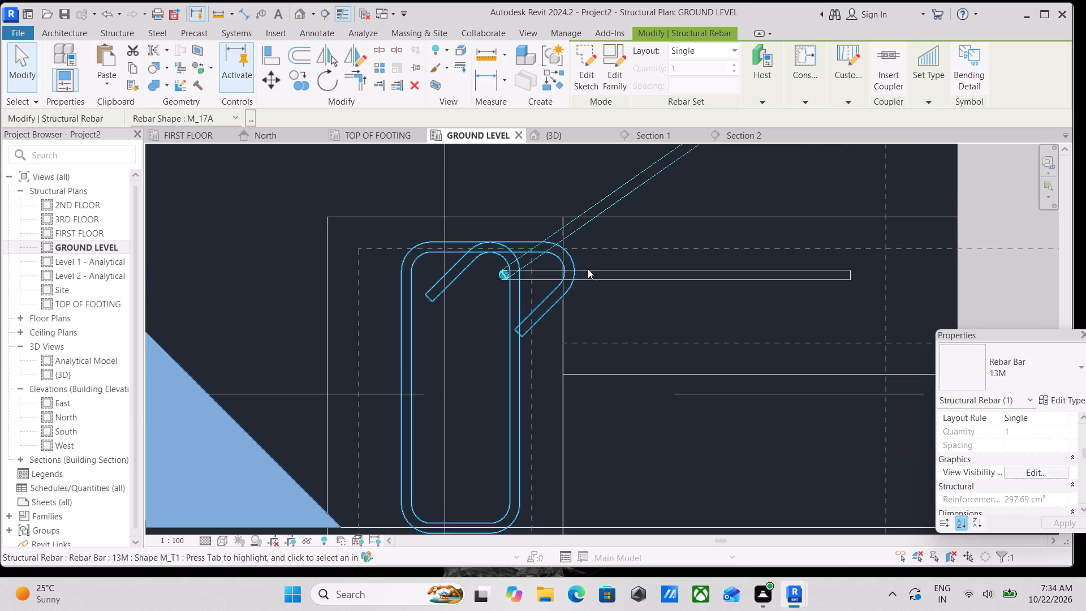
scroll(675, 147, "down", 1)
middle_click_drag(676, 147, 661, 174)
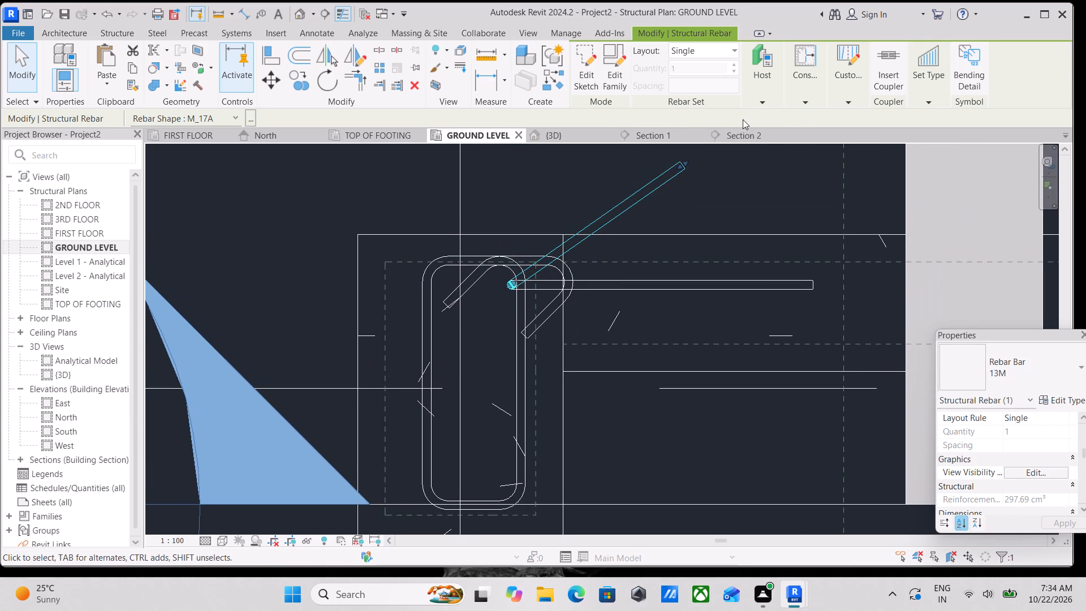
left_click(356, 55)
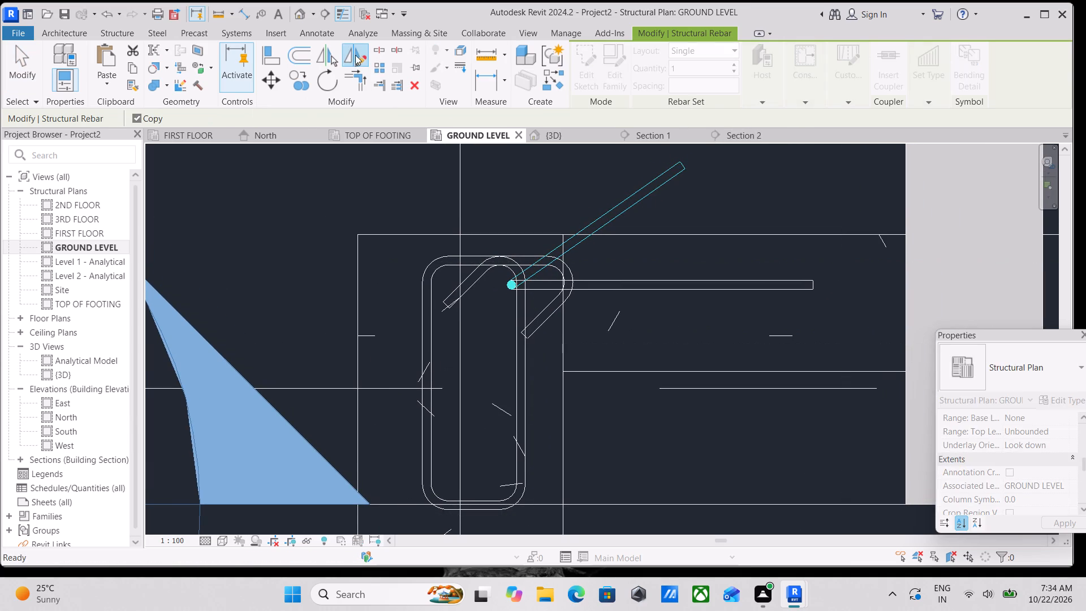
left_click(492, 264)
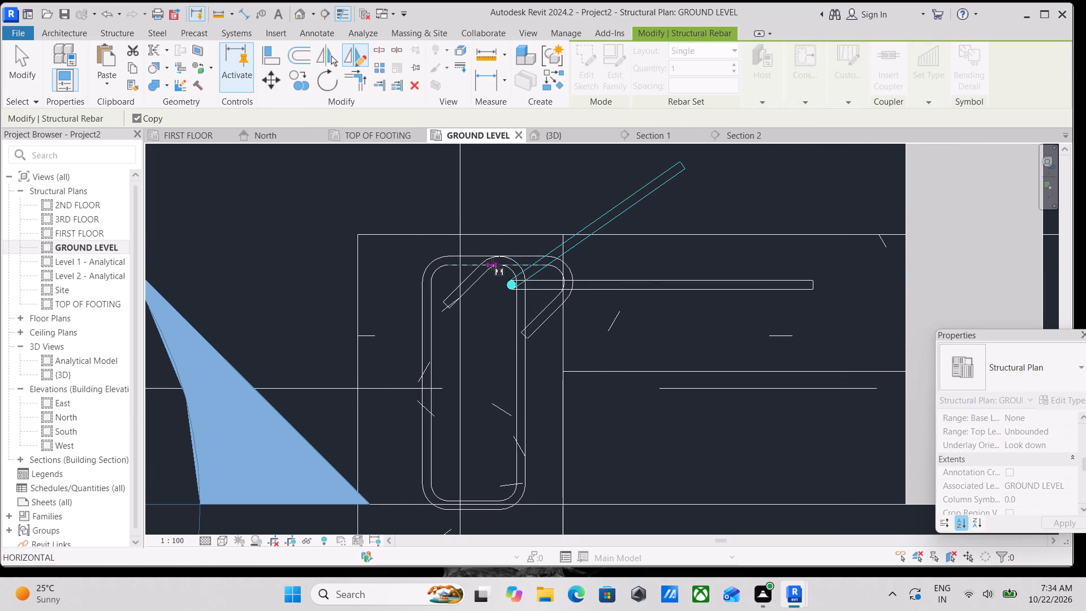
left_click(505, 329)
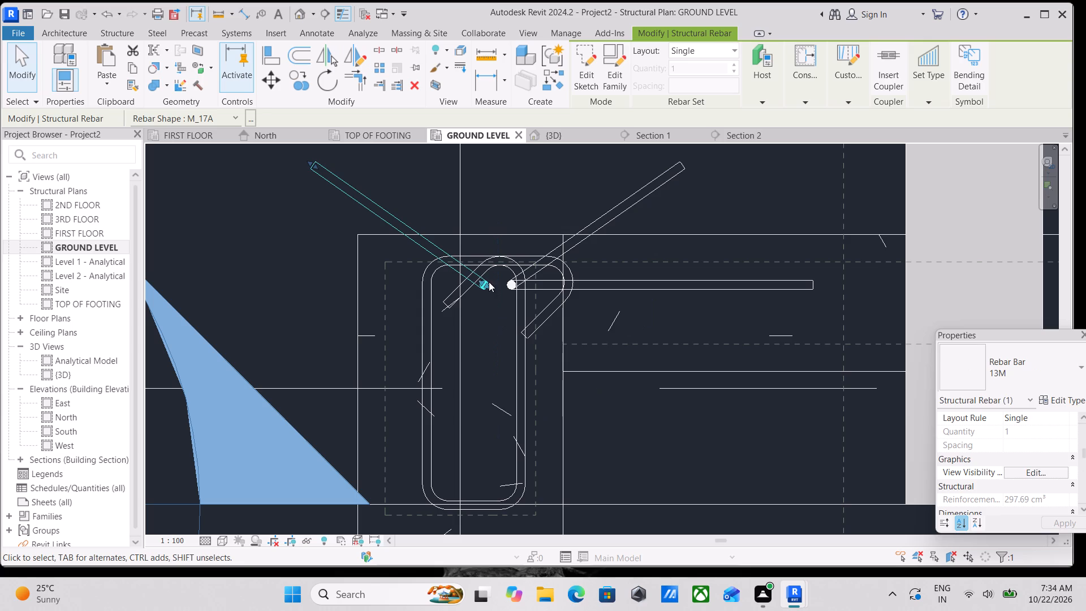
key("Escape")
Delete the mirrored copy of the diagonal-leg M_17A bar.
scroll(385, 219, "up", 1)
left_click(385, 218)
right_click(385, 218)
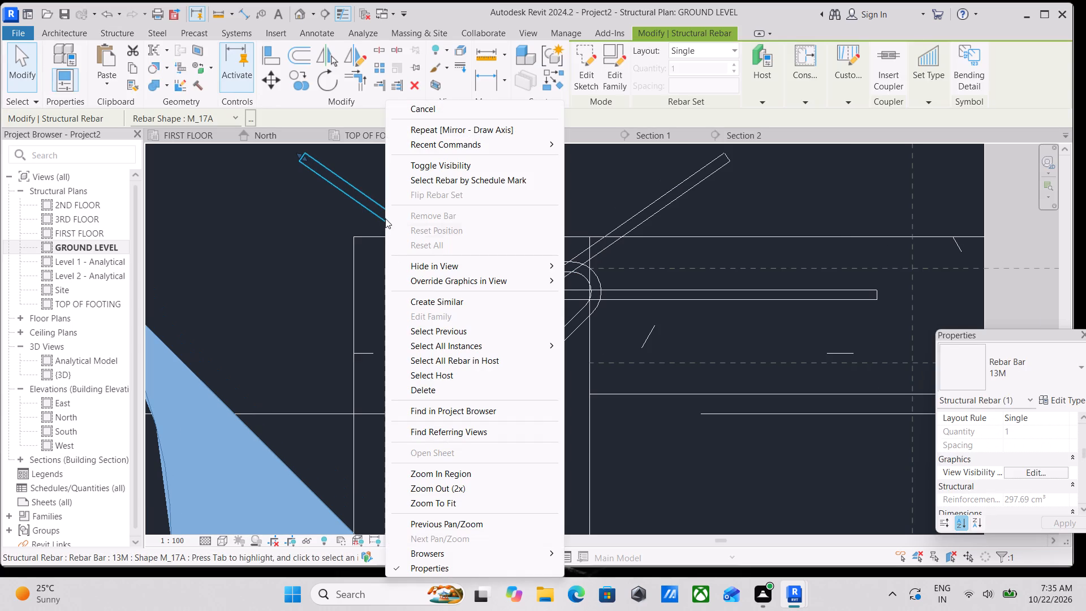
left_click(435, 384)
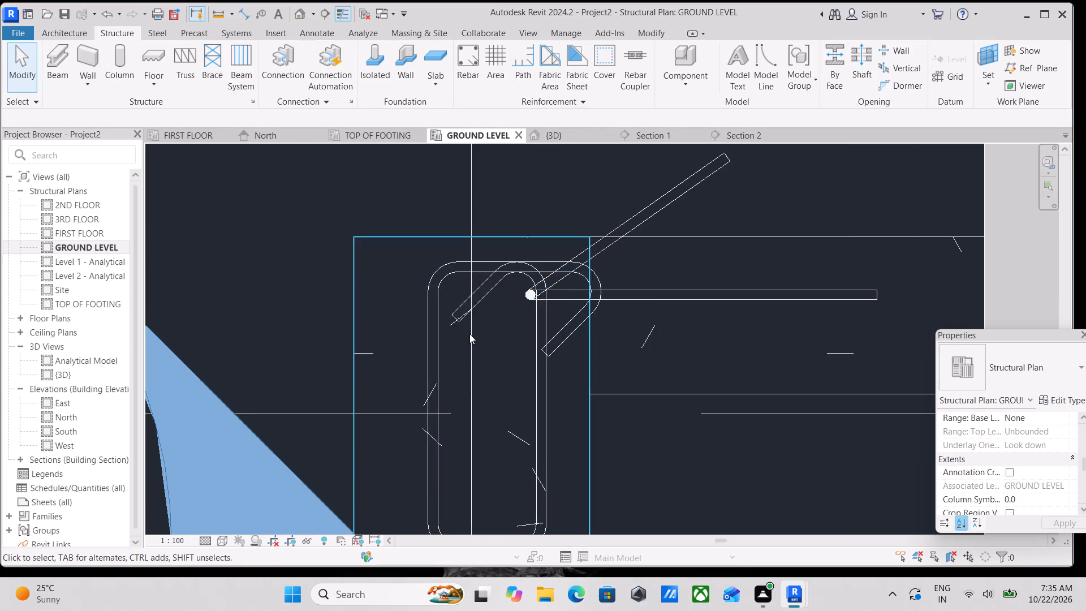
Mirror a copy of the diagonal-leg M_17A bar to the tie's opposite corner about a horizontal axis through its long side's midpoint.
scroll(469, 334, "down", 5)
scroll(477, 332, "up", 4)
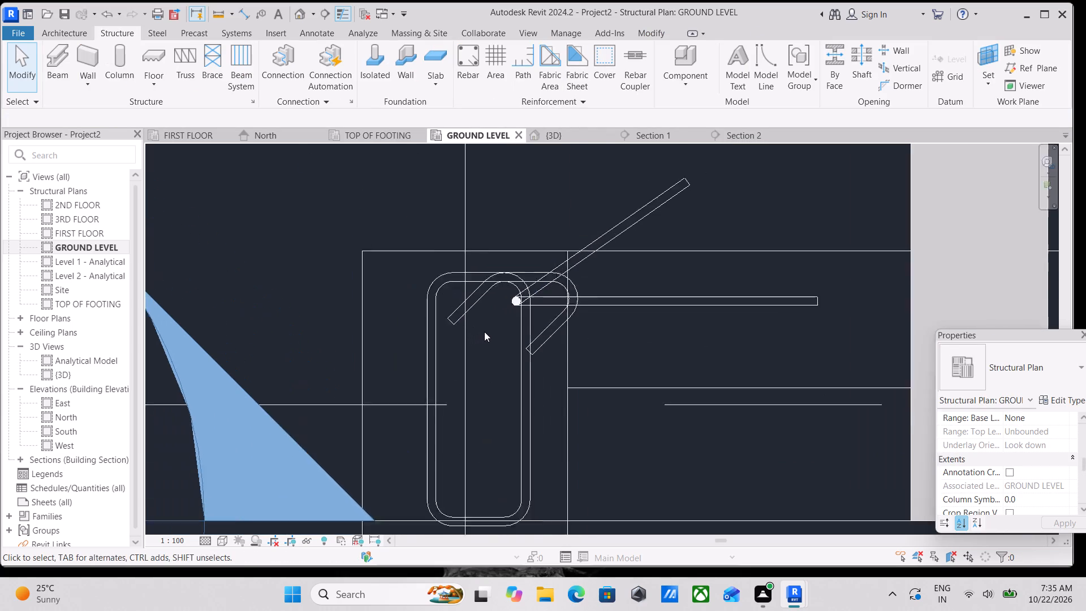
scroll(484, 332, "up", 2)
left_click(528, 291)
scroll(520, 296, "down", 2)
middle_click_drag(520, 296, 464, 249)
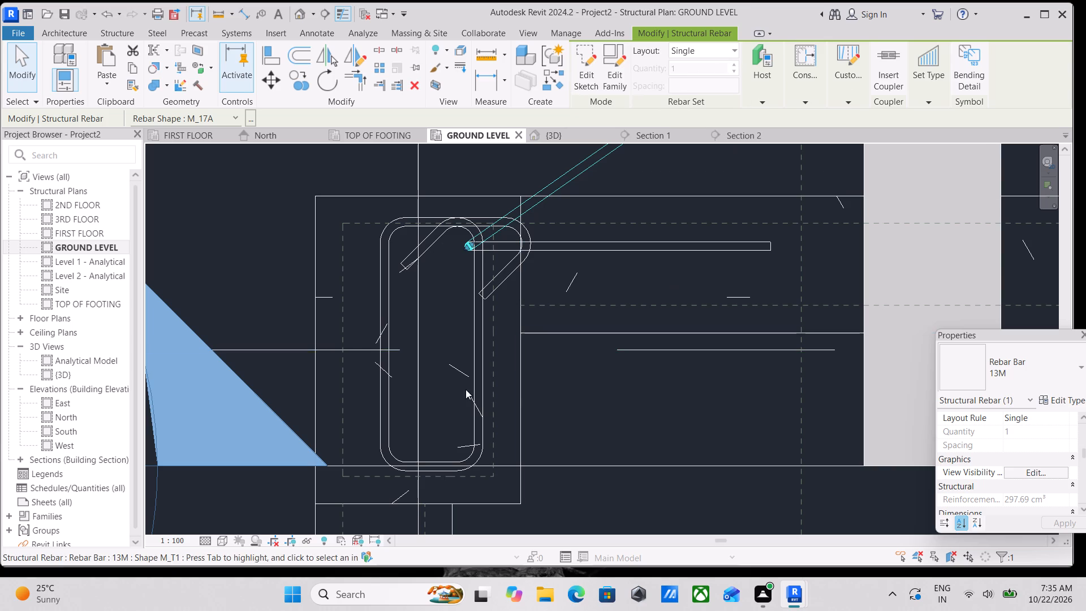
scroll(478, 361, "up", 2)
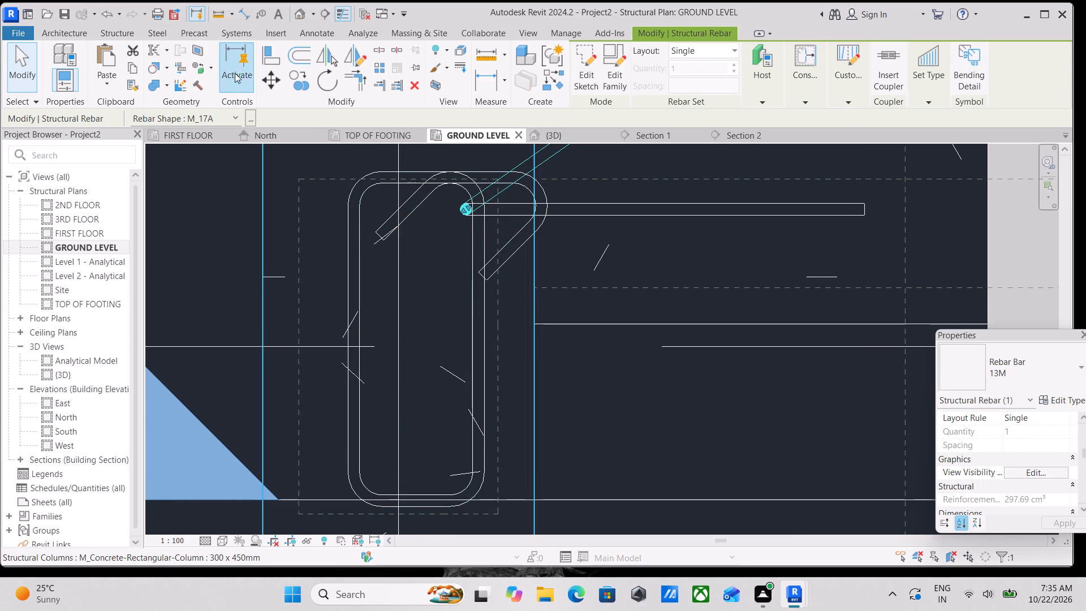
left_click(360, 54)
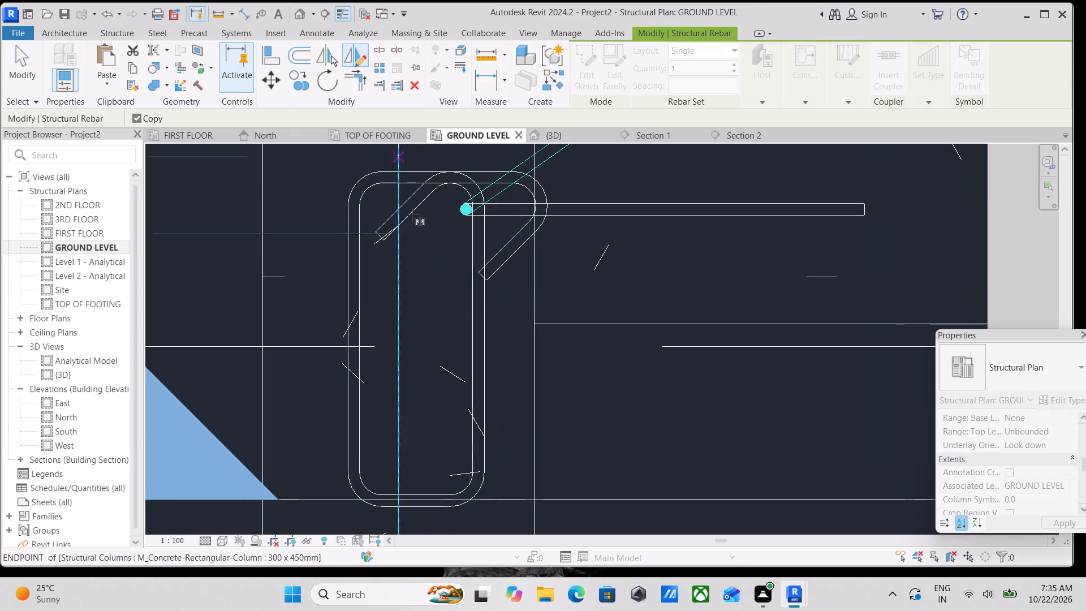
left_click(472, 341)
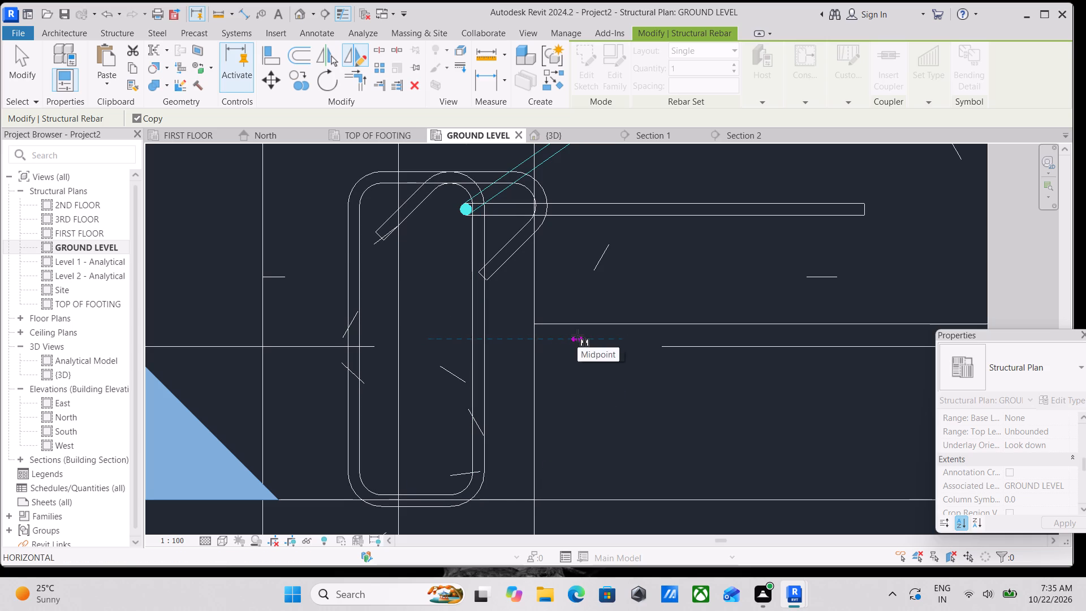
left_click(578, 335)
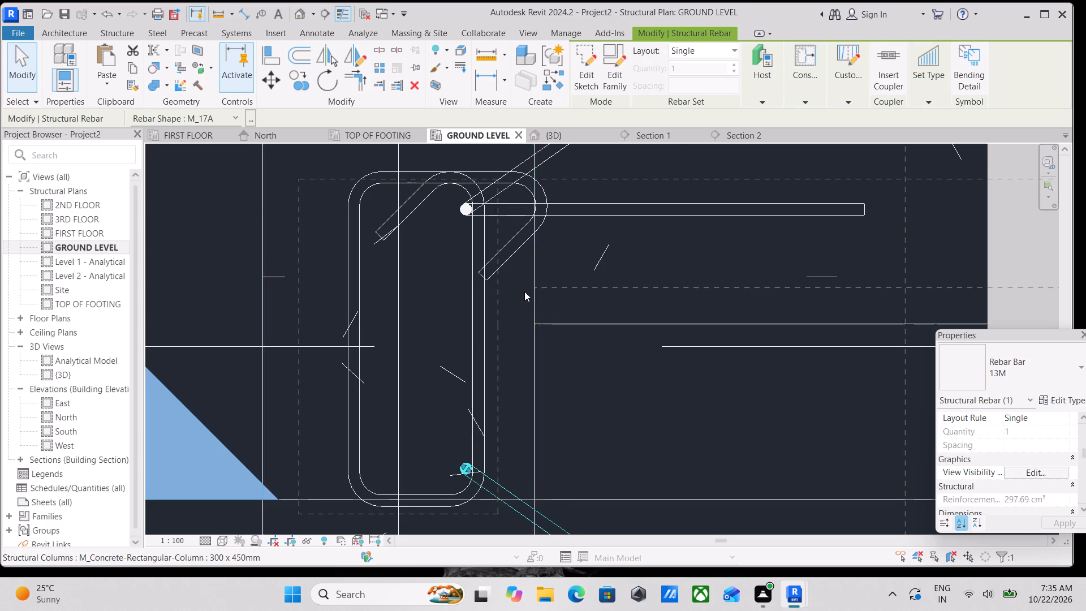
scroll(521, 287, "down", 3)
middle_click_drag(486, 339, 478, 296)
scroll(506, 389, "up", 3)
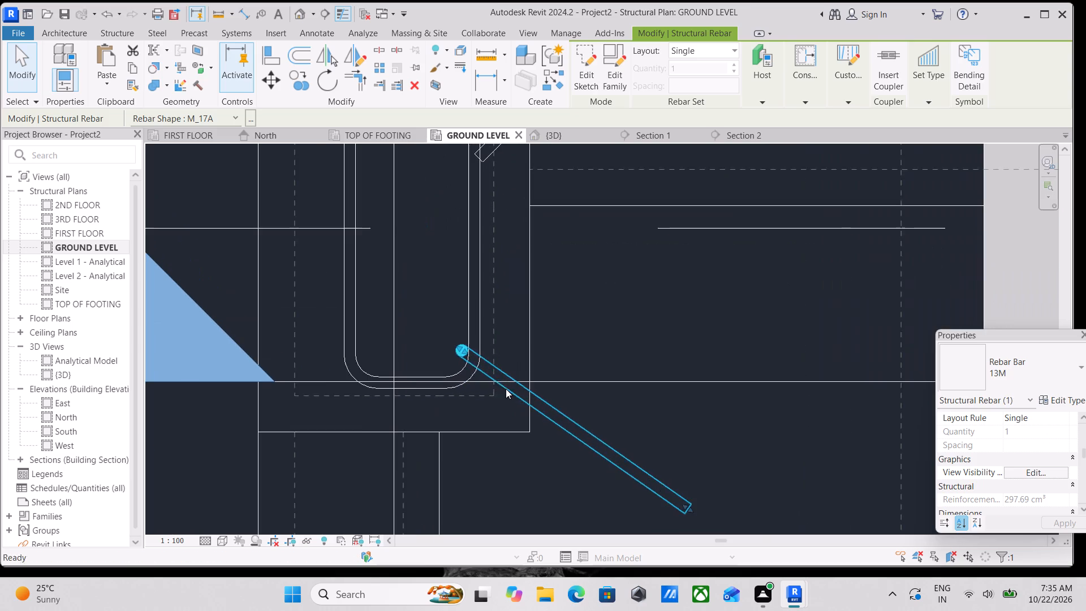
key("Escape")
scroll(475, 361, "down", 1)
middle_click_drag(475, 361, 480, 360)
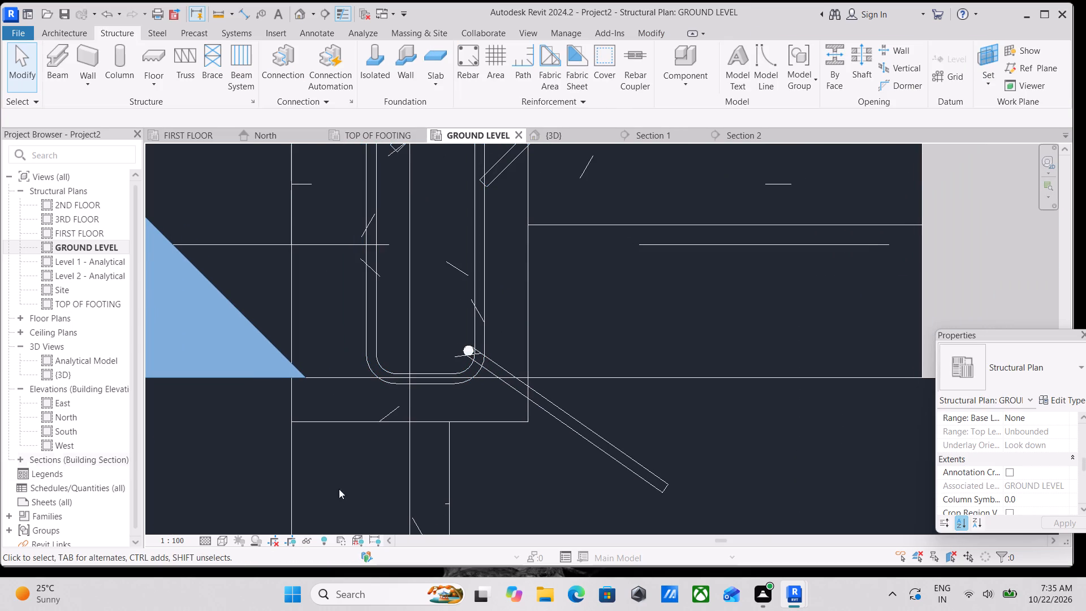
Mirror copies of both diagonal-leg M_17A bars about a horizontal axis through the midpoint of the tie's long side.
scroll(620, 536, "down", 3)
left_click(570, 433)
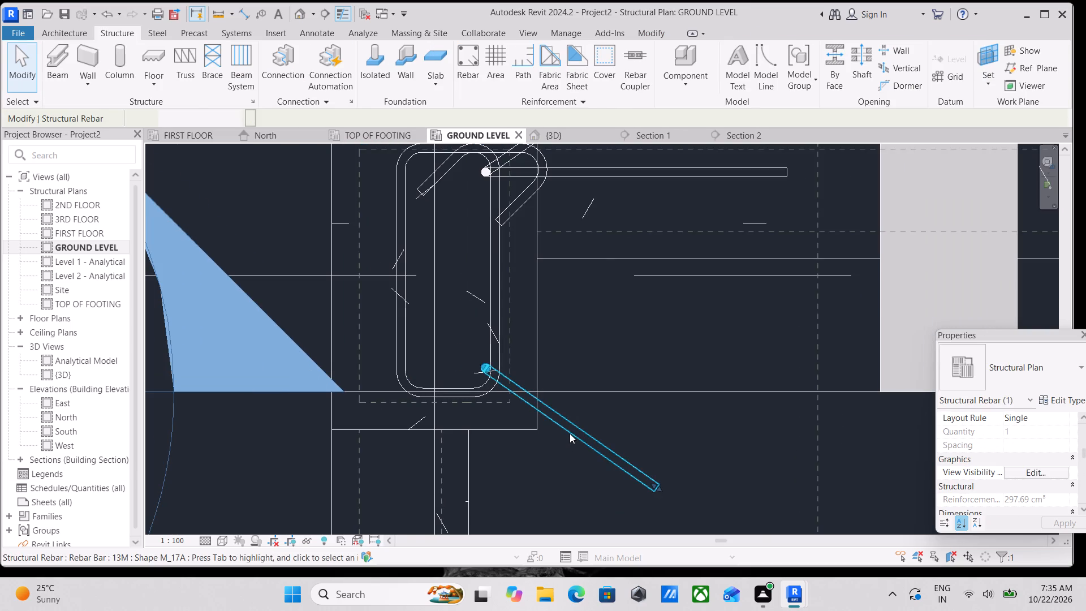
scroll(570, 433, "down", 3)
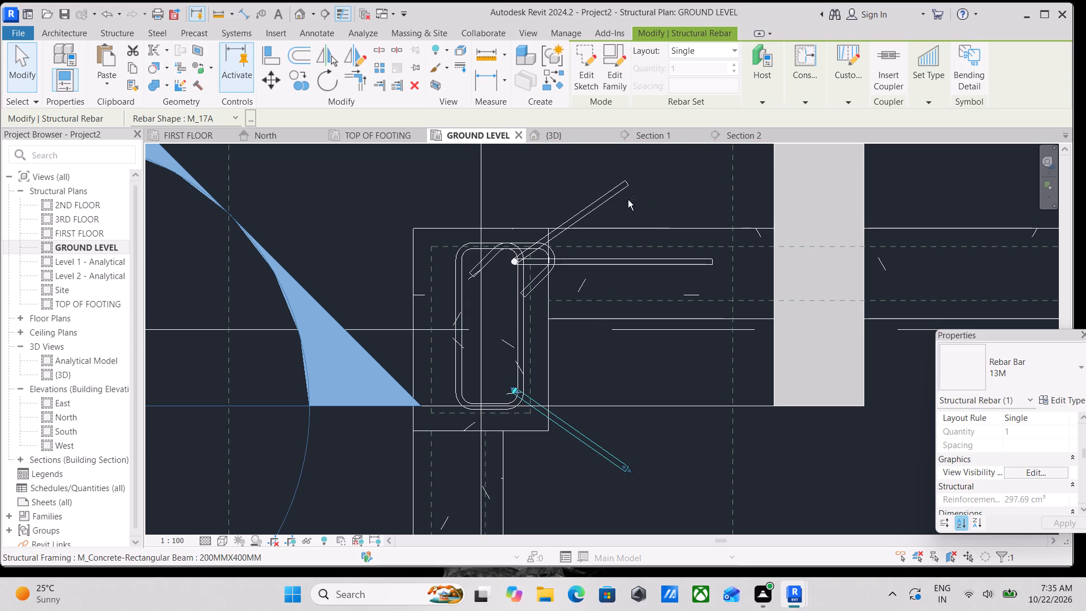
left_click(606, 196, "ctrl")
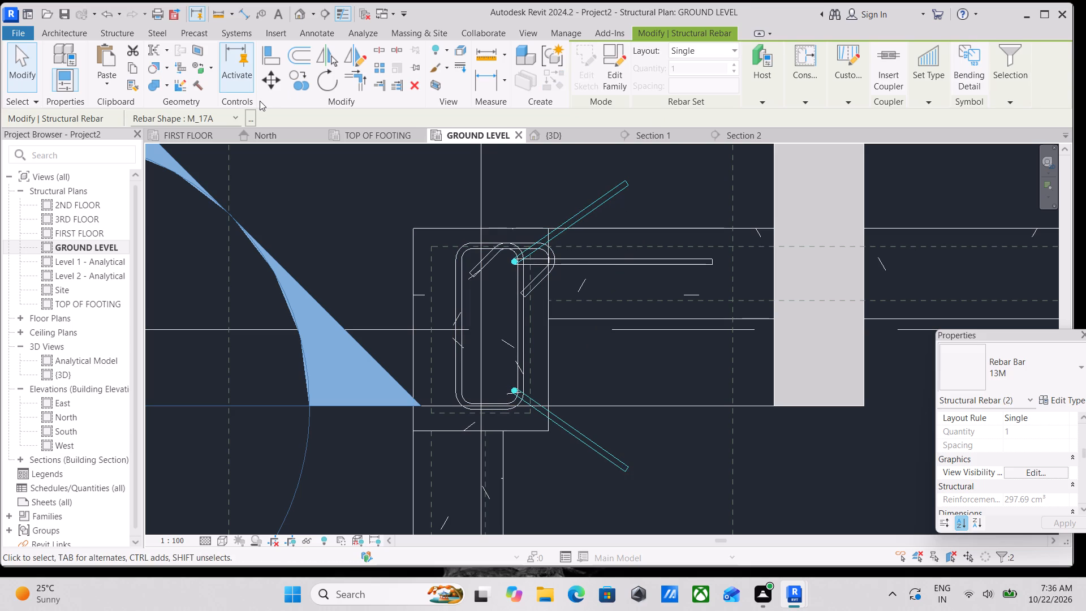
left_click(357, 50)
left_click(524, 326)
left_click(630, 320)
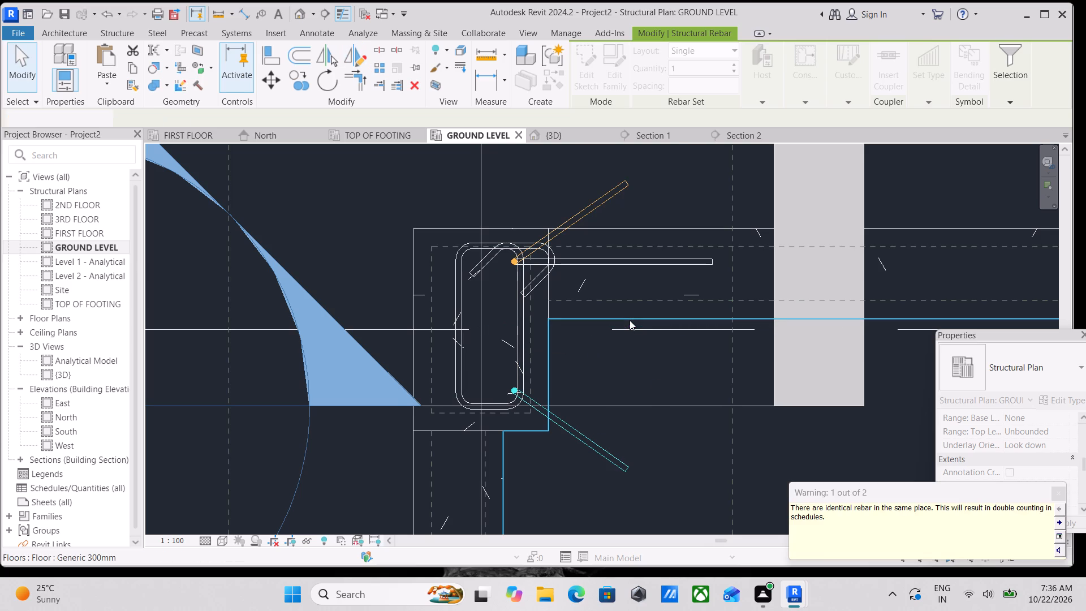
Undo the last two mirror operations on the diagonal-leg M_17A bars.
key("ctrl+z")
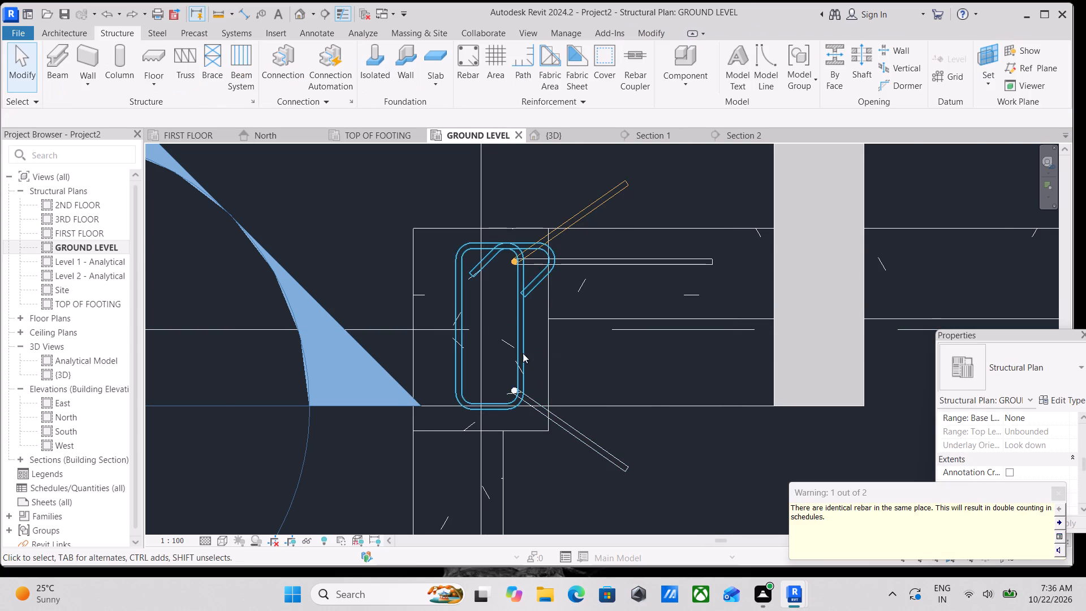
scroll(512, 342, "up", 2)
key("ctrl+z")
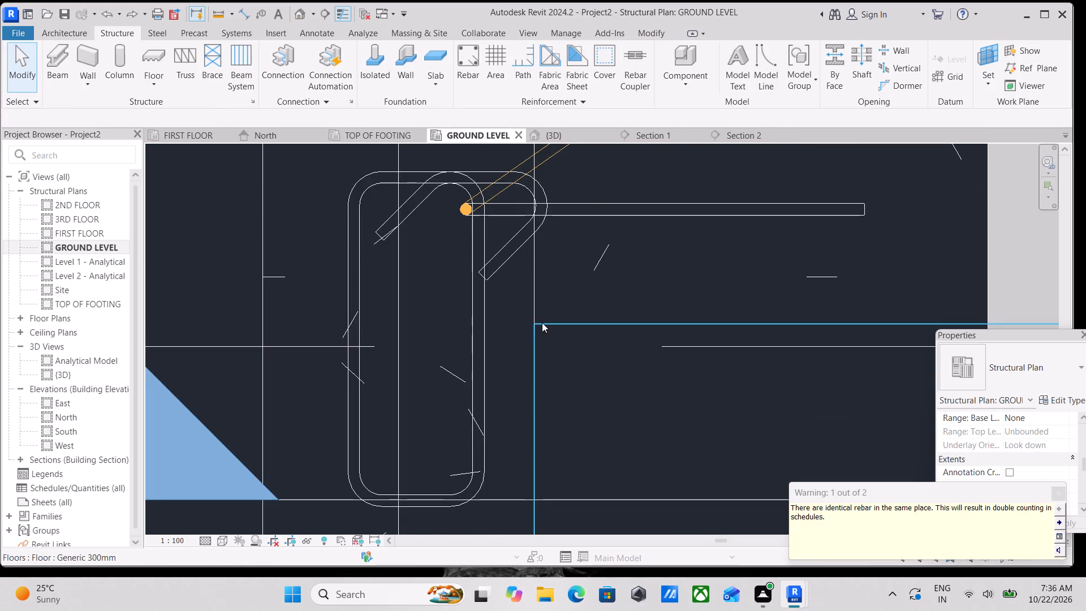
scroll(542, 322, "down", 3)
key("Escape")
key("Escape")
Mirror a copy of the remaining diagonal-leg M_17A bar about a horizontal axis through the midpoint of the tie's long side.
left_click(557, 200)
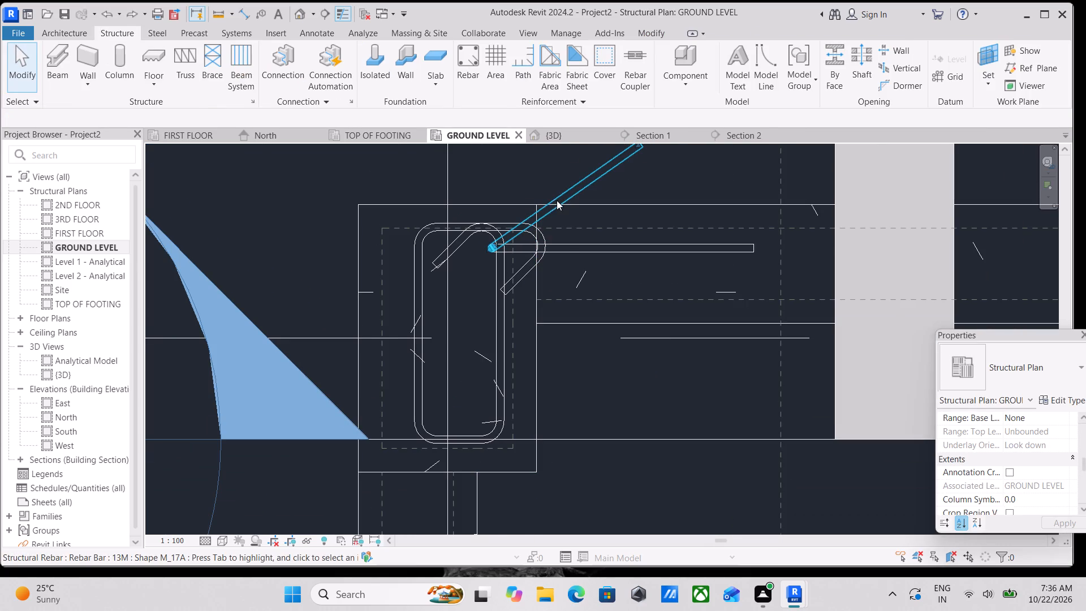
left_click(355, 57)
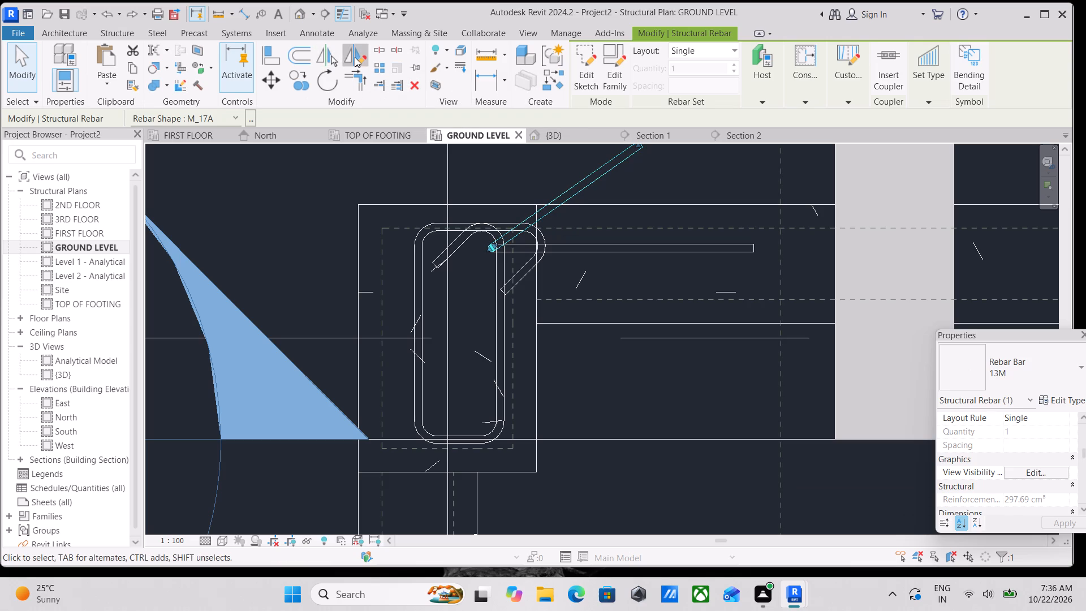
scroll(414, 161, "up", 2)
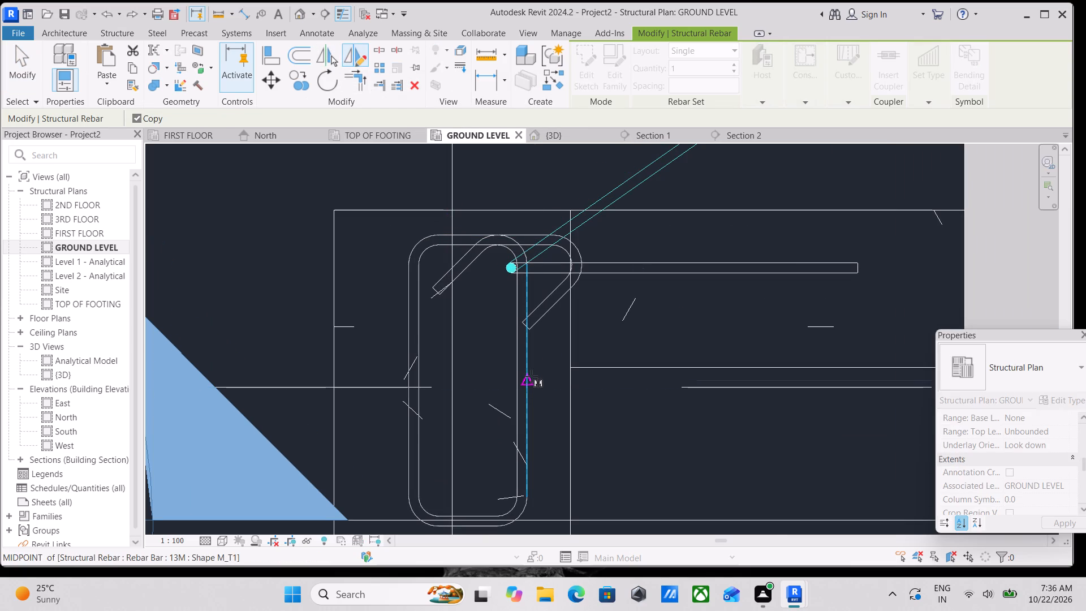
left_click(531, 376)
left_click(688, 387)
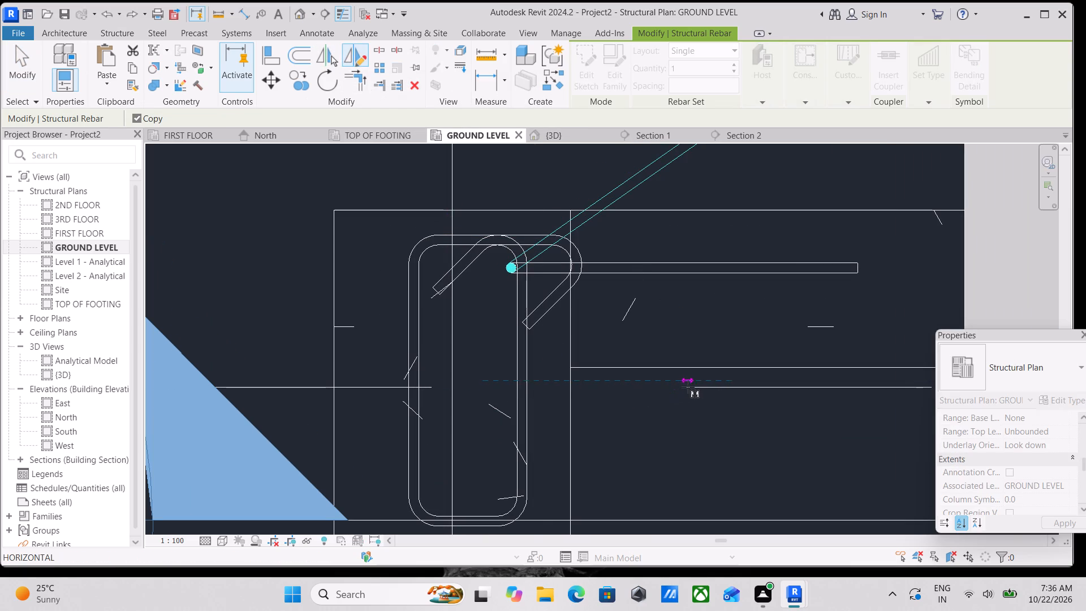
scroll(646, 350, "down", 2)
middle_click_drag(646, 350, 641, 304)
key("Escape")
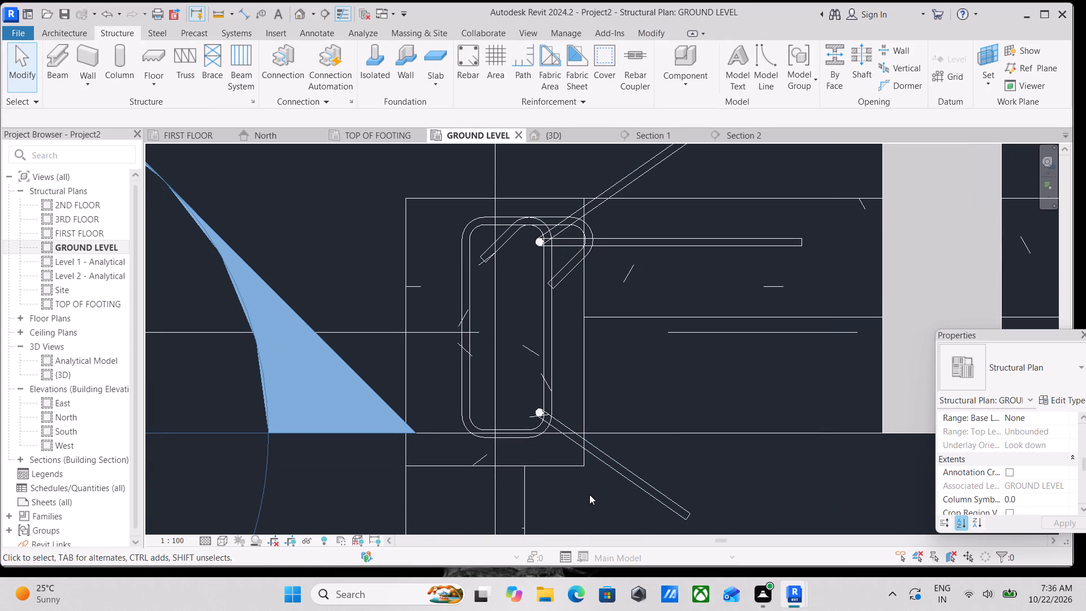
Mirror copies of the new diagonal-leg bar and the horizontal-leg bar about a vertical axis through the midpoint of the tie's short side.
left_click(597, 459, "ctrl")
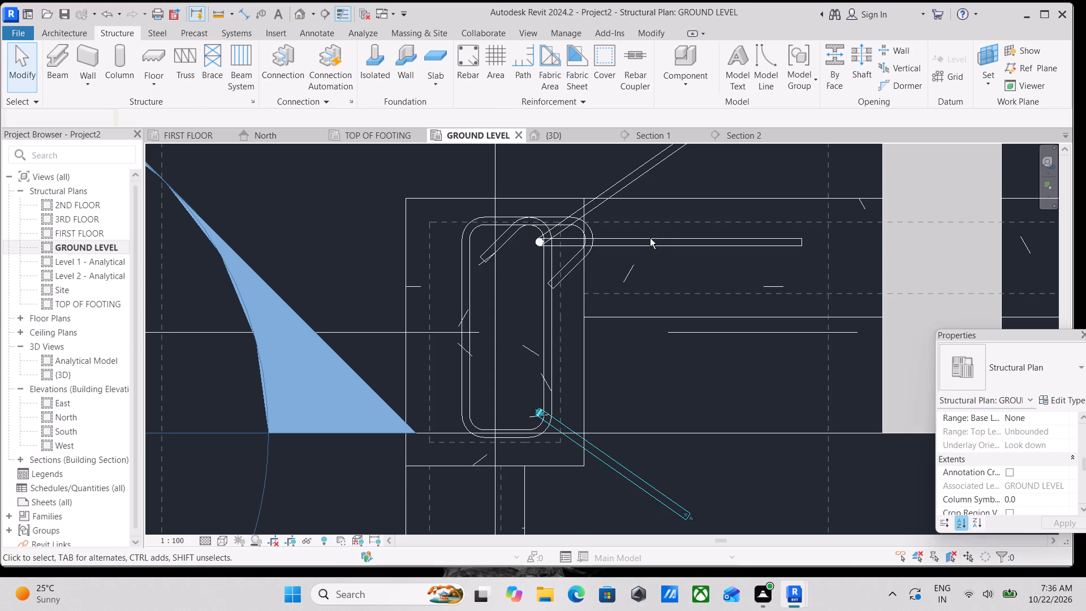
left_click(657, 239, "ctrl")
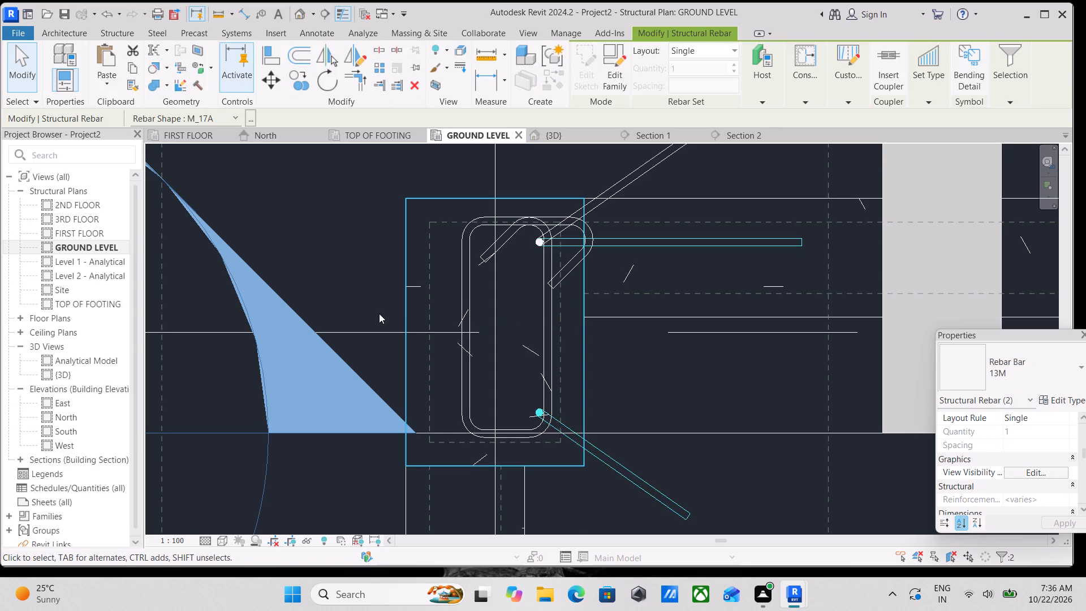
left_click(357, 62)
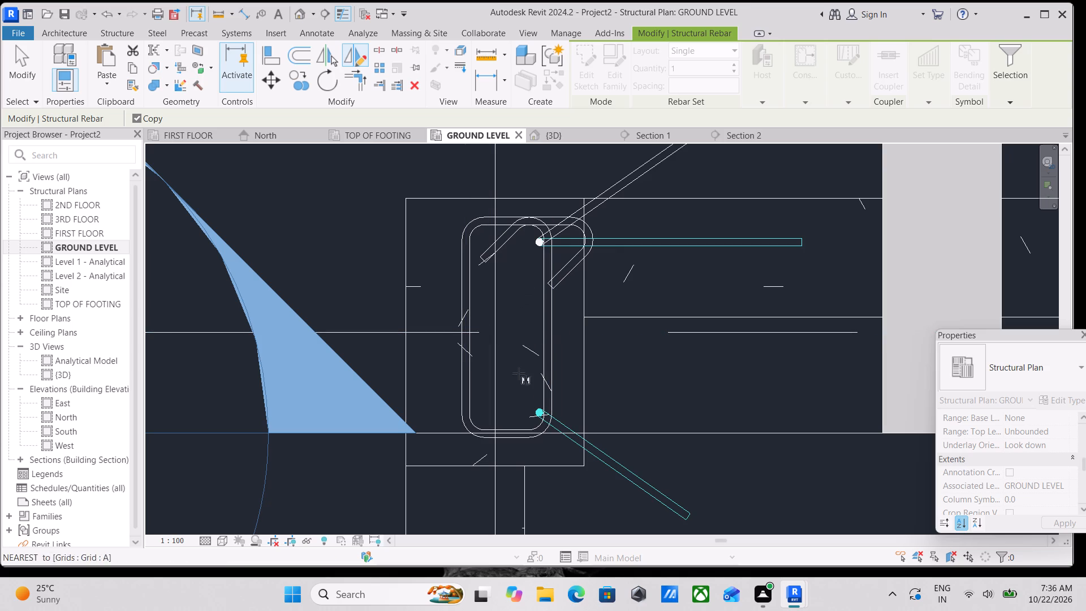
left_click(510, 431)
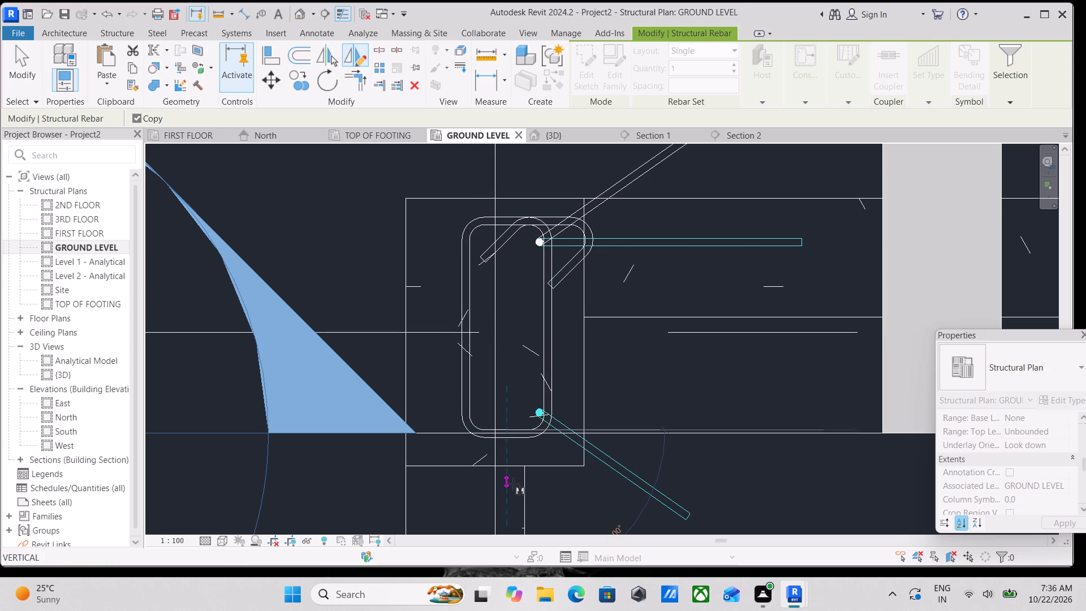
left_click(513, 484)
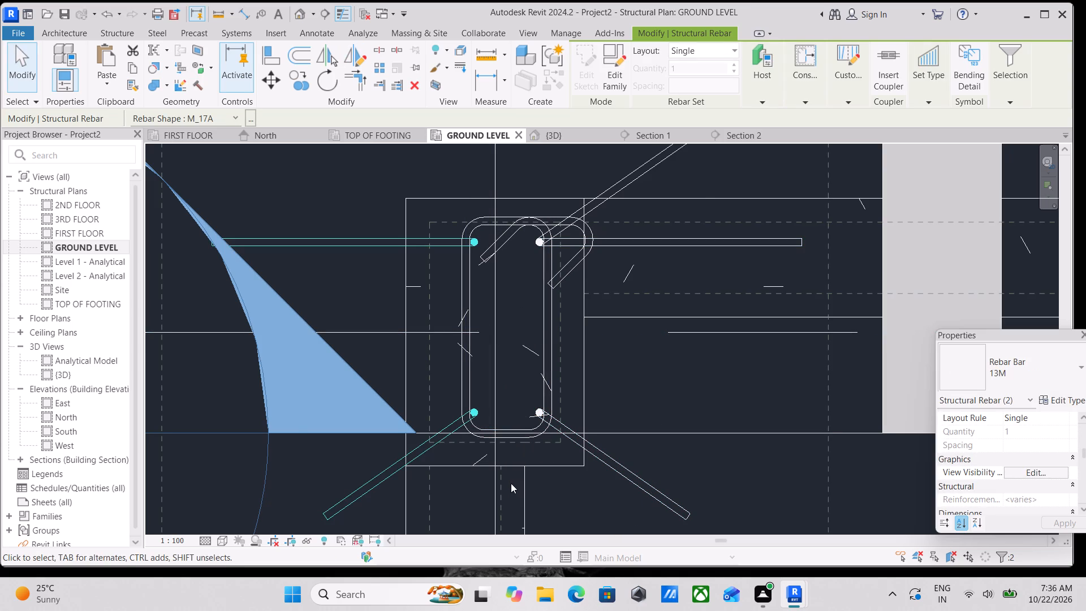
scroll(511, 483, "down", 2)
key("Escape")
scroll(490, 388, "down", 2)
key("Escape")
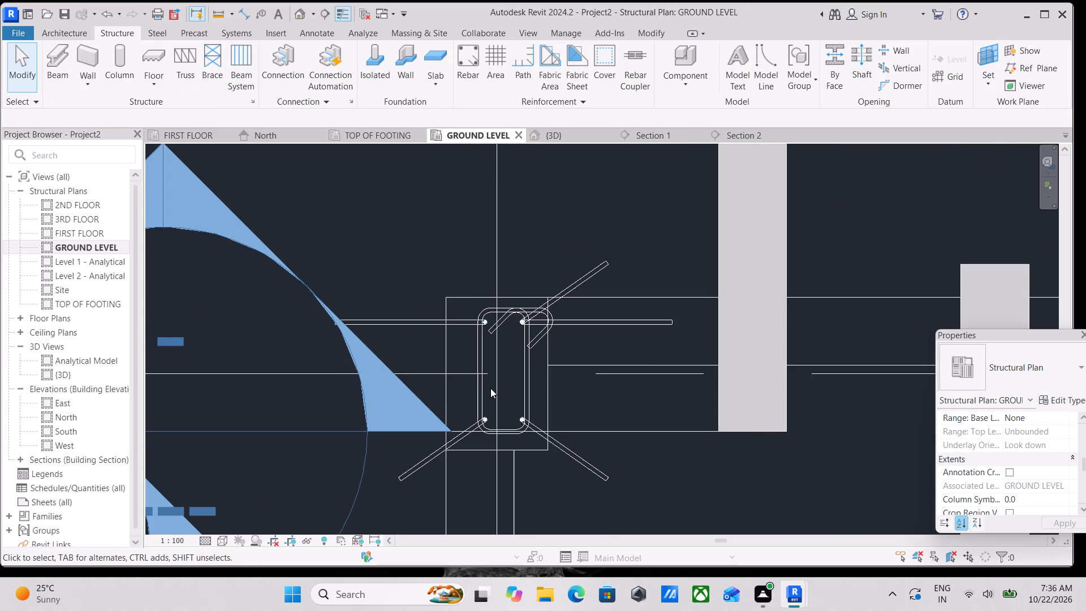
Examine the column bars, tie and footing reinforcement at grids 1 and A in the 3D view.
scroll(493, 394, "down", 1)
middle_click_drag(493, 394, 443, 402)
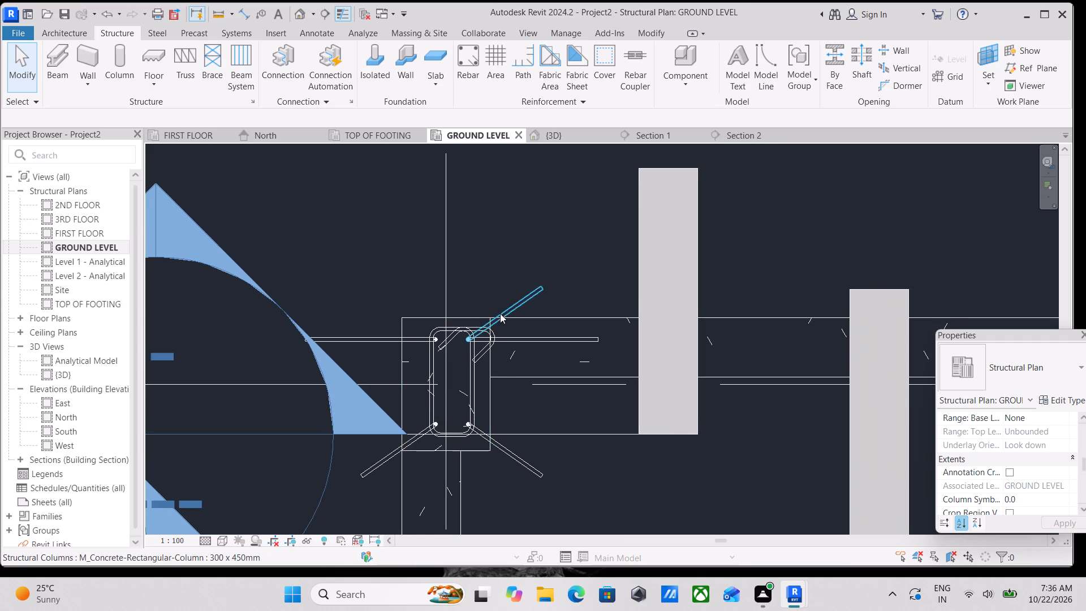
scroll(511, 317, "up", 2)
scroll(457, 337, "down", 3)
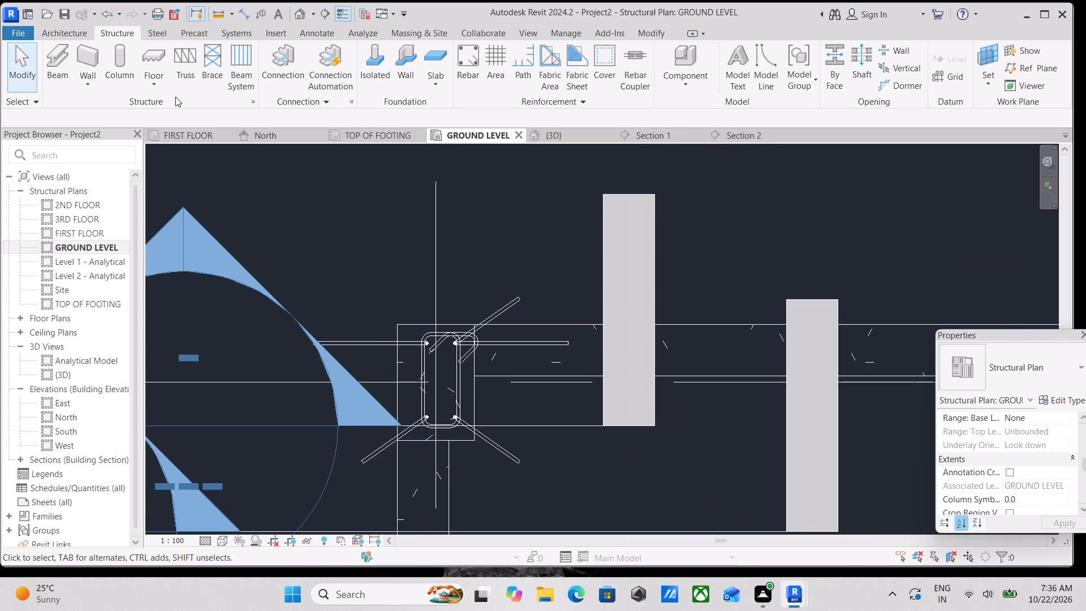
left_click(561, 136)
scroll(559, 148, "down", 5)
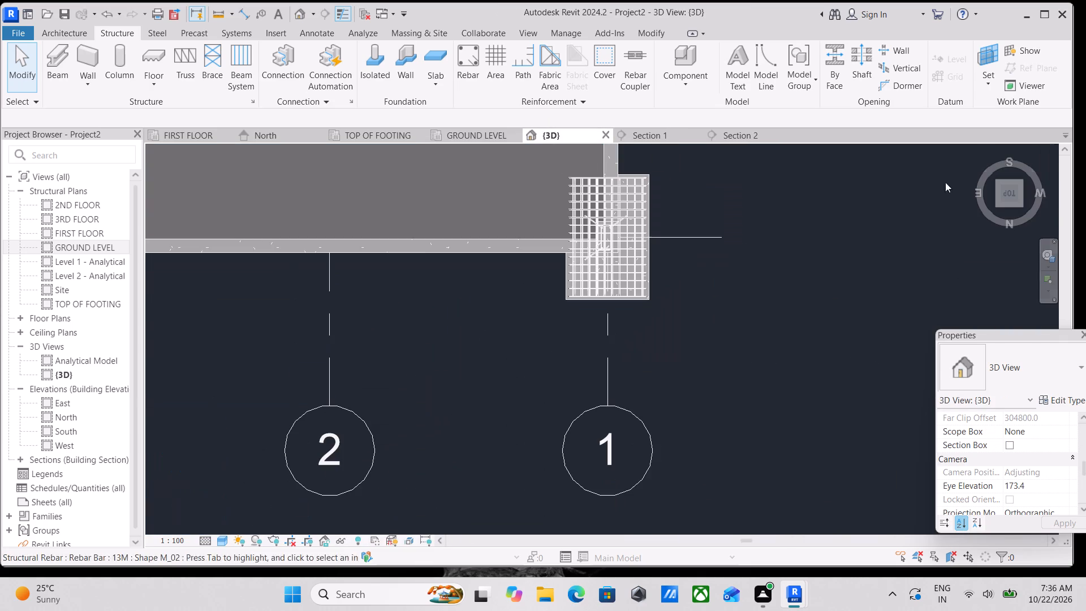
left_click(1021, 203)
scroll(518, 445, "up", 8)
scroll(511, 455, "down", 1)
middle_click_drag(523, 420, 518, 277)
scroll(520, 248, "up", 4)
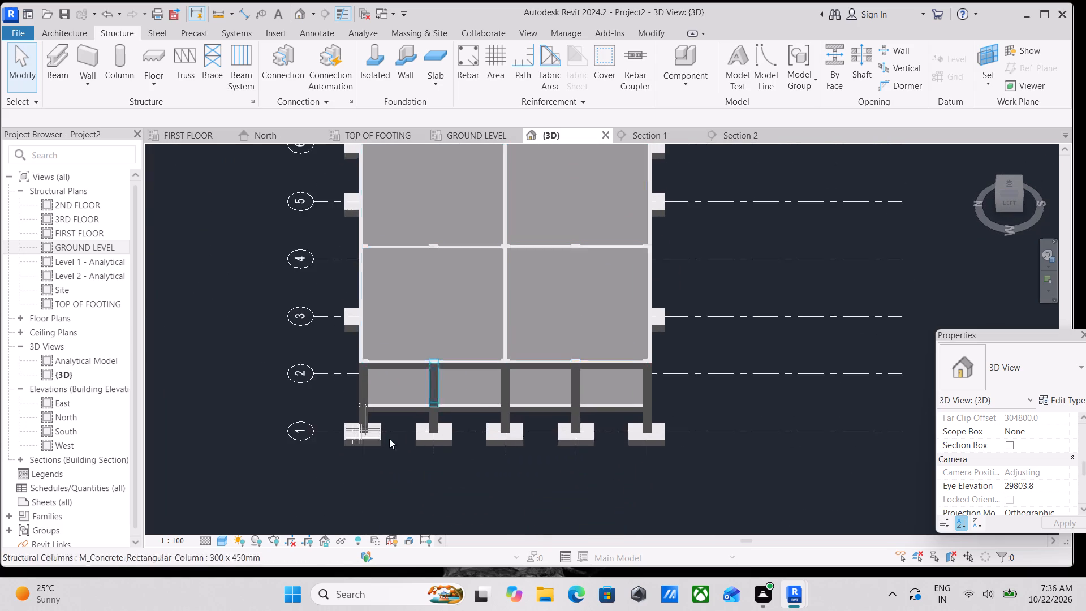
scroll(389, 438, "up", 2)
key("Escape")
scroll(394, 441, "up", 7)
left_click(329, 437)
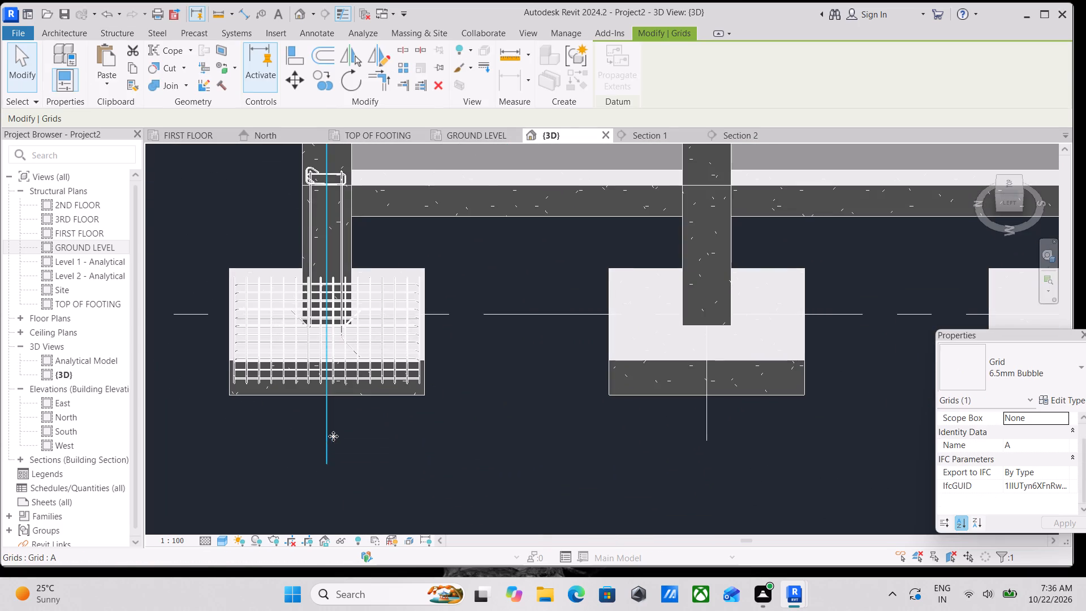
scroll(333, 436, "down", 10)
middle_click_drag(397, 440, 514, 407, "shift")
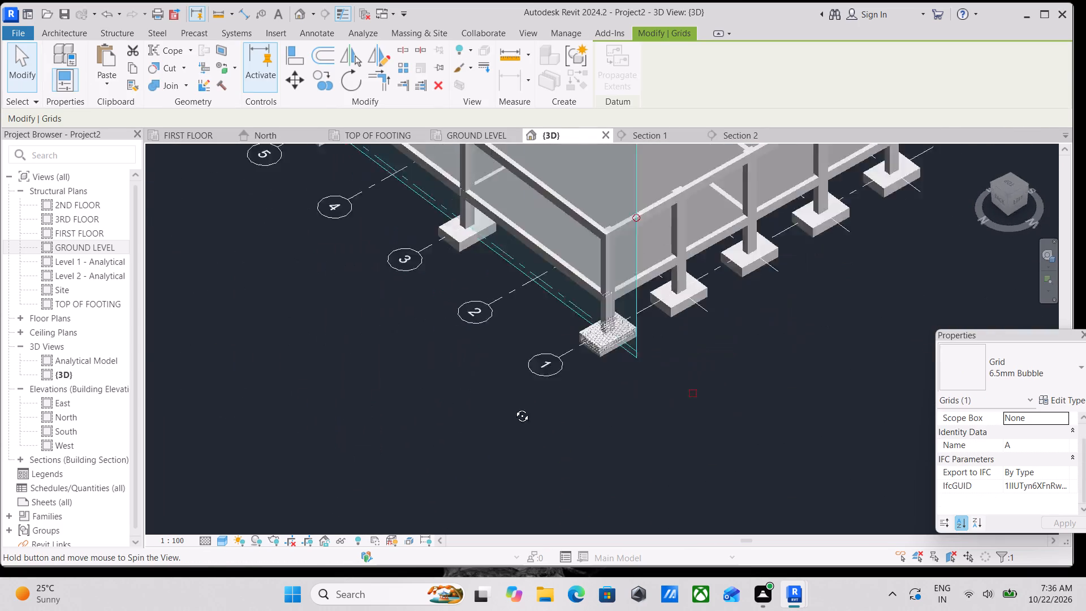
middle_click_drag(514, 407, 555, 393, "shift")
scroll(555, 393, "down", 1)
scroll(783, 193, "up", 6)
key("Escape")
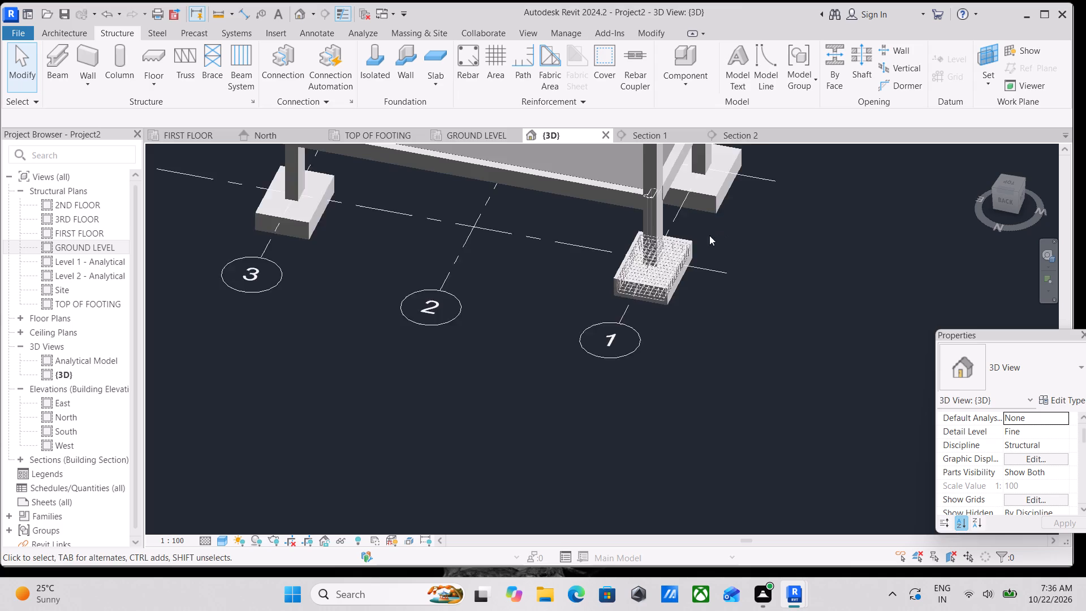
scroll(709, 235, "up", 6)
key("Escape")
Set the M_T1 column tie's layout to Maximum Spacing with a spacing of 120 mm.
scroll(562, 214, "down", 1)
middle_click_drag(562, 214, 568, 266)
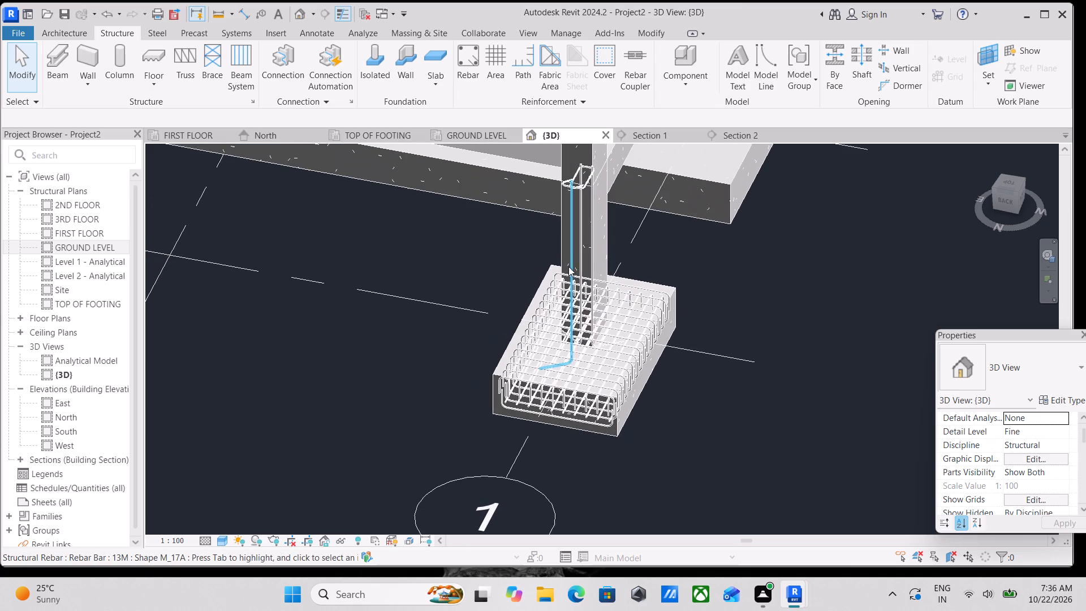
left_click(577, 187)
scroll(591, 196, "up", 3)
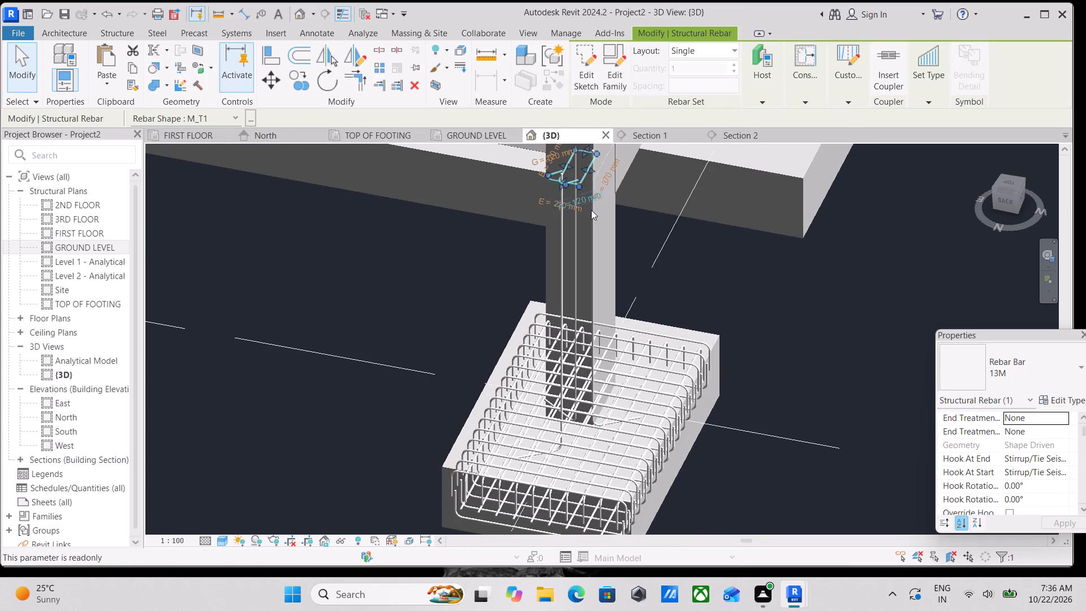
middle_click_drag(637, 238, 516, 279)
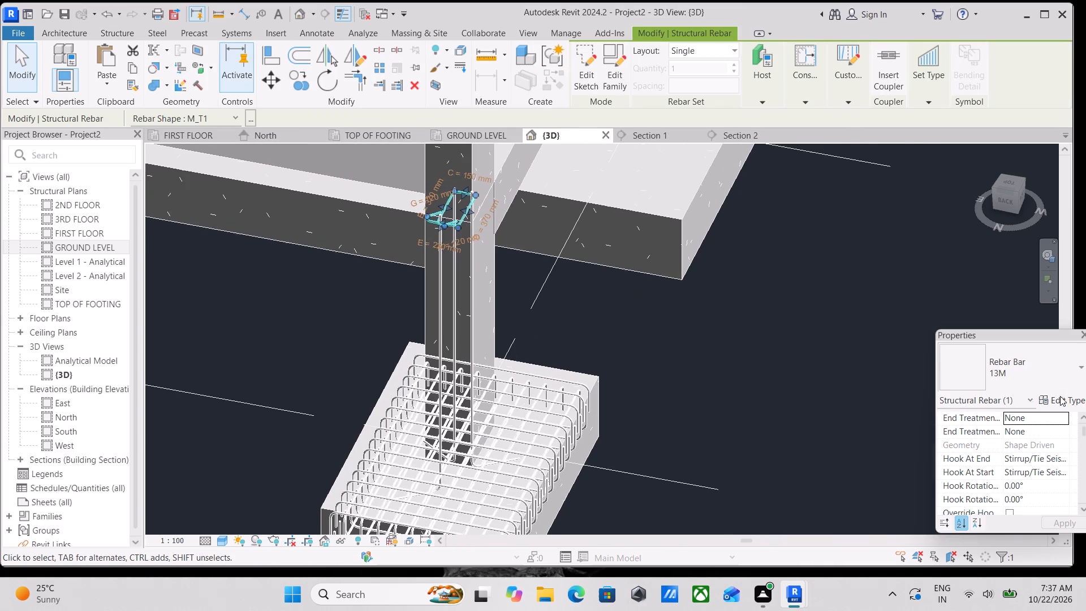
left_click(727, 55)
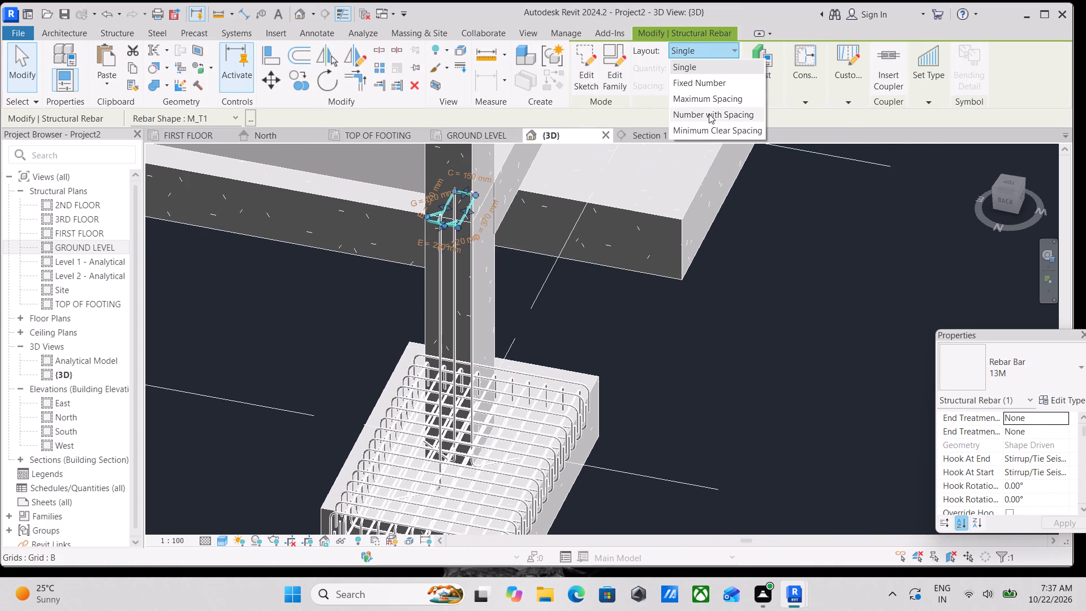
left_click(712, 100)
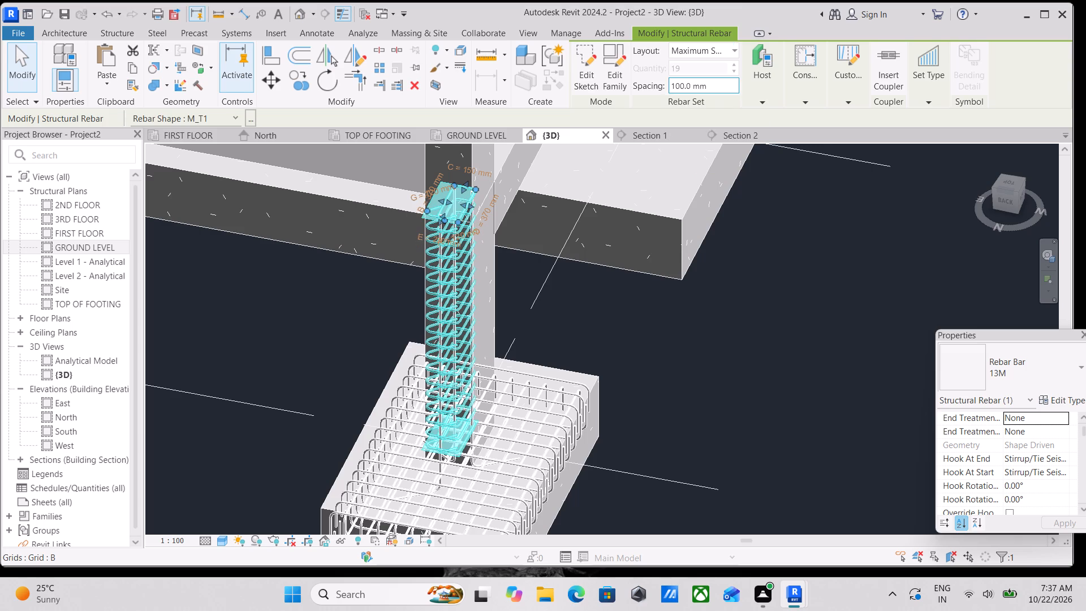
left_click_drag(711, 88, 661, 97)
type("129")
key("BackSpace")
key("0")
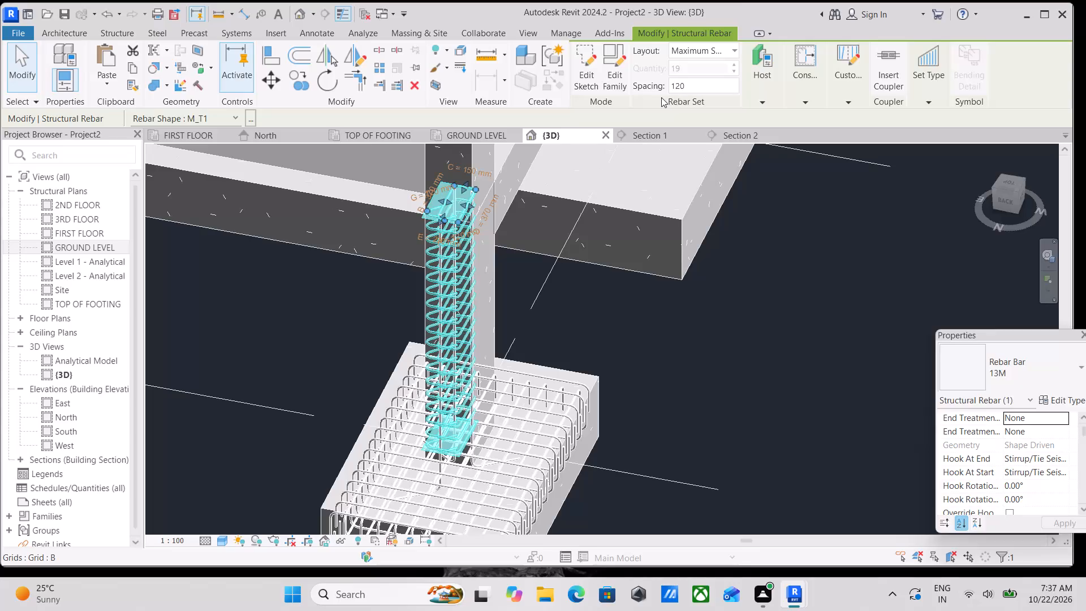
type("MM")
key("Return")
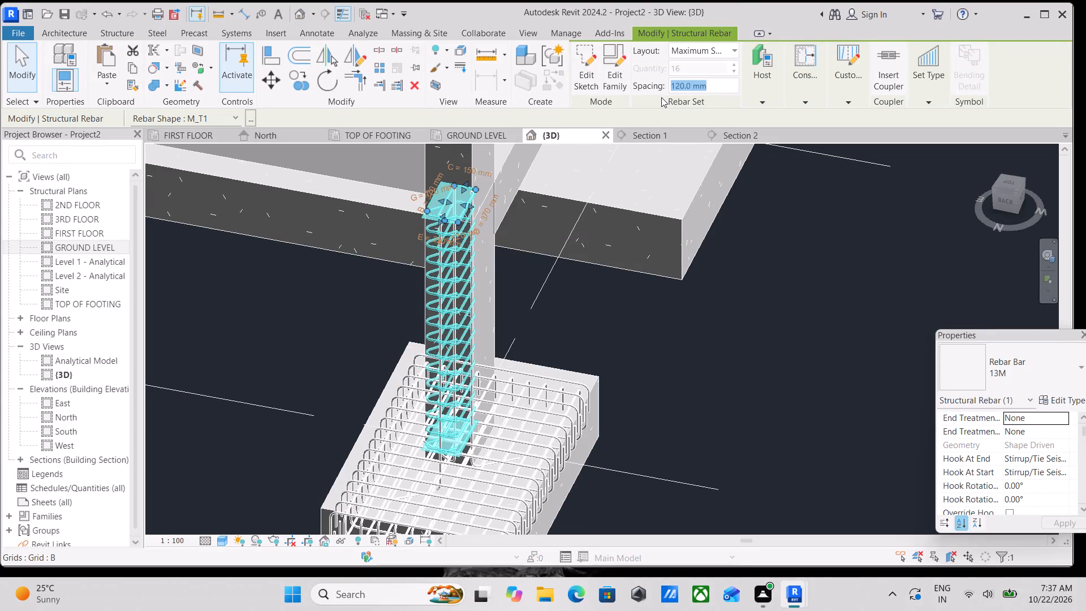
key("Escape")
scroll(527, 324, "down", 5)
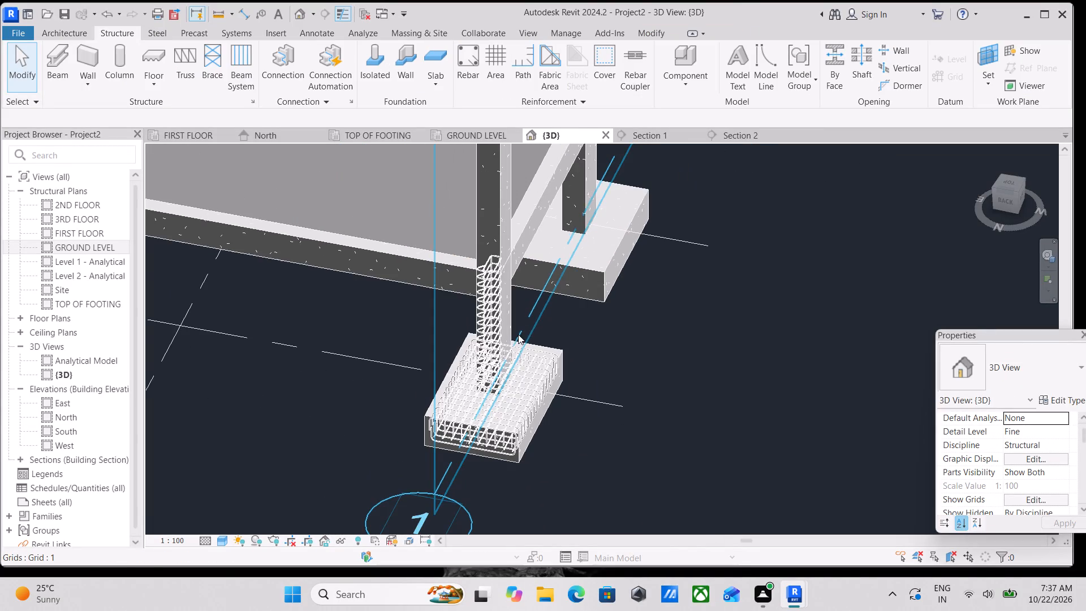
Propagate the reinforcement of the footing at grids 1 and A to the other four footings along grid 1, aligned by host.
middle_click_drag(507, 329, 445, 354)
middle_click_drag(445, 354, 445, 259)
scroll(436, 428, "down", 3)
middle_click_drag(436, 425, 479, 246)
scroll(409, 431, "up", 6)
key("Escape")
left_click(341, 355)
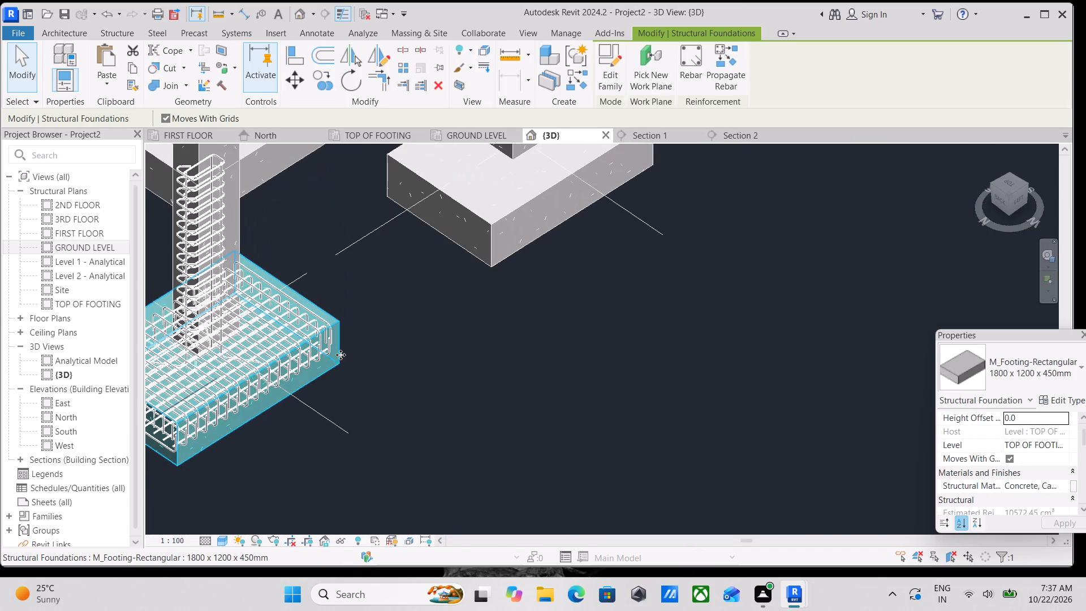
left_click(725, 67)
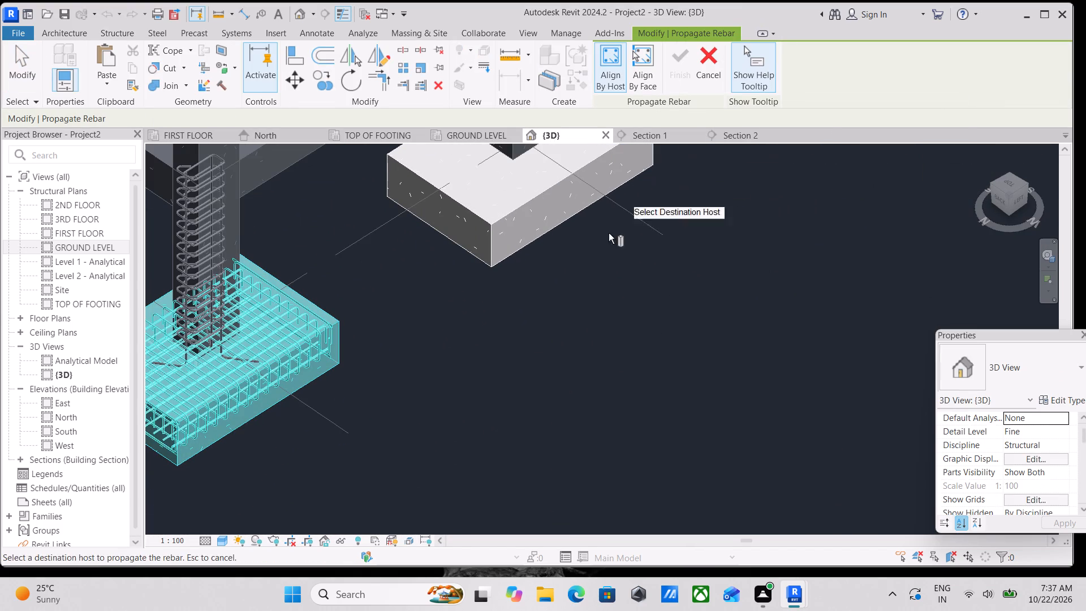
left_click(494, 222)
scroll(494, 222, "down", 2)
middle_click_drag(494, 222, 388, 391)
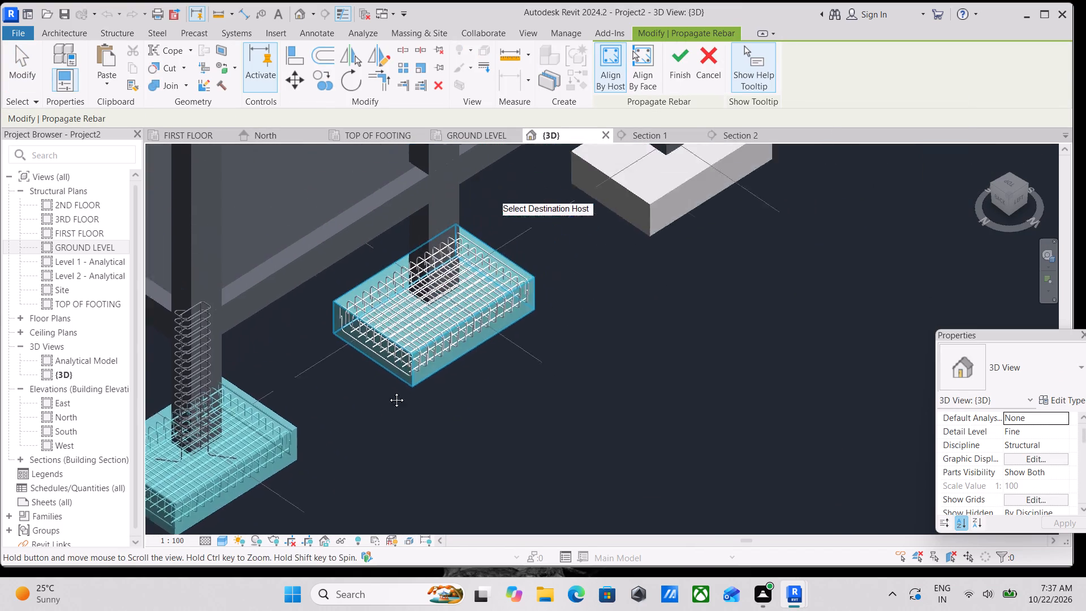
middle_click_drag(388, 391, 360, 424)
scroll(357, 427, "up", 1)
left_click(633, 247)
scroll(639, 244, "down", 4)
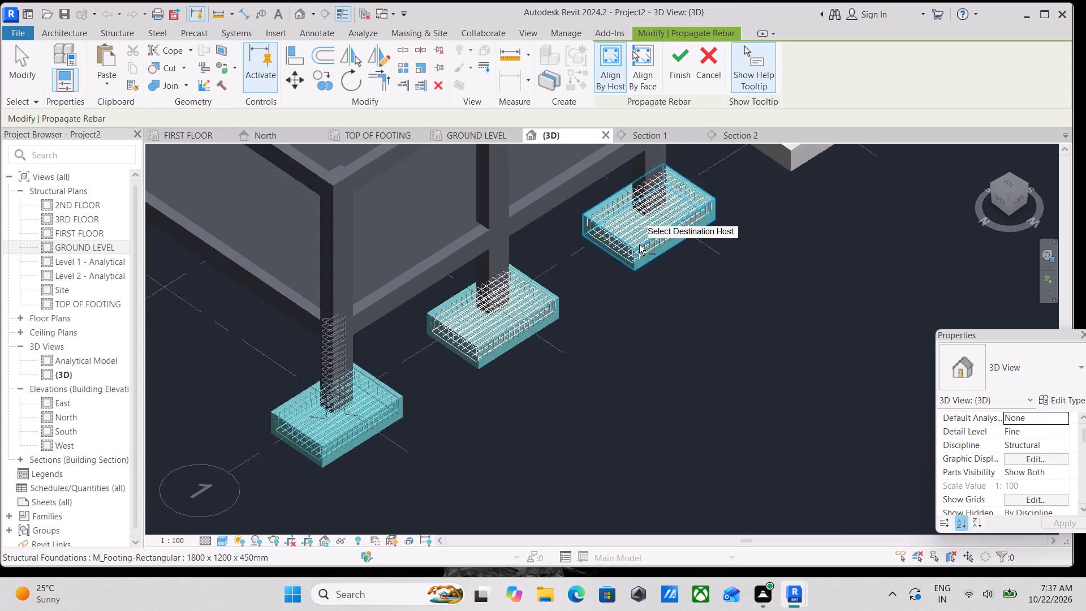
scroll(639, 244, "down", 2)
middle_click_drag(639, 244, 548, 338)
left_click(704, 236)
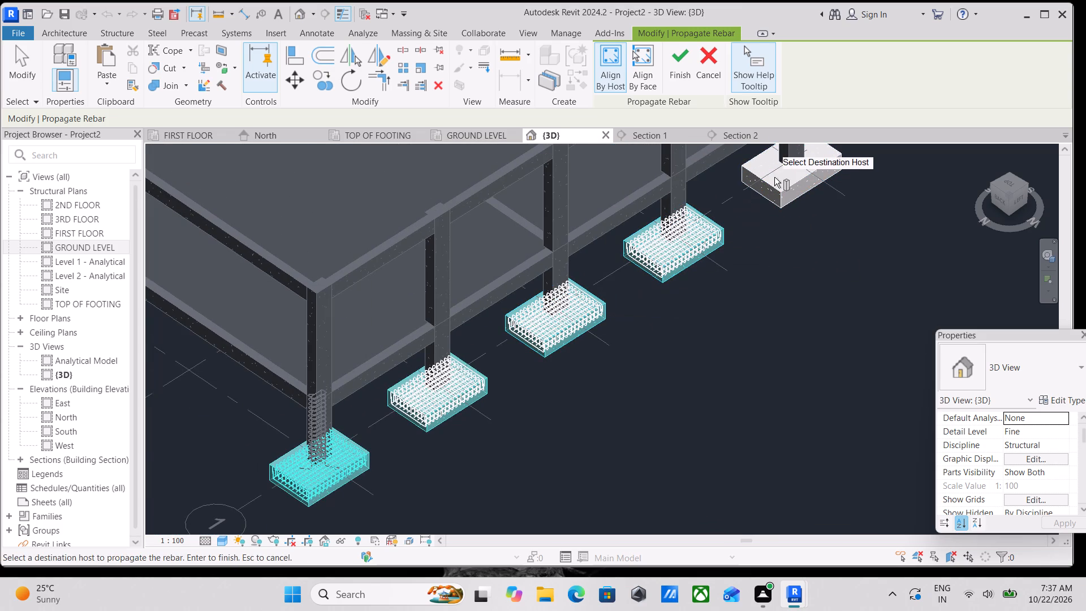
left_click(774, 178)
left_click(787, 197)
Add the five footings along grid 3 as destination hosts for the propagated footing reinforcement.
scroll(786, 196, "down", 4)
middle_click_drag(786, 206, 768, 277)
scroll(768, 277, "up", 1)
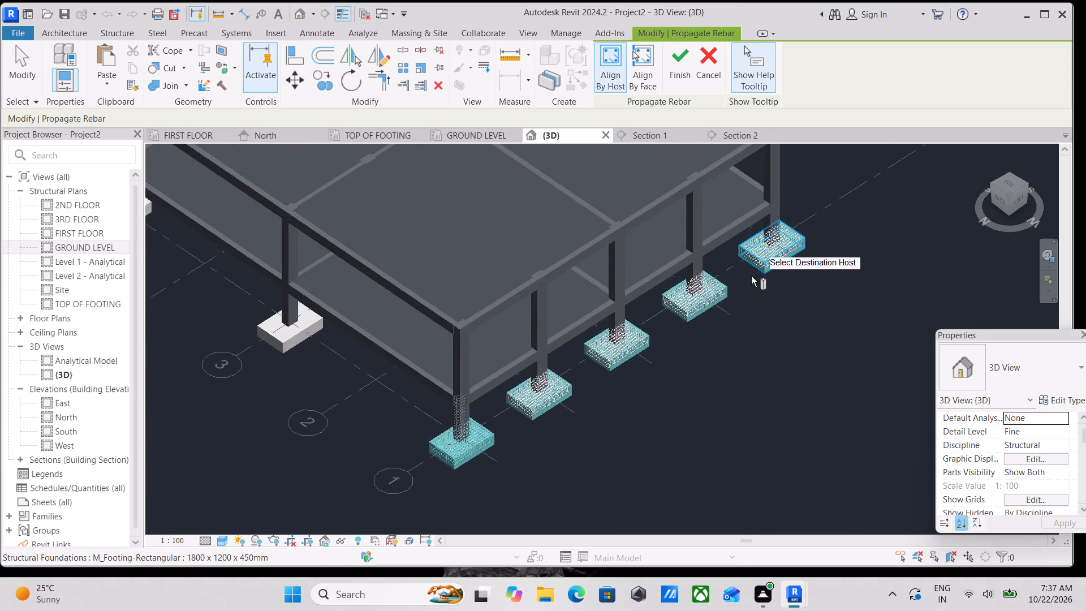
left_click(280, 347)
middle_click_drag(331, 373, 466, 41, "shift")
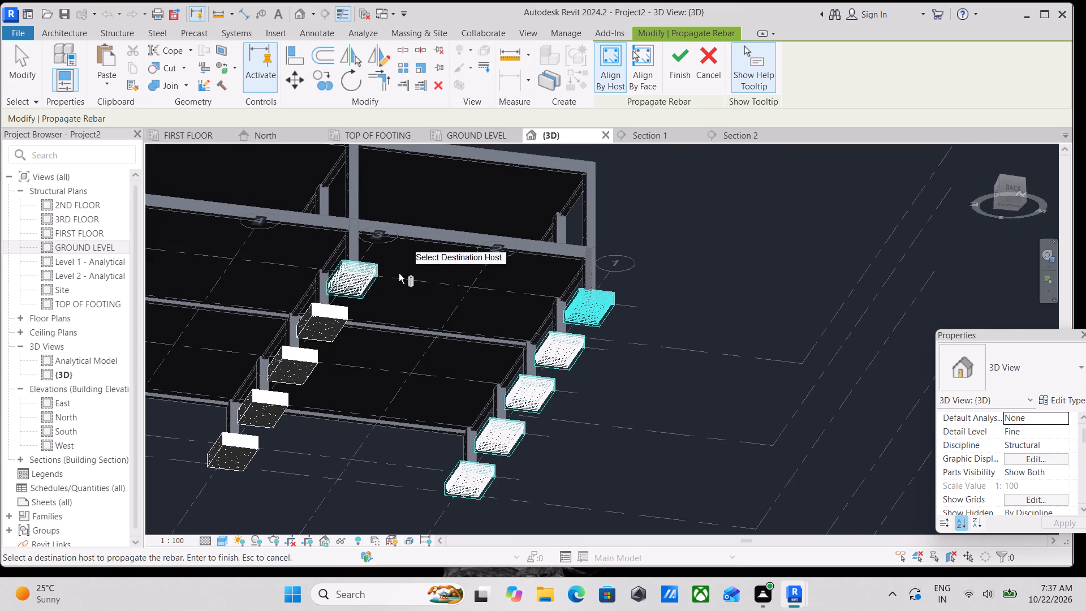
left_click(324, 322)
scroll(324, 321, "down", 1)
middle_click_drag(324, 321, 503, 265)
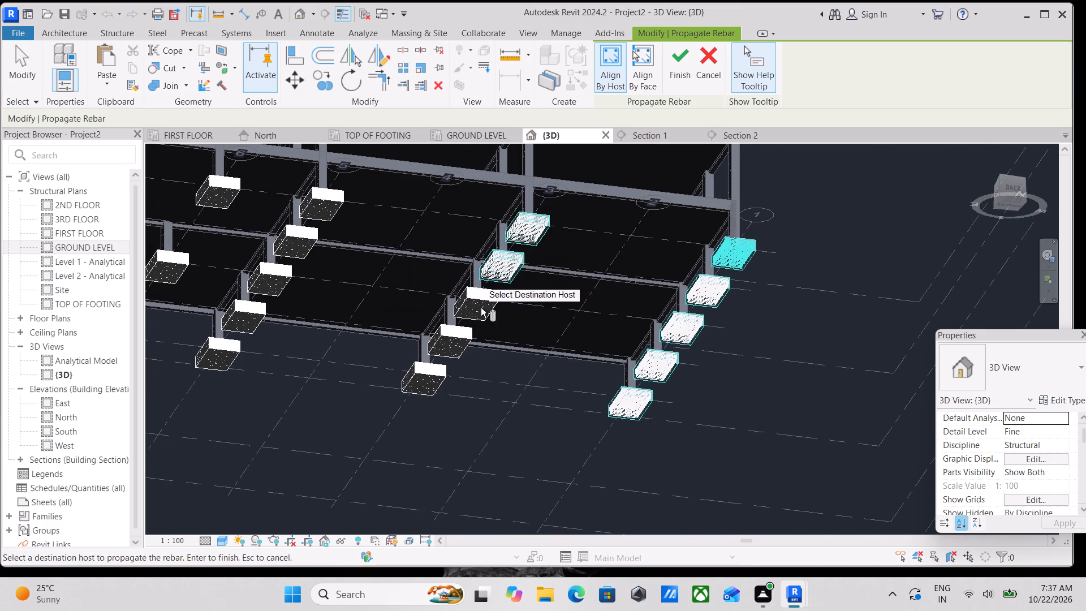
left_click(477, 304)
left_click(443, 343)
middle_click_drag(445, 343, 528, 277)
left_click(503, 309)
Add the five footings along grid 5 as destination hosts for the propagated reinforcement.
middle_click_drag(505, 309, 631, 291)
left_click(445, 266)
middle_click_drag(455, 278, 461, 337)
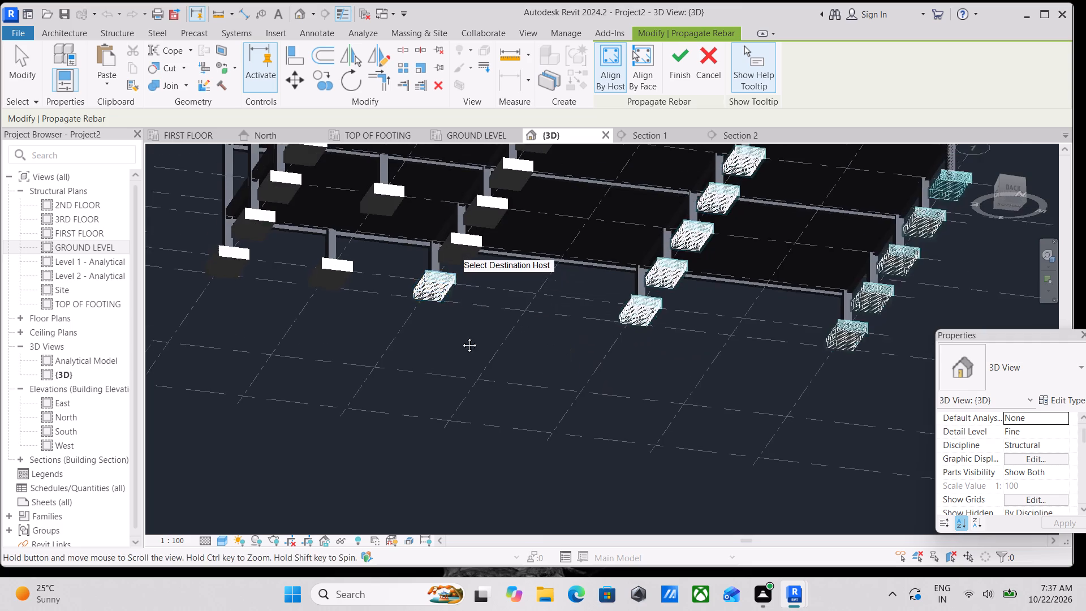
middle_click_drag(461, 337, 465, 375)
scroll(468, 375, "up", 1)
left_click(467, 335)
left_click(497, 281)
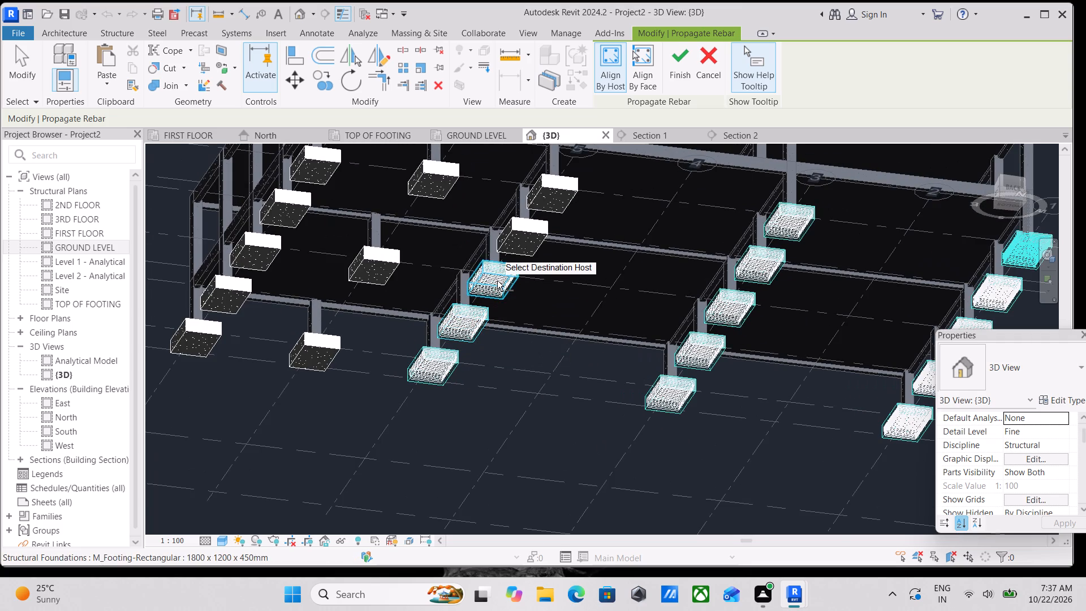
middle_click_drag(499, 282, 491, 407)
left_click(512, 355)
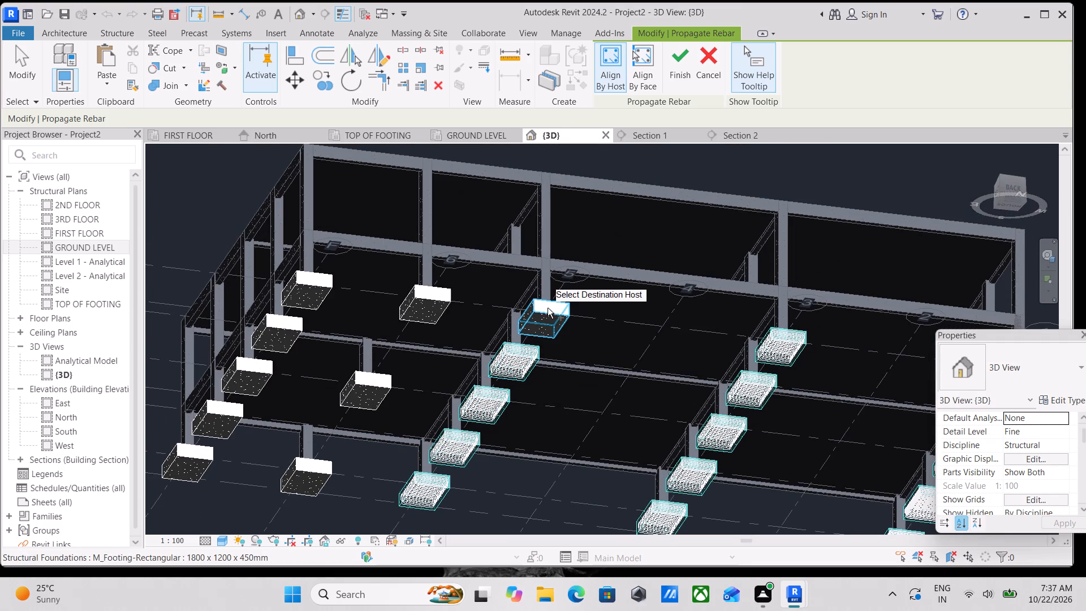
left_click(544, 317)
Add the three footings along grid 6 as destination hosts for the propagated reinforcement.
left_click(429, 310)
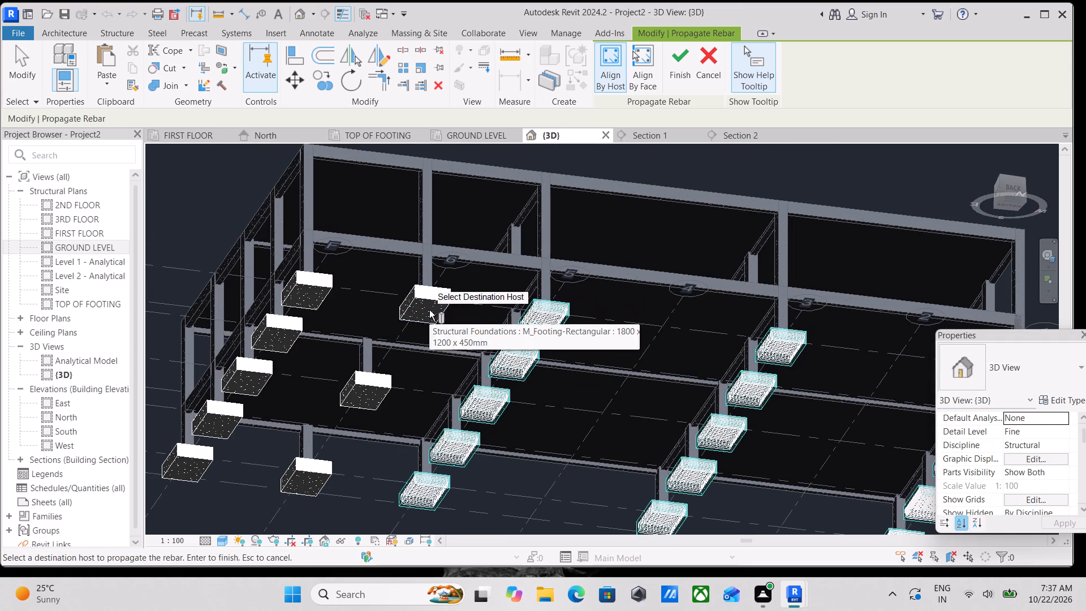
left_click(422, 293)
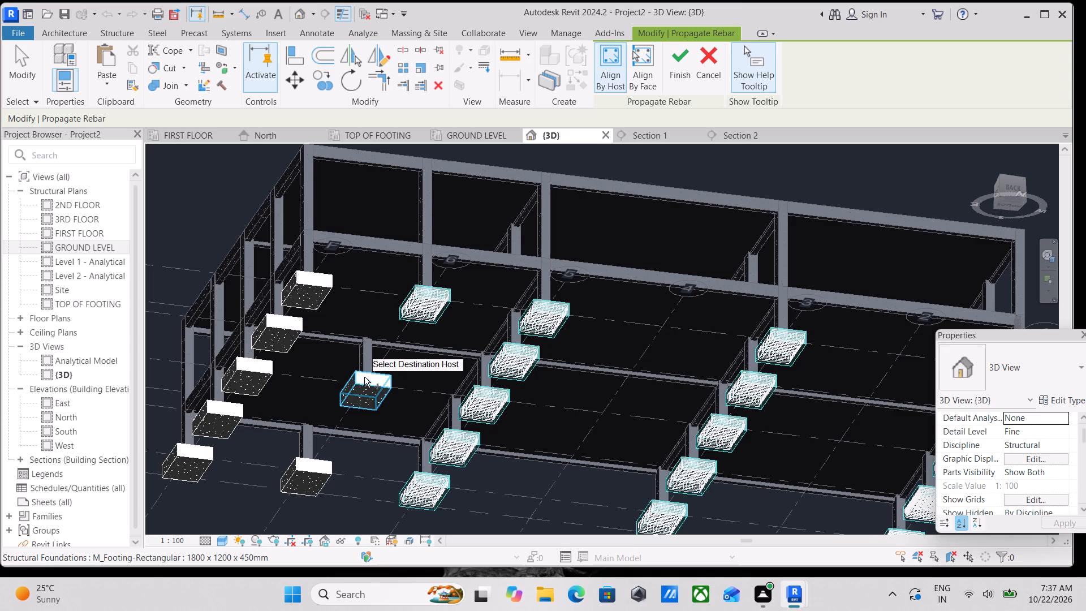
scroll(354, 388, "up", 3)
left_click(356, 379)
scroll(356, 379, "down", 3)
middle_click(356, 378)
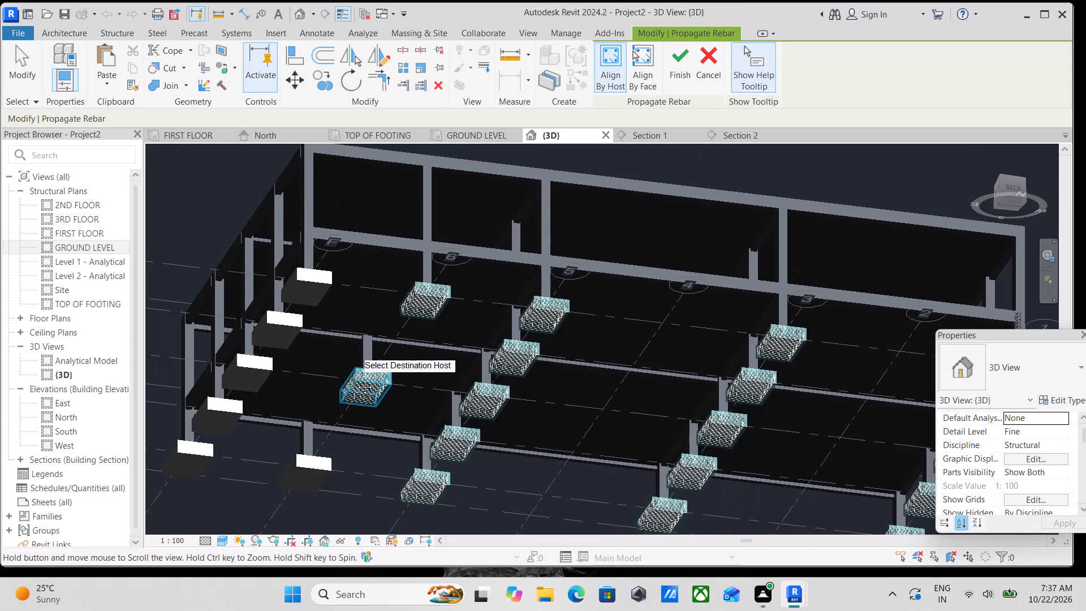
middle_click_drag(307, 485, 347, 401)
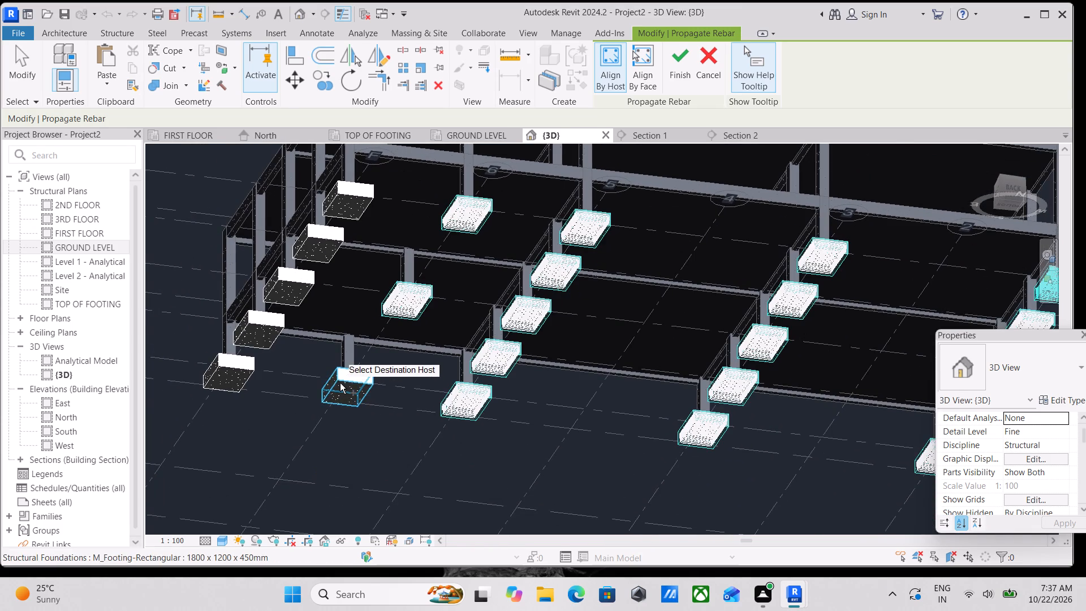
left_click(340, 383)
Add the five footings in the outermost row beyond grid 6 as destination hosts and finish the rebar propagation.
left_click(354, 191)
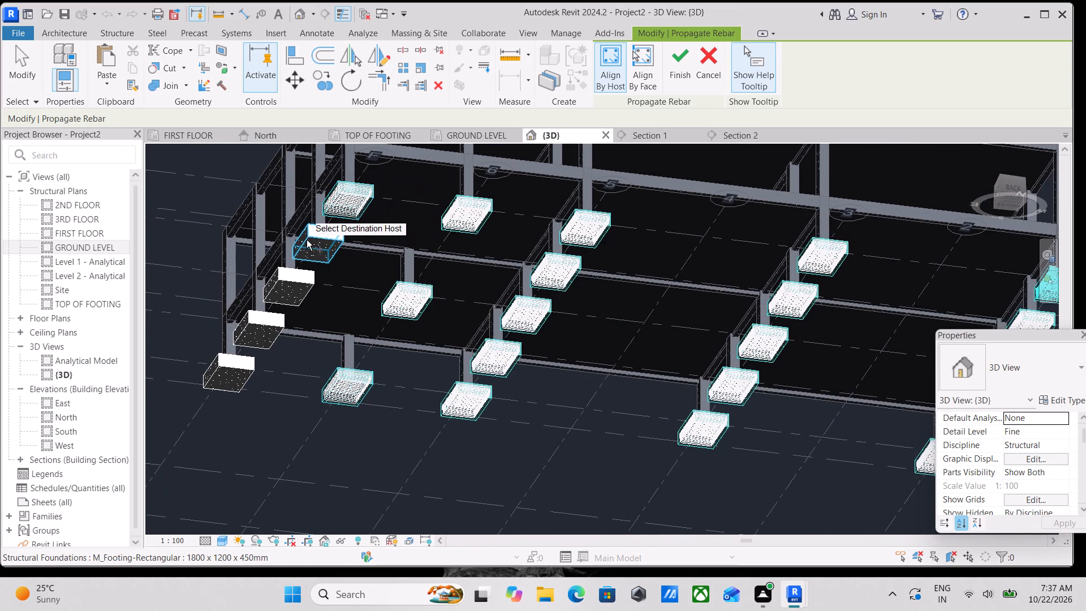
left_click(307, 239)
left_click(281, 282)
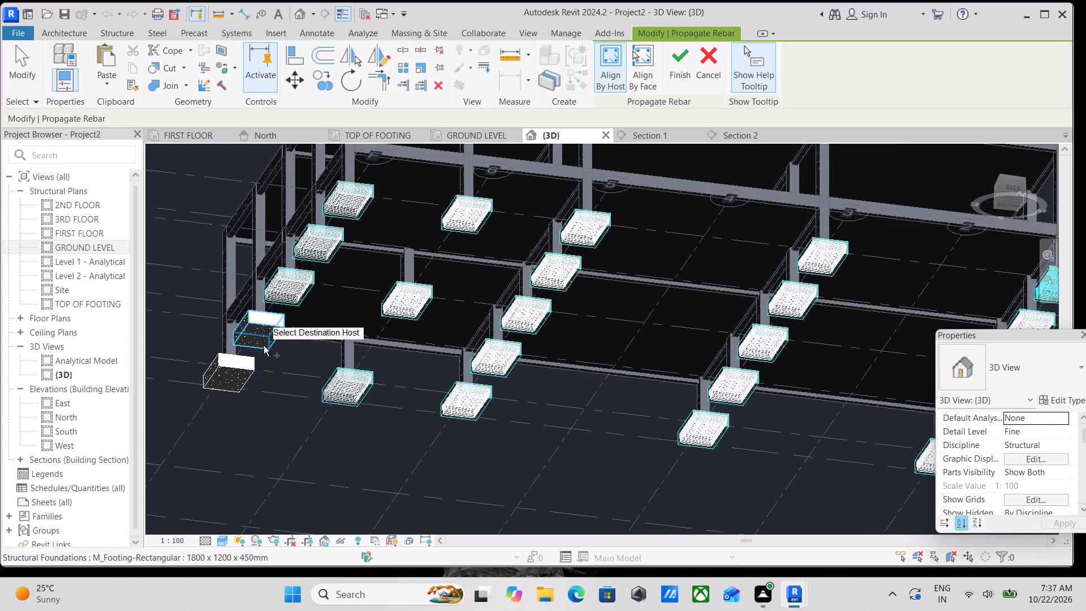
left_click(256, 334)
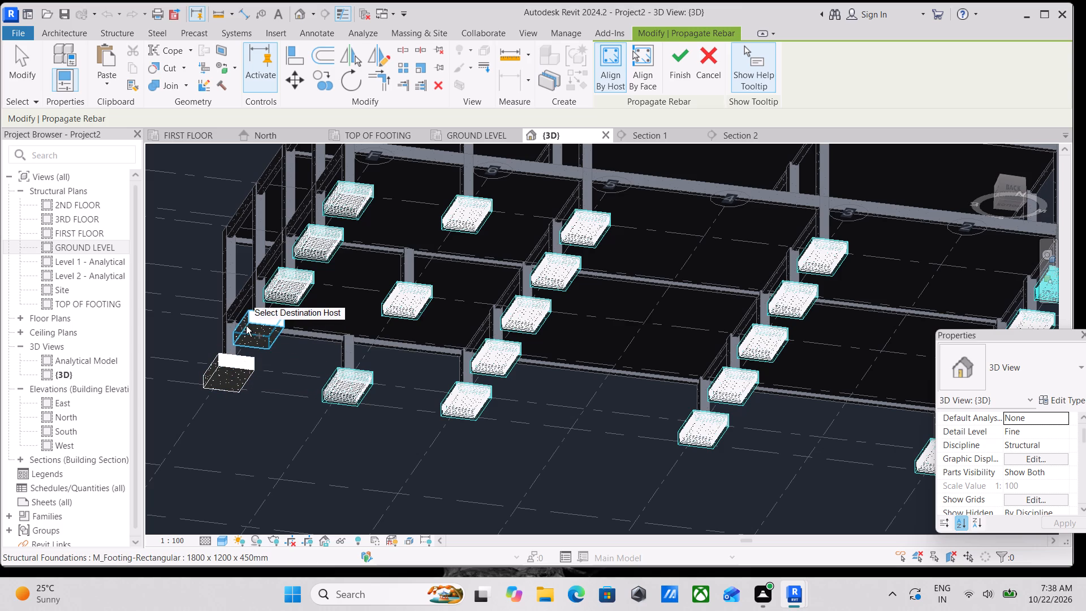
left_click(246, 326)
left_click(221, 363)
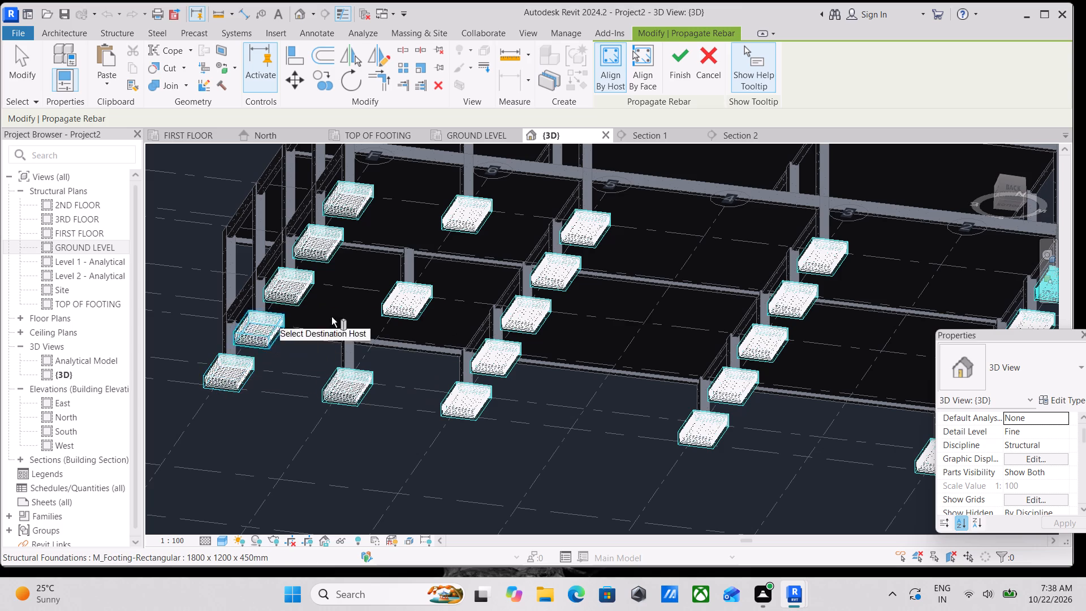
left_click(677, 51)
Examine the propagated reinforcement across all the footings in the 3D view.
scroll(677, 52, "down", 4)
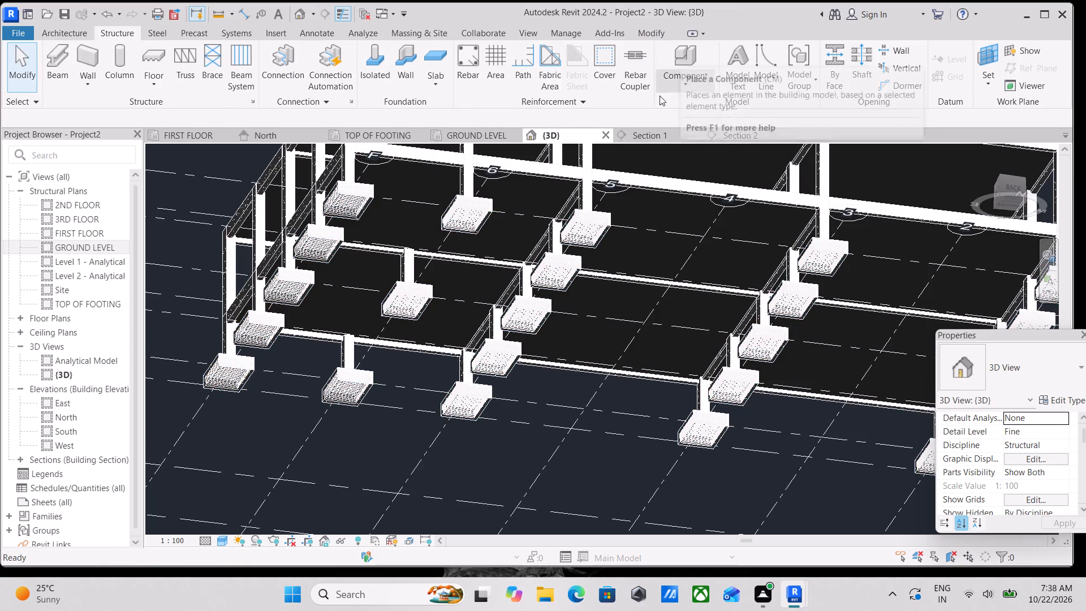
scroll(571, 230, "down", 4)
key("Escape")
scroll(562, 238, "down", 2)
middle_click_drag(562, 184, 564, 234, "shift")
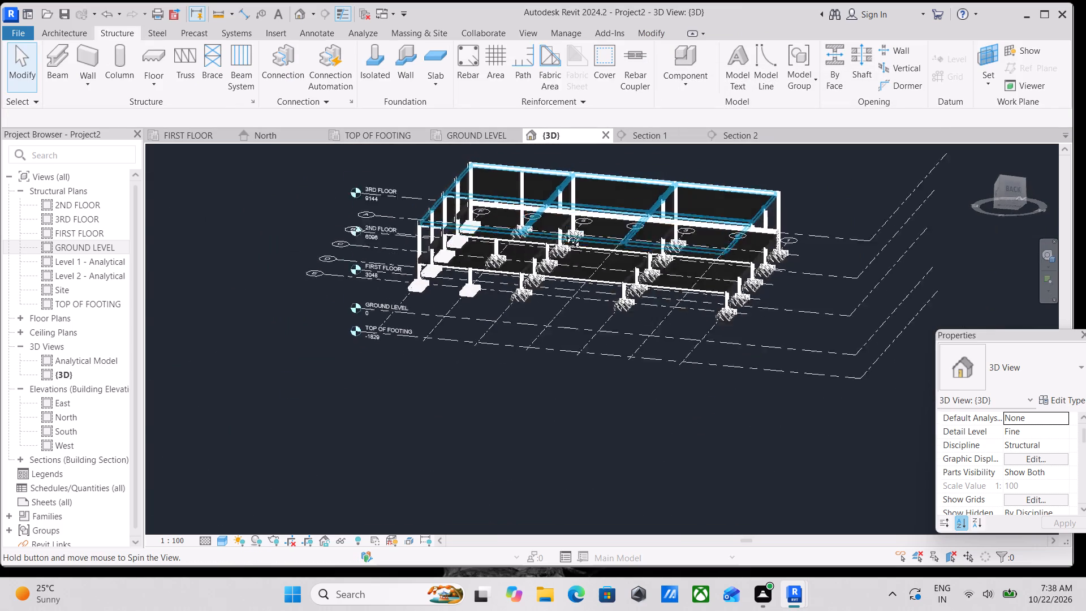
middle_click_drag(564, 234, 528, 390, "shift")
scroll(669, 195, "up", 3)
key("Escape")
scroll(770, 244, "up", 3)
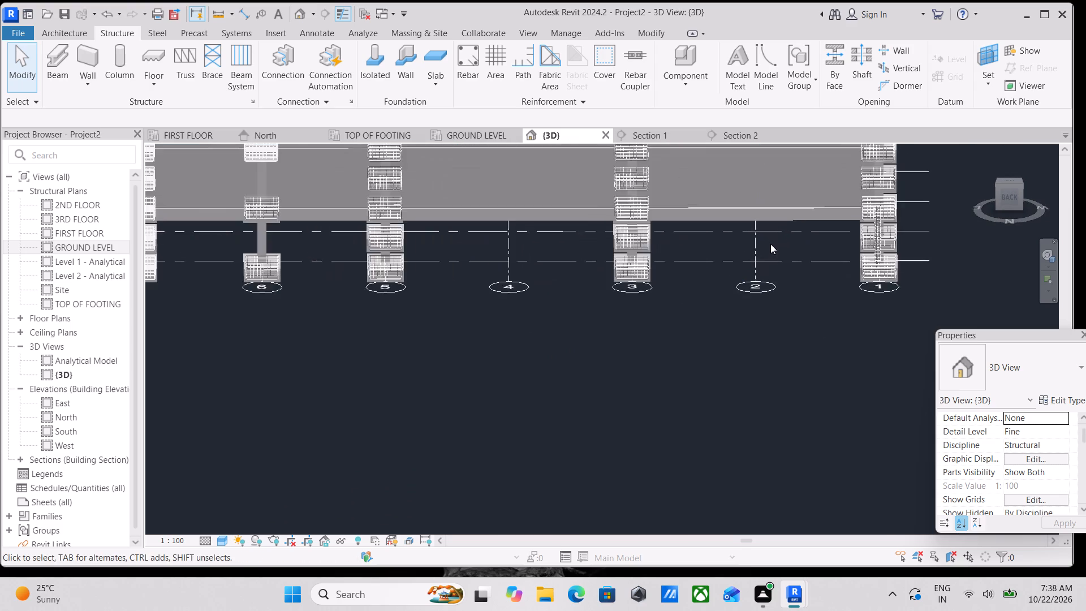
scroll(772, 242, "down", 3)
middle_click_drag(760, 241, 542, 291, "shift")
scroll(544, 290, "up", 1, "shift")
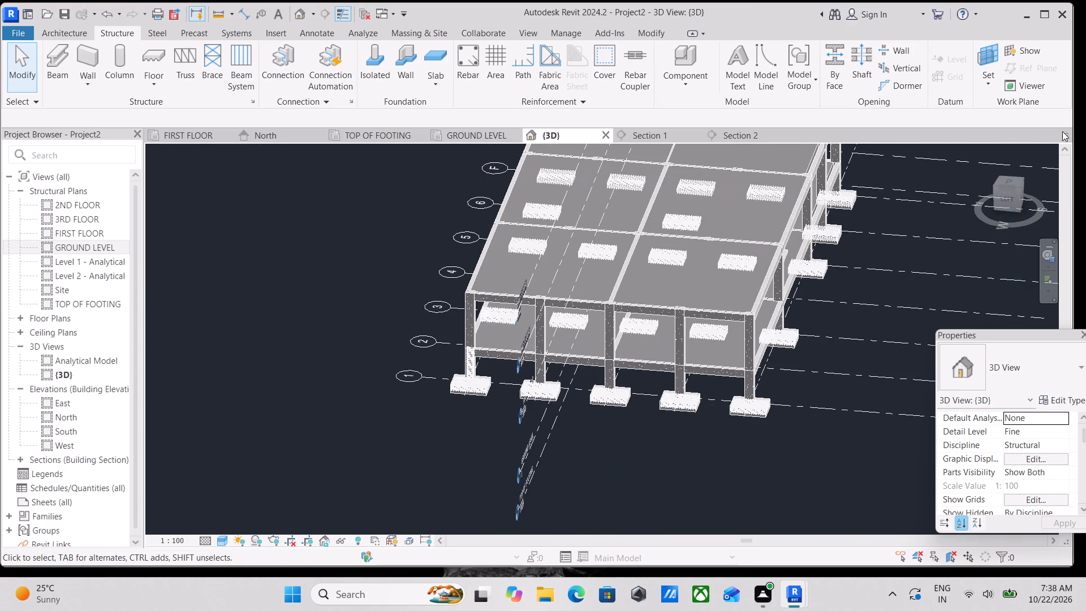
In the left view, select the columns, first-floor framing and stairs between GROUND LEVEL and FIRST FLOOR and copy them to the clipboard.
left_click(1002, 202)
scroll(798, 300, "up", 2)
key("Escape")
scroll(494, 433, "up", 7)
double_click(475, 203)
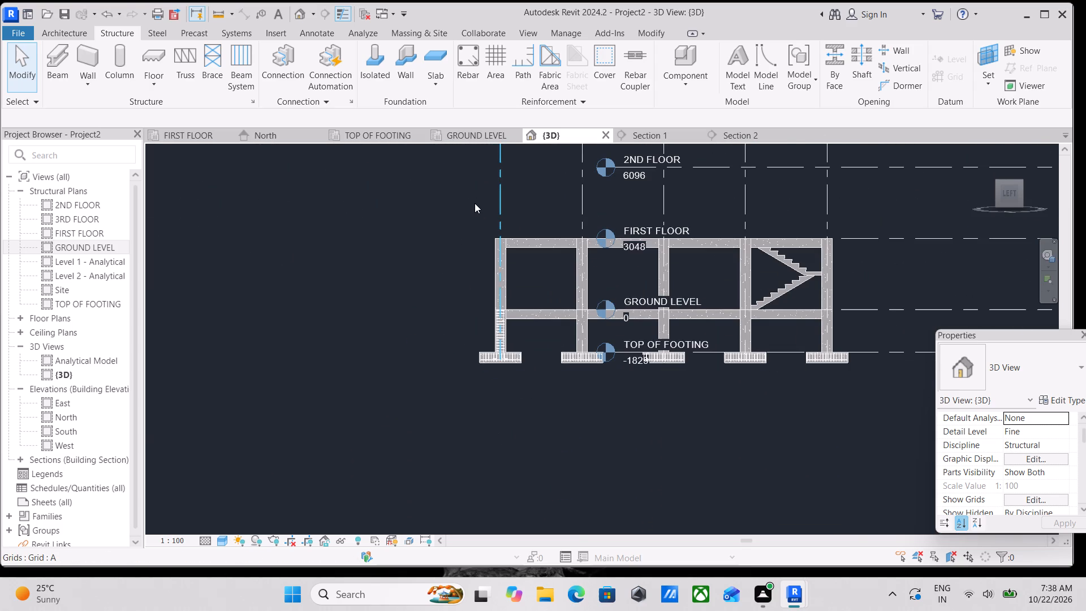
left_click_drag(475, 203, 731, 305)
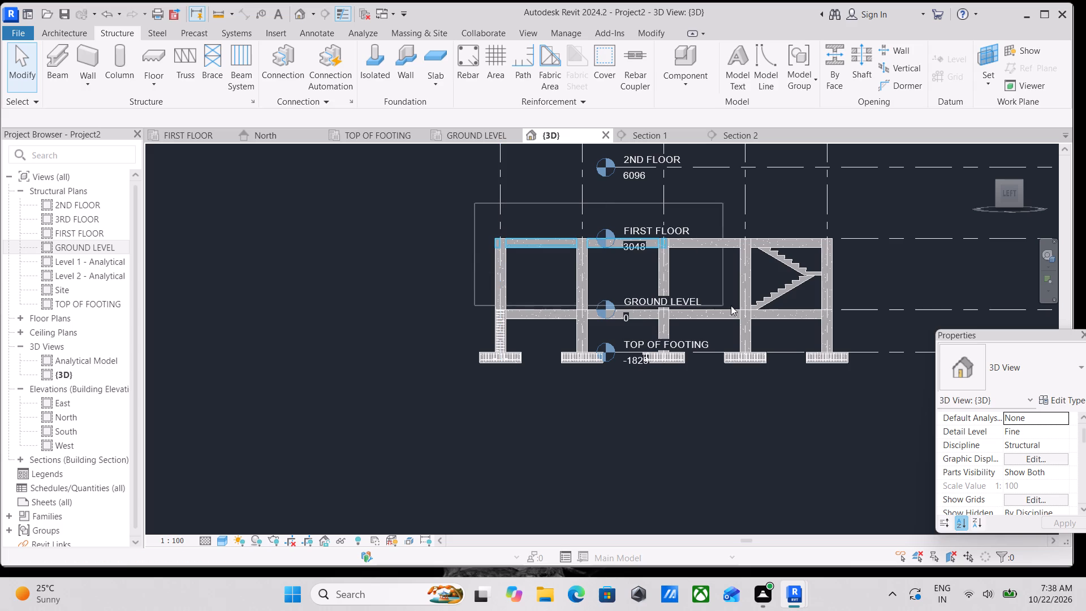
left_click_drag(731, 305, 854, 313)
scroll(794, 312, "up", 2)
scroll(531, 231, "up", 2)
scroll(531, 231, "down", 2)
middle_click_drag(531, 231, 550, 275)
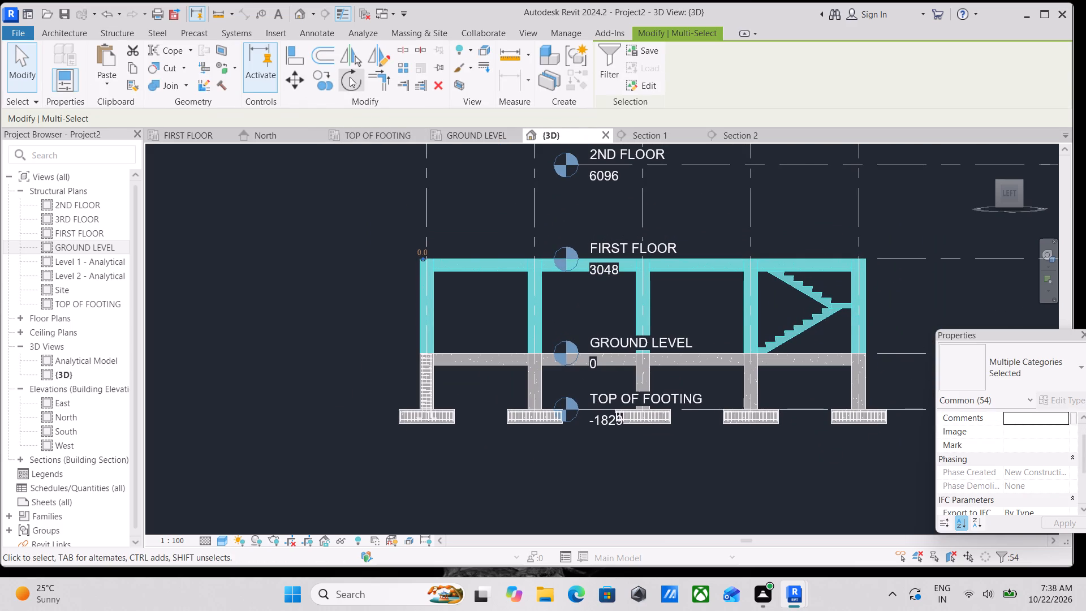
scroll(357, 98, "down", 1)
left_click(128, 70)
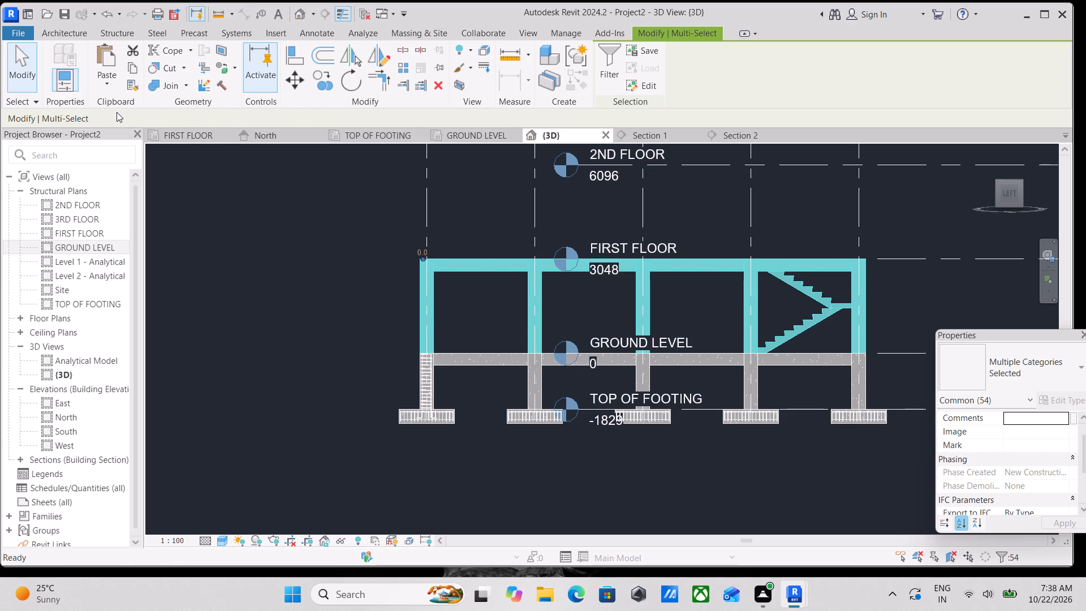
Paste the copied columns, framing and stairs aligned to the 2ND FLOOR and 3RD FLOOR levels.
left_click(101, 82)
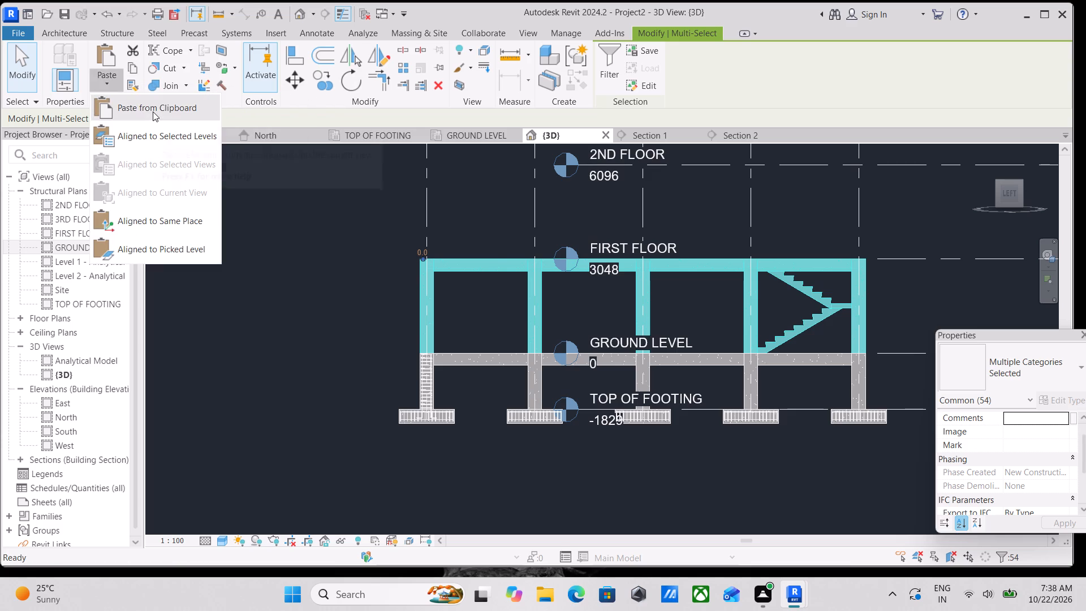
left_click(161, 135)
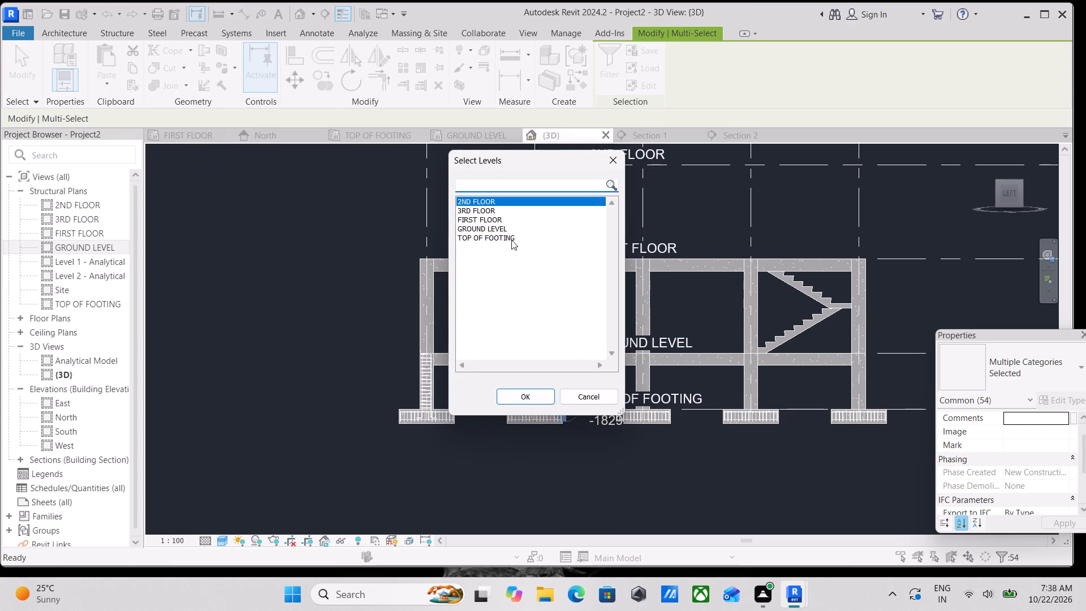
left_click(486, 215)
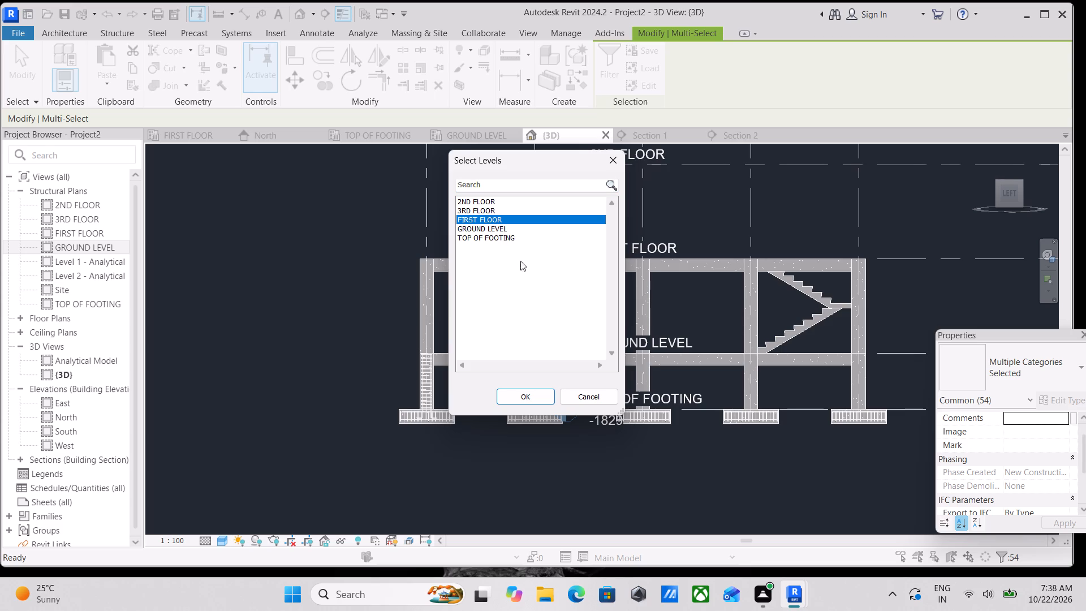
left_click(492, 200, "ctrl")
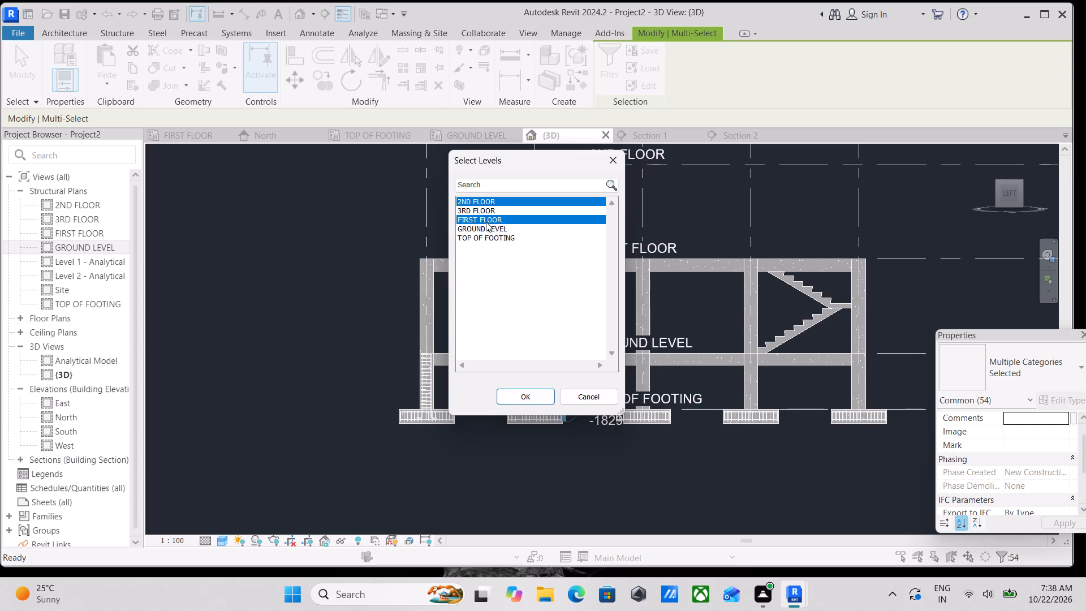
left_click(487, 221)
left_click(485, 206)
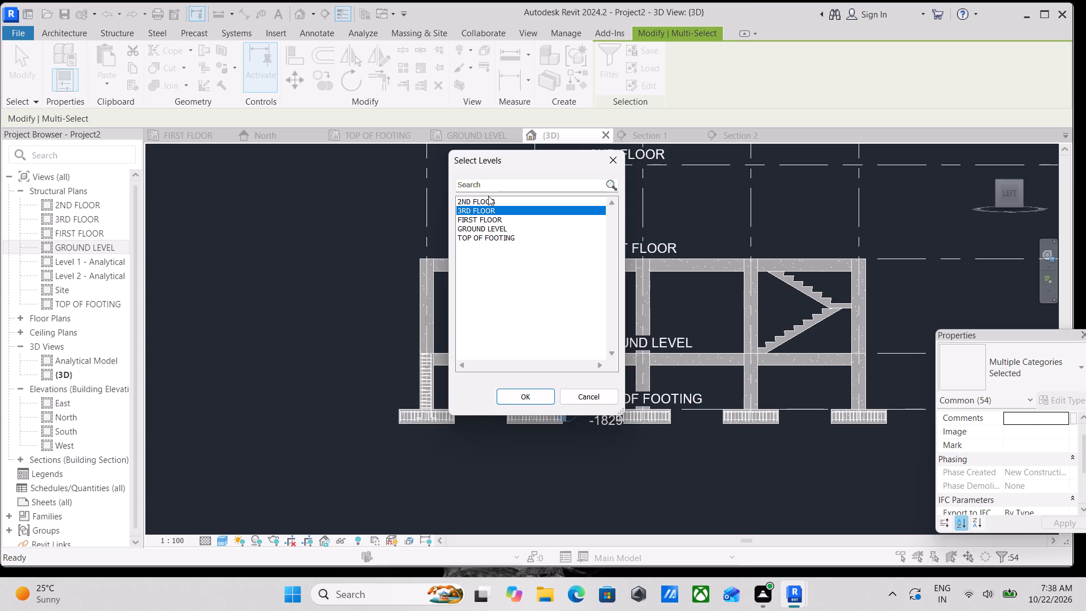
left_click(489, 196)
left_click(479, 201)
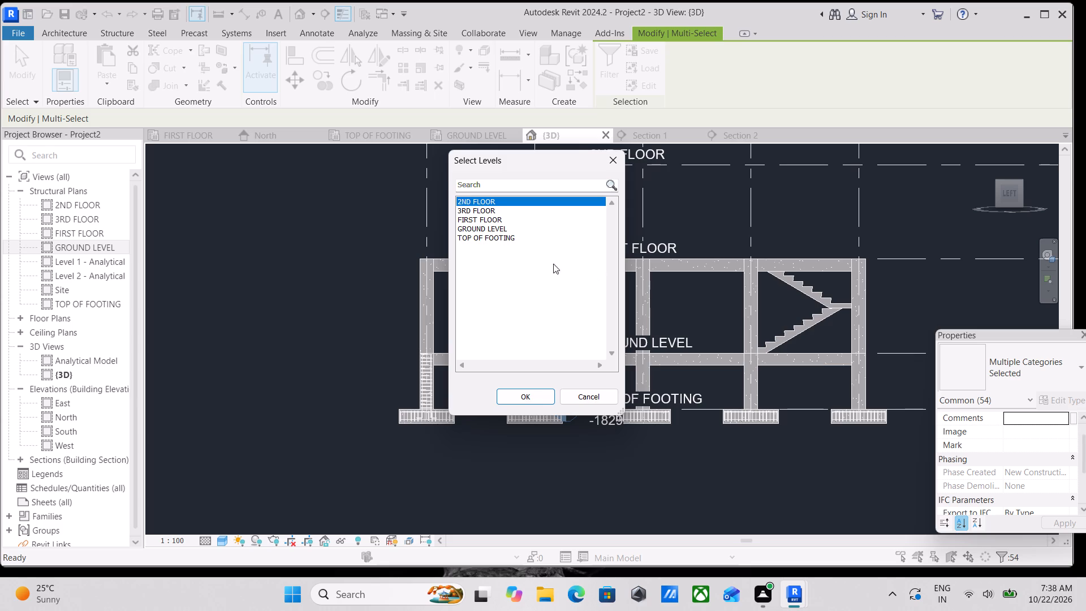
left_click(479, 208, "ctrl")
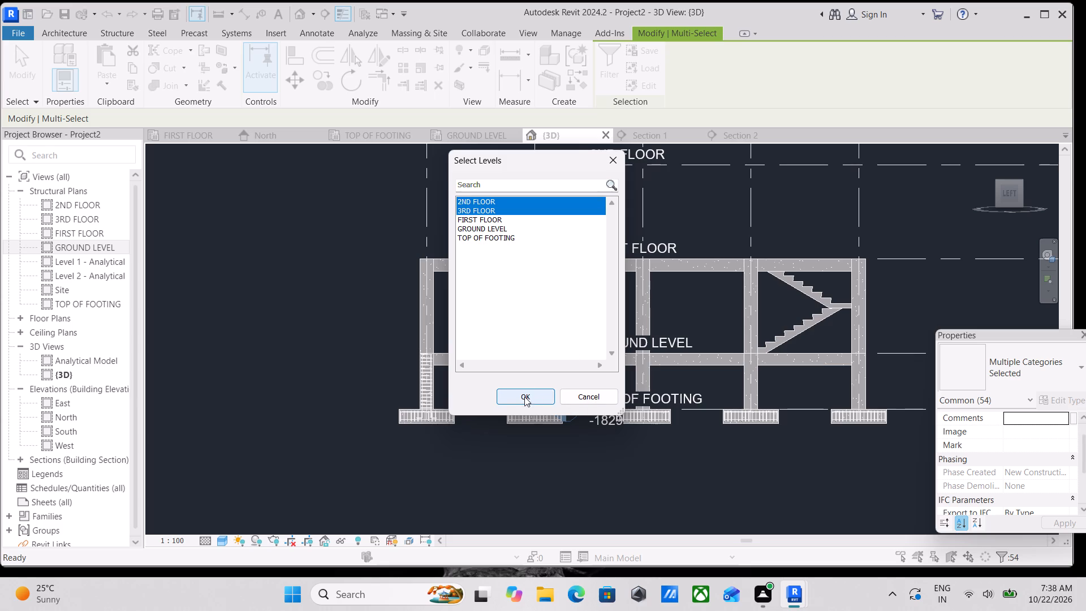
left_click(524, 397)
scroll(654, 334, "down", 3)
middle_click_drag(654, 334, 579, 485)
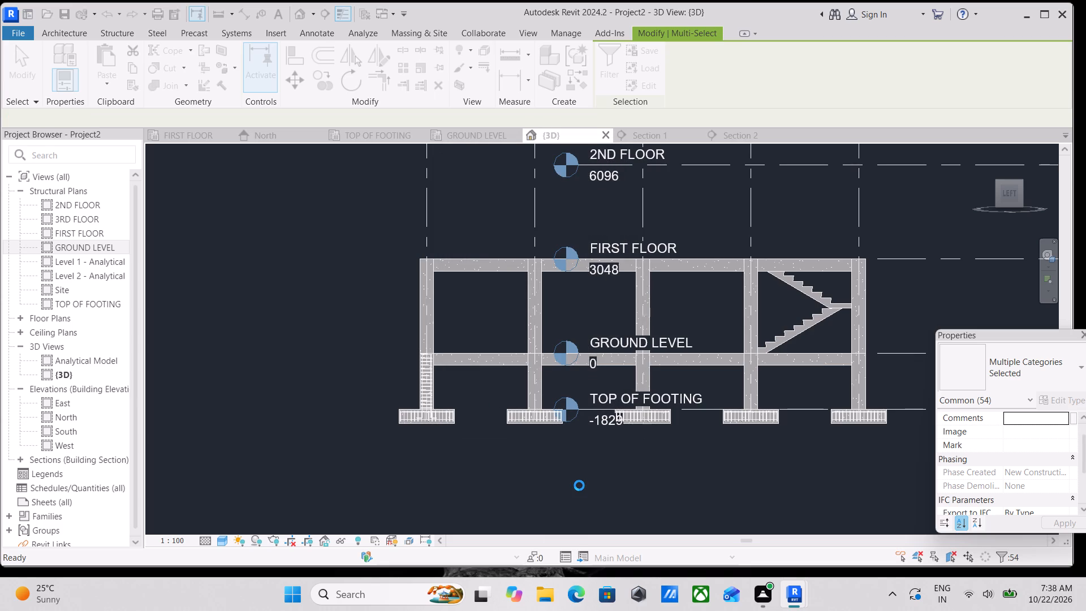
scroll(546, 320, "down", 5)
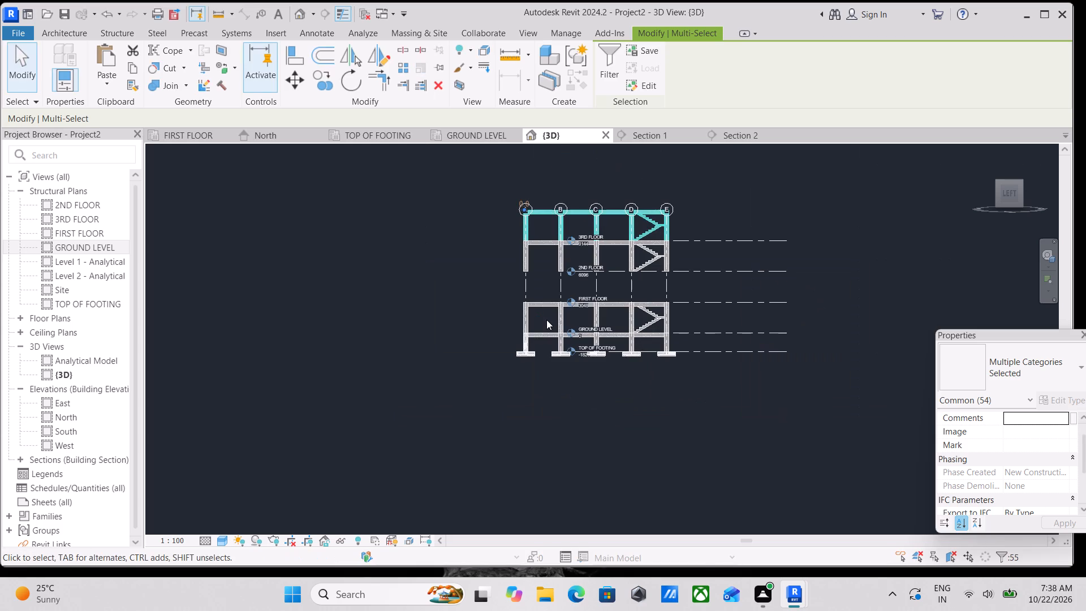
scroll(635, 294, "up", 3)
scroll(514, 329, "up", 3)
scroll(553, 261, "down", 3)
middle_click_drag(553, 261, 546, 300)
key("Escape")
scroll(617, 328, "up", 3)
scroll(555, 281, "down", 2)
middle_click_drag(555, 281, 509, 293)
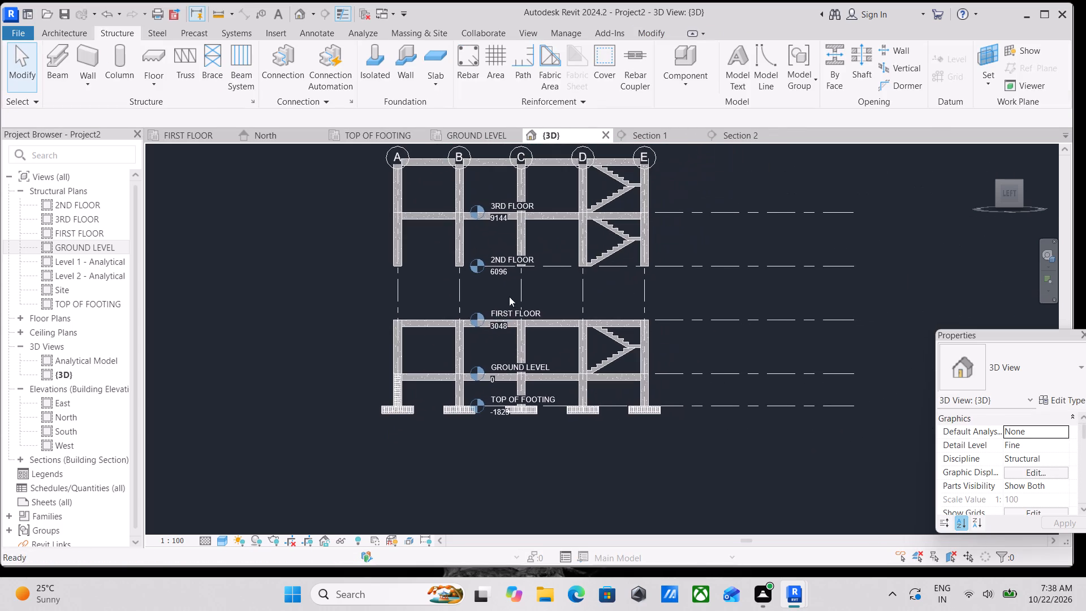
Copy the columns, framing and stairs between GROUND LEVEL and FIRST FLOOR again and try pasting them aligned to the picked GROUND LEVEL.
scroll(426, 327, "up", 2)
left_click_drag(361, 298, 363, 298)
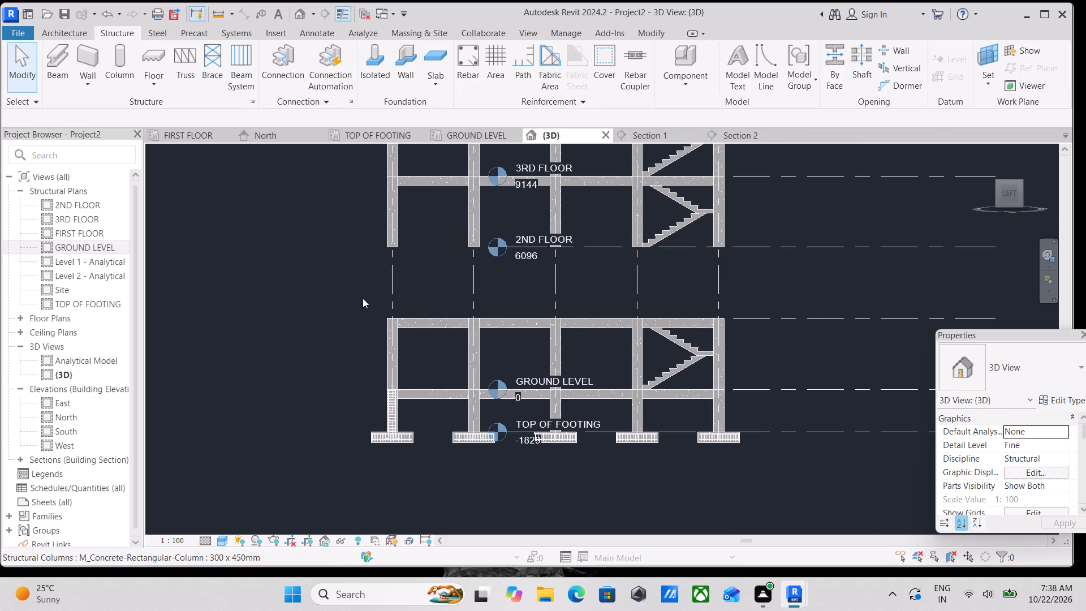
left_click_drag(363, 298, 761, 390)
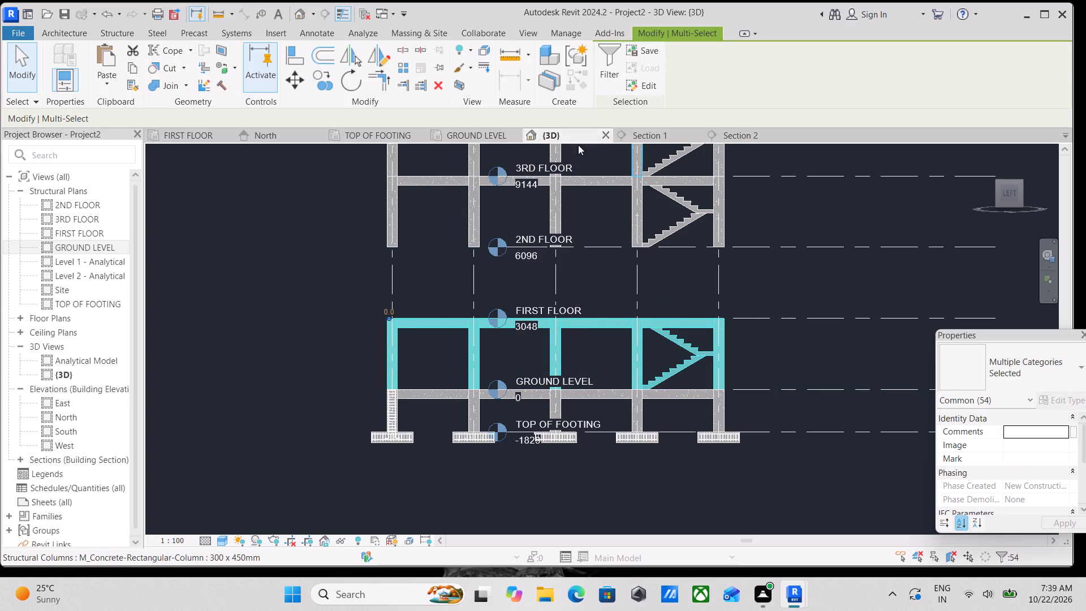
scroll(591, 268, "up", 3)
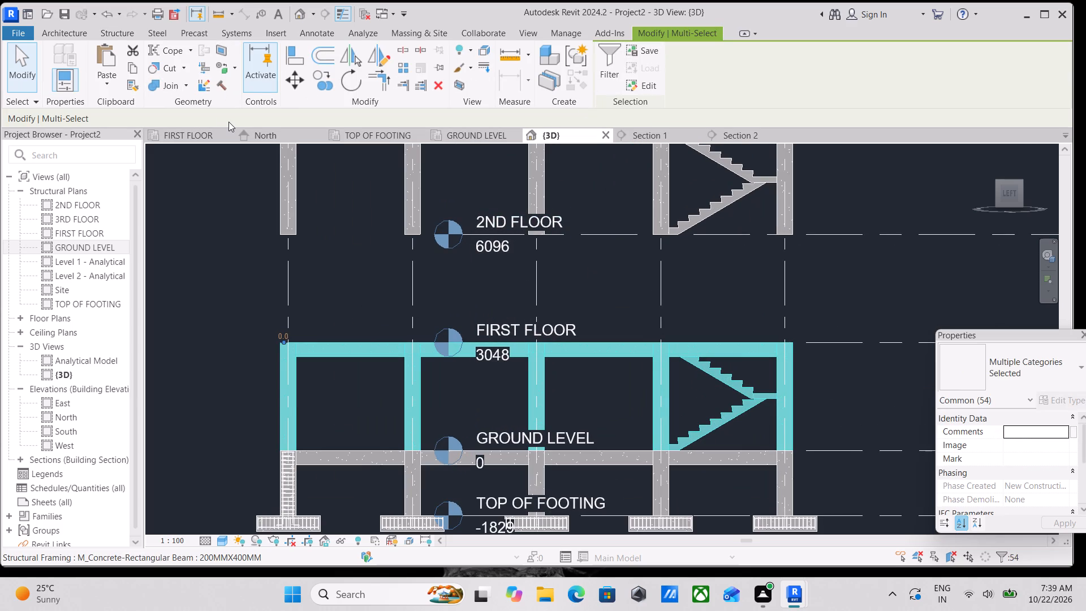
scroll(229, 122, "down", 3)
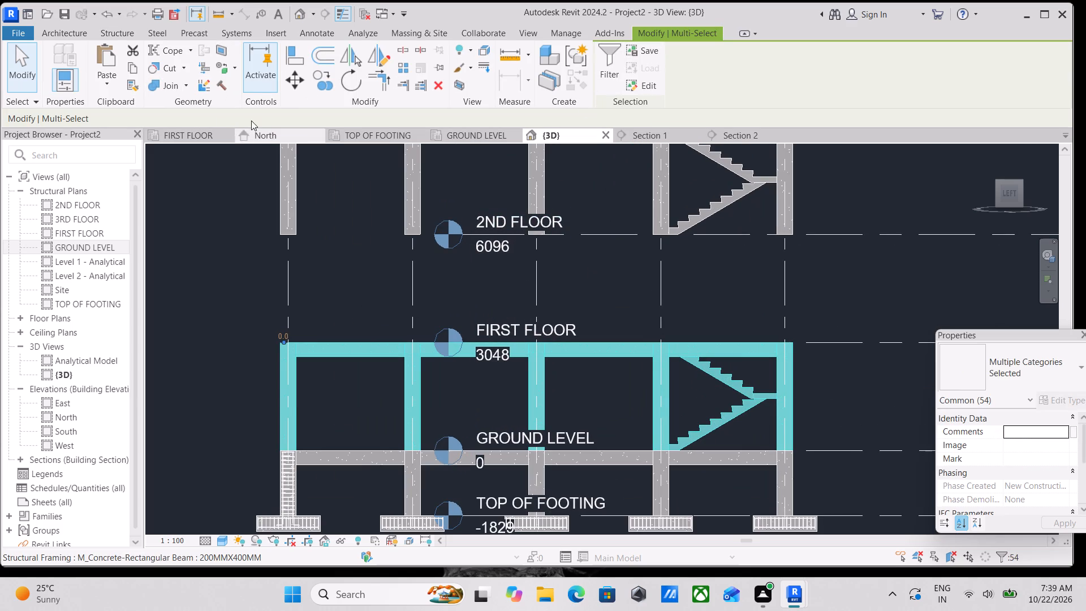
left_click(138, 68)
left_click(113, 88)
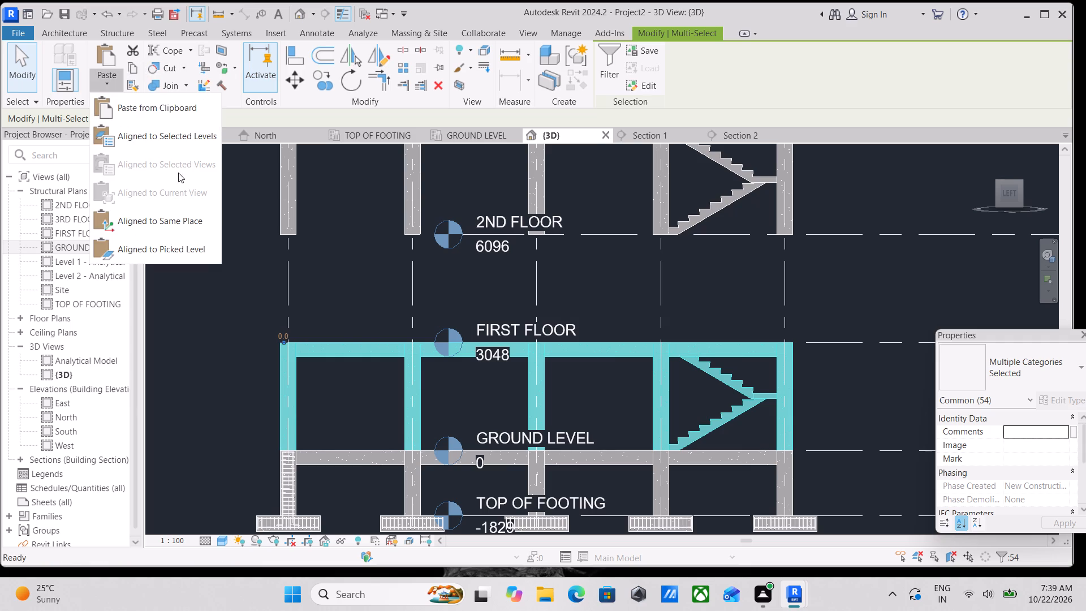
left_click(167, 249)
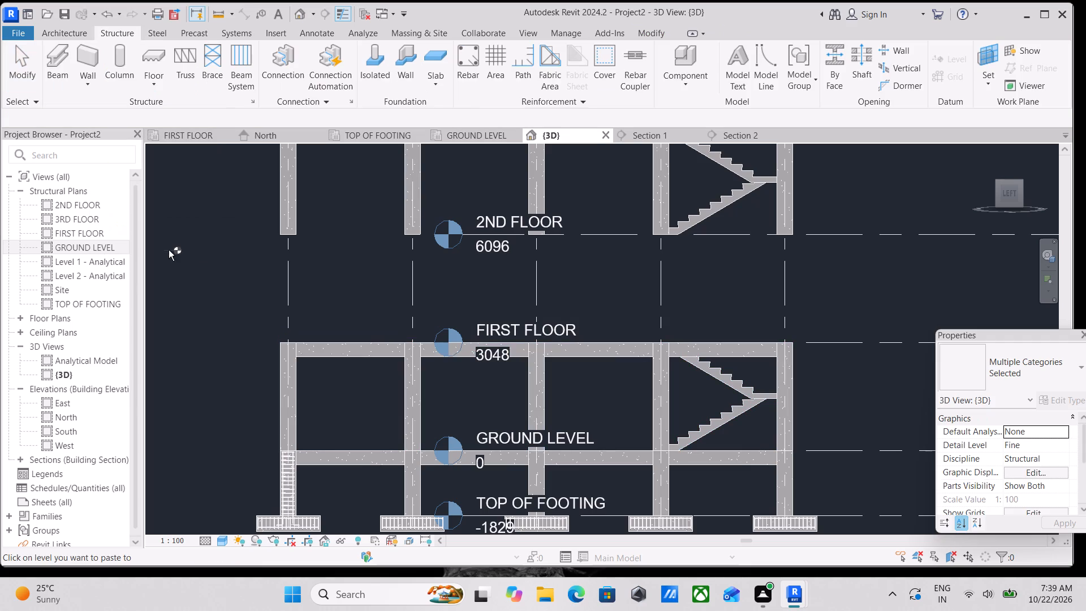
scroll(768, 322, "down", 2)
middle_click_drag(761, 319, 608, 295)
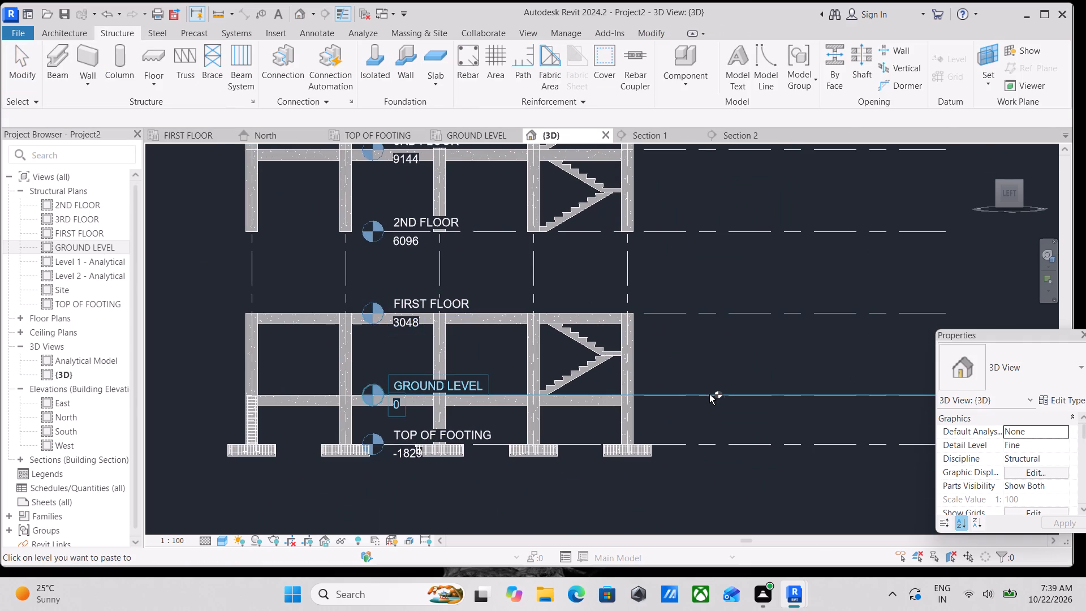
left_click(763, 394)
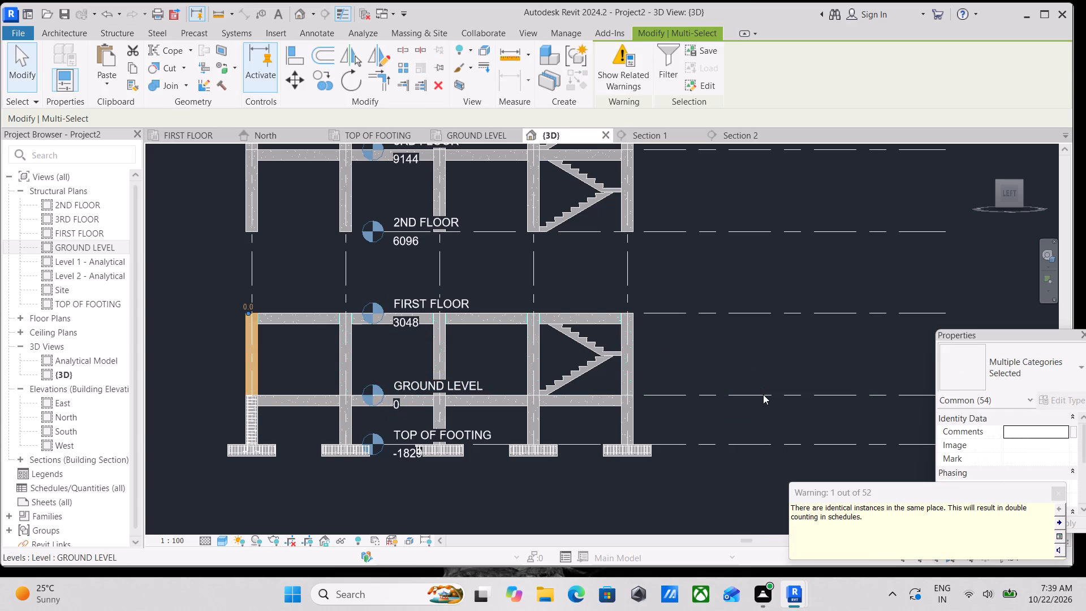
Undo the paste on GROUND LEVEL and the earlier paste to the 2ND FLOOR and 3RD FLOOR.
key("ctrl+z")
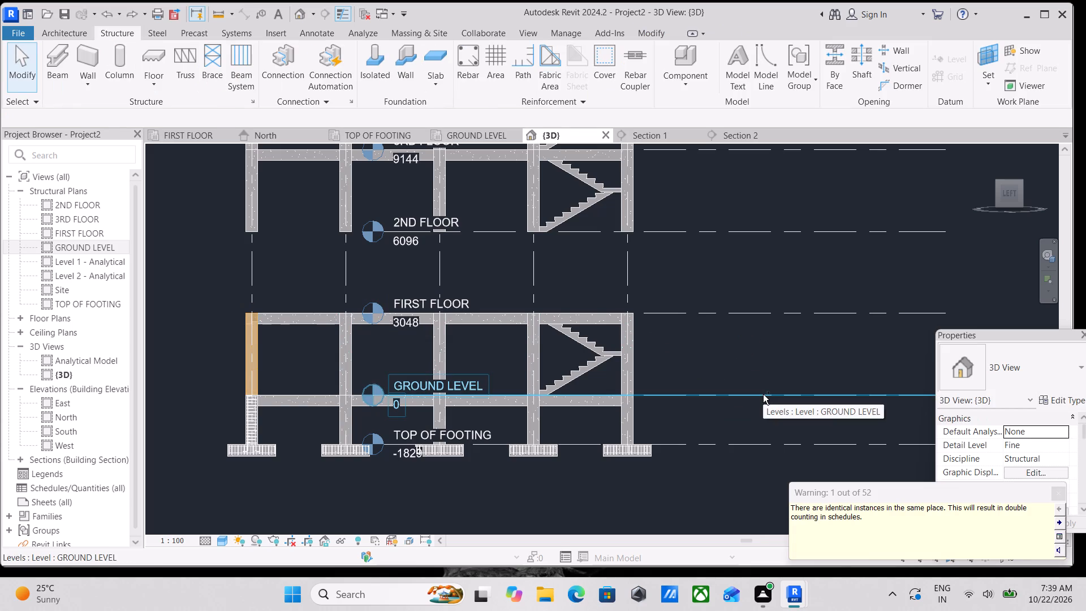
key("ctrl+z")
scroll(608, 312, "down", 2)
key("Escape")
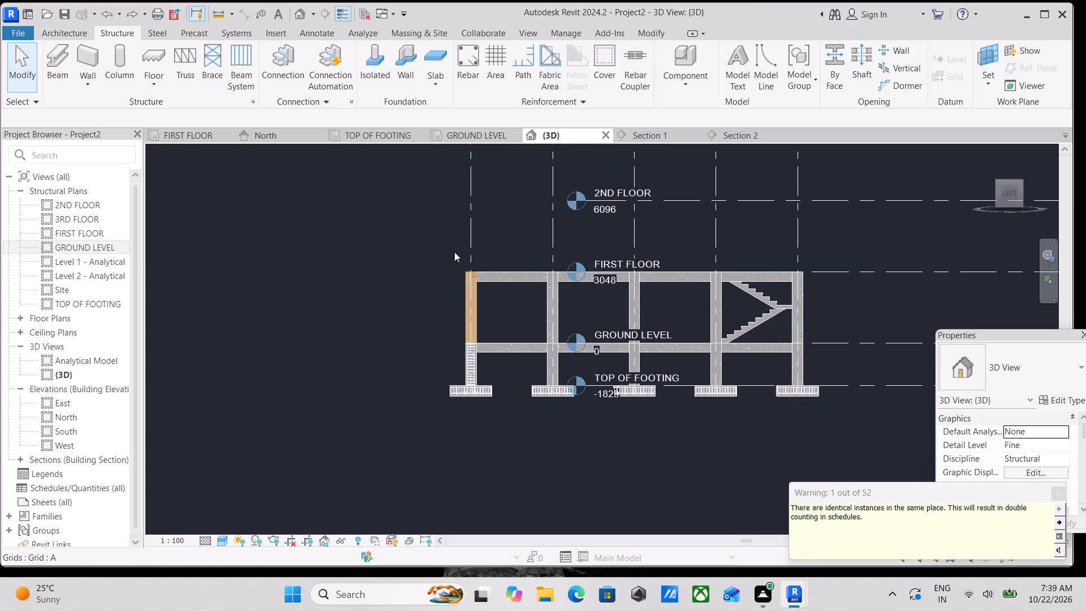
Copy the columns, framing and stairs between GROUND LEVEL and FIRST FLOOR and paste them aligned to FIRST FLOOR, 2ND FLOOR and 3RD FLOOR.
left_click_drag(438, 243, 826, 347)
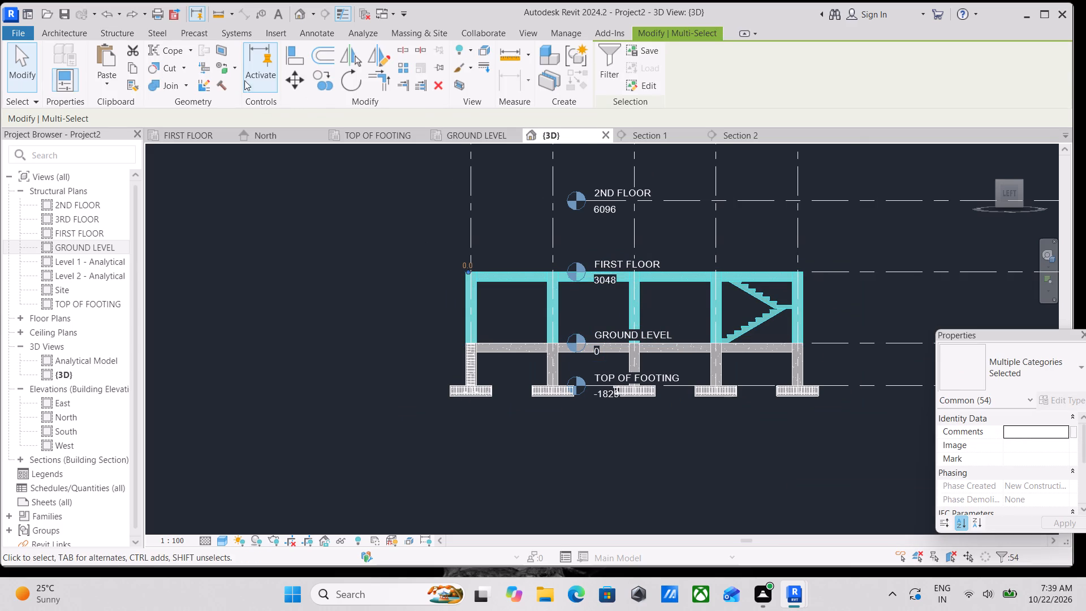
left_click(136, 68)
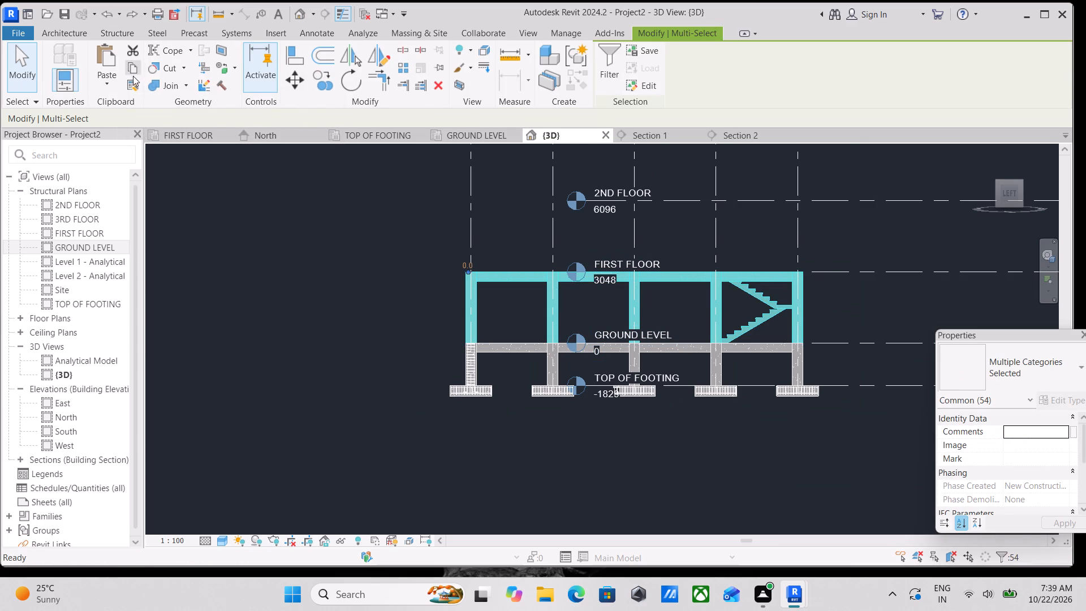
left_click(116, 80)
left_click(145, 134)
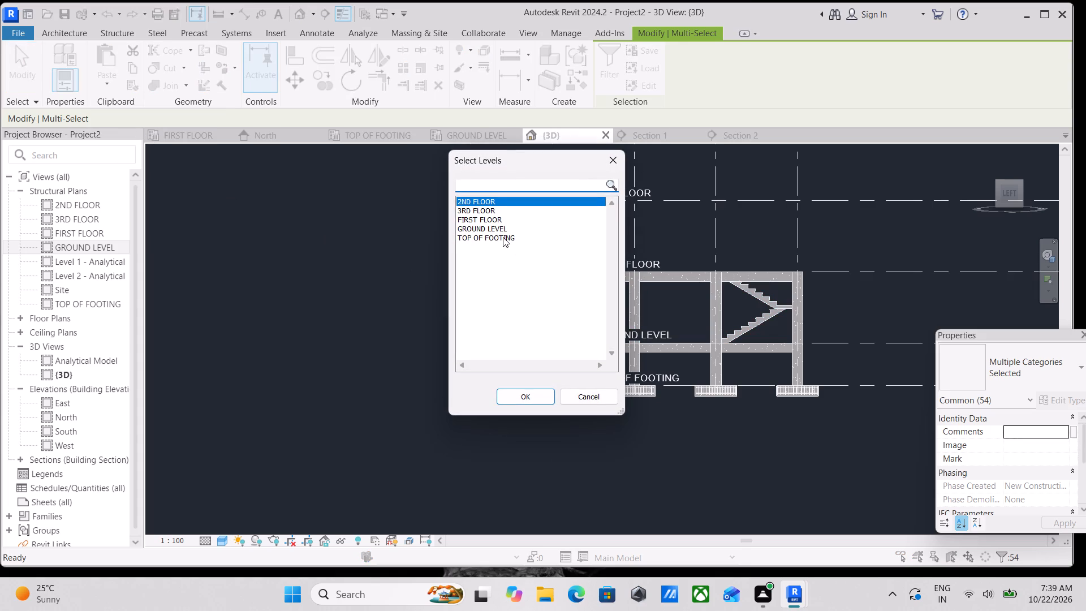
left_click(484, 220, "ctrl")
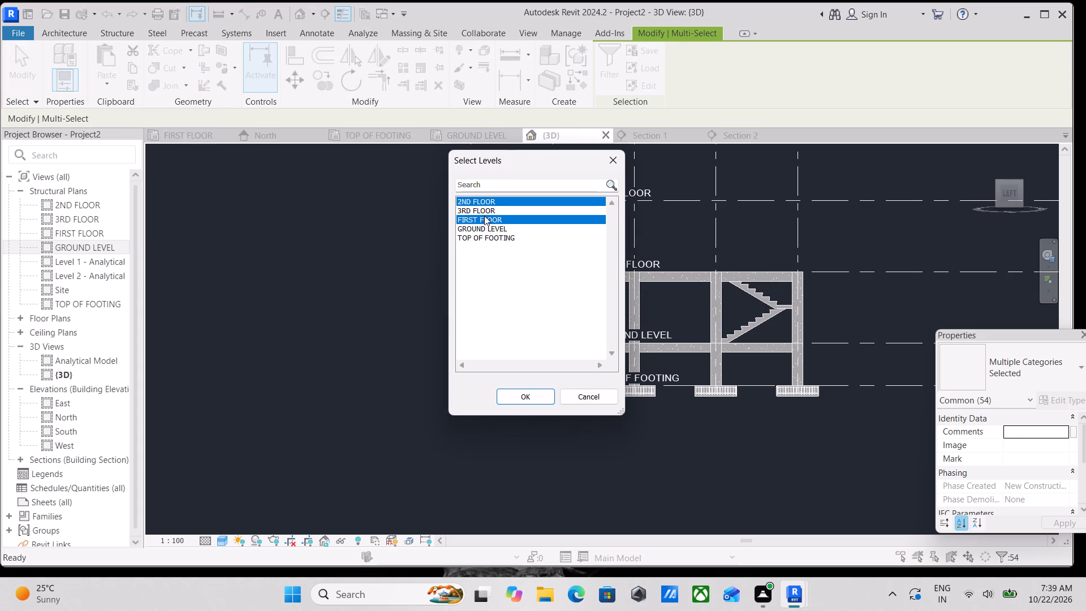
left_click(485, 208, "ctrl")
left_click(531, 395)
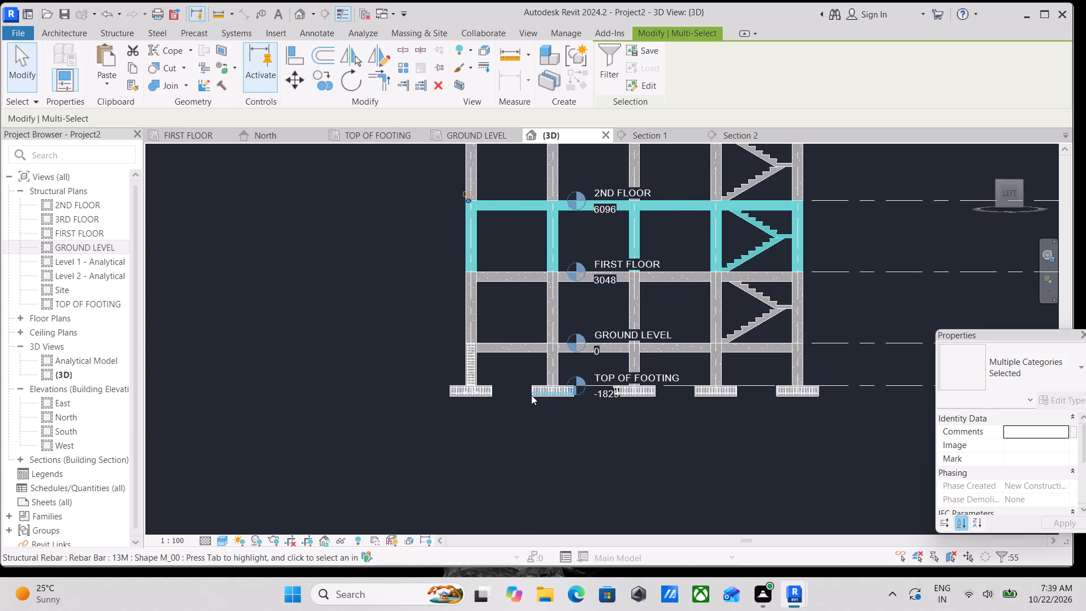
scroll(591, 360, "down", 6)
key("Escape")
In the 3D view's top orientation, select all instances of the 13M footing rebar and temporarily hide them.
scroll(653, 297, "up", 2)
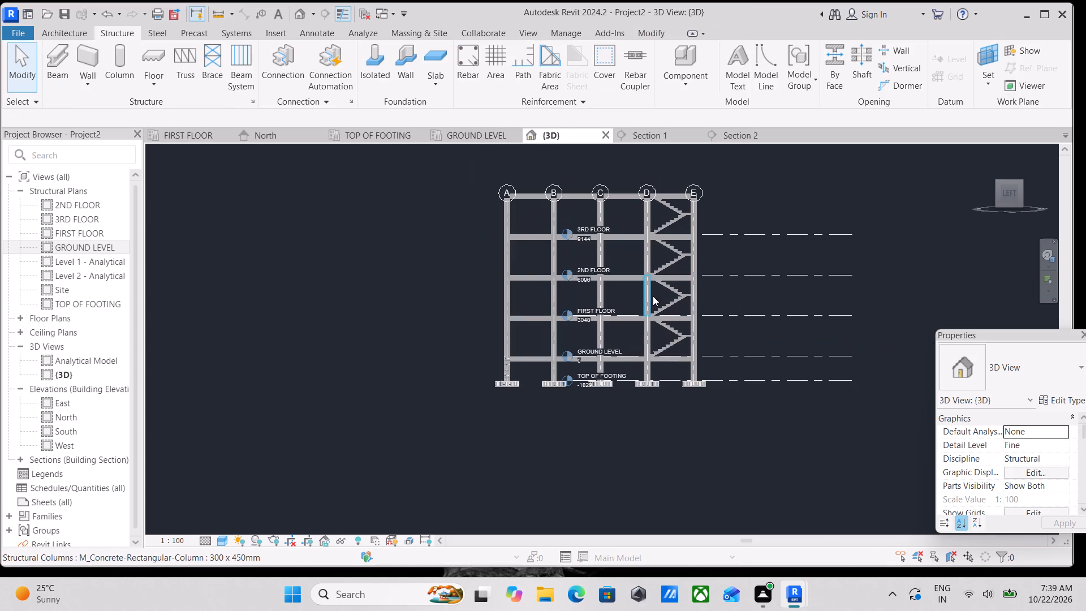
middle_click_drag(654, 294, 510, 429, "shift")
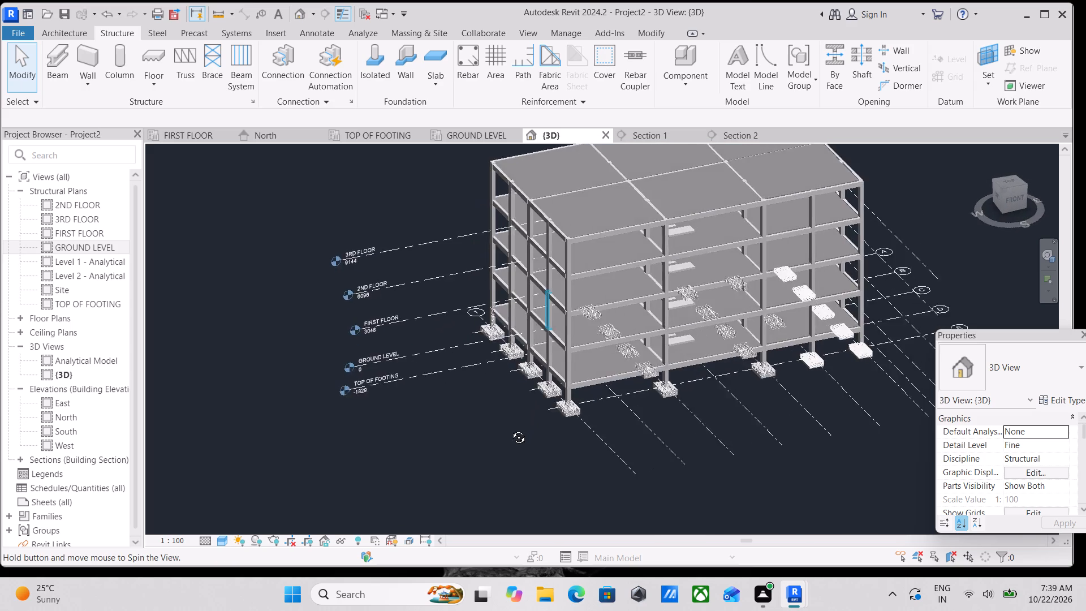
middle_click_drag(510, 429, 424, 496, "shift")
scroll(369, 504, "up", 1, "shift")
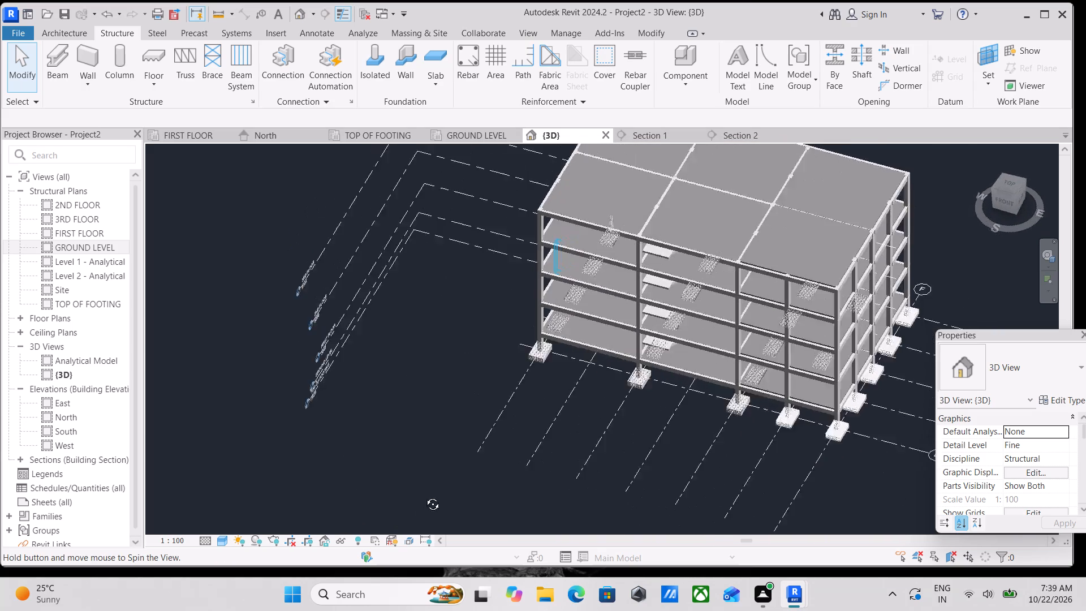
middle_click_drag(424, 496, 467, 484, "shift")
left_click(1011, 187)
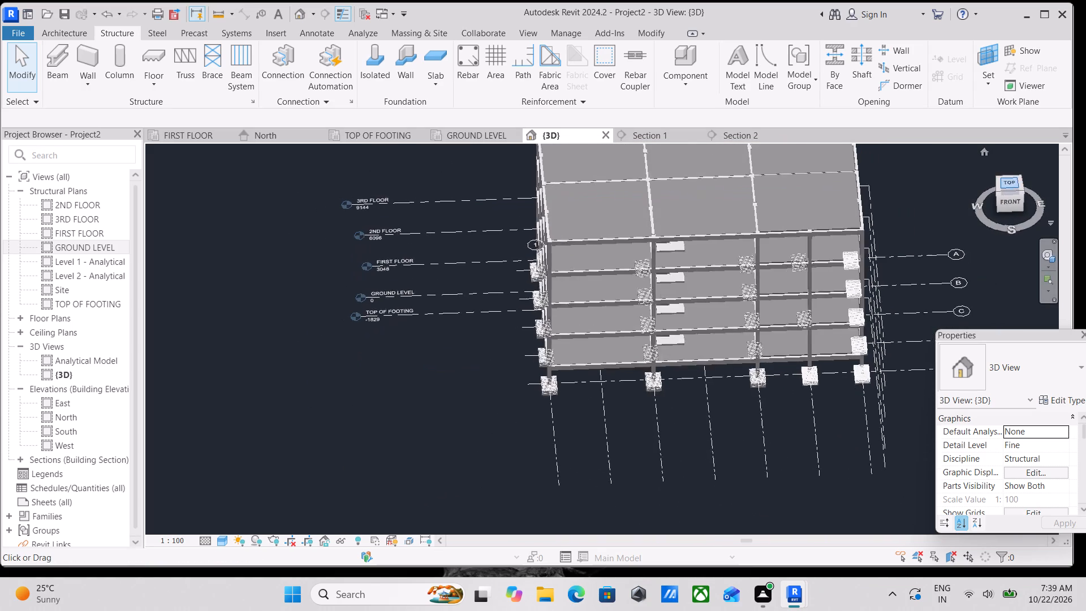
scroll(606, 395, "up", 14)
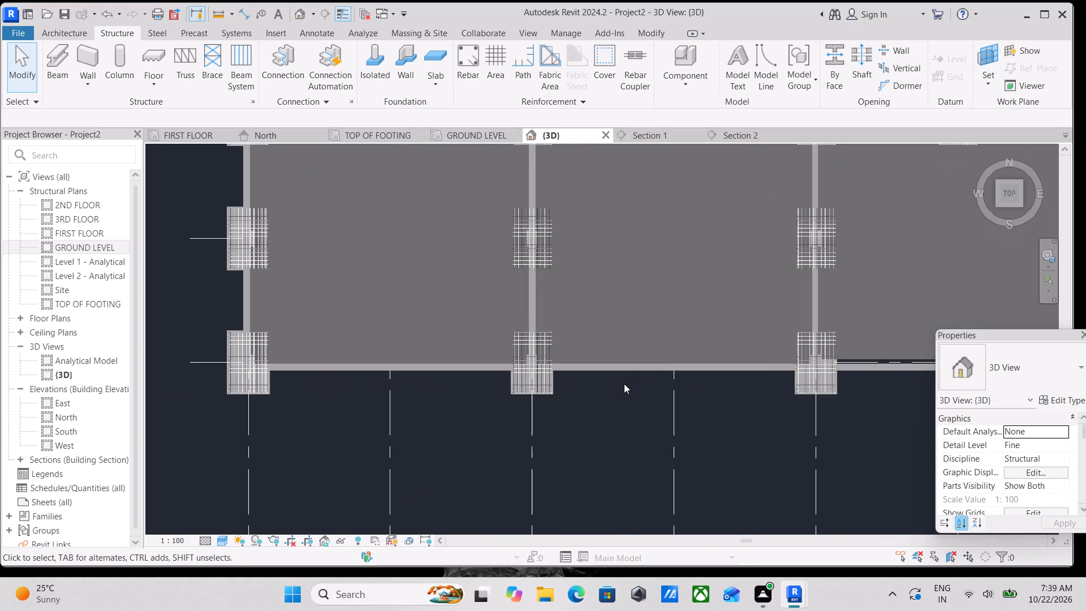
left_click(532, 385)
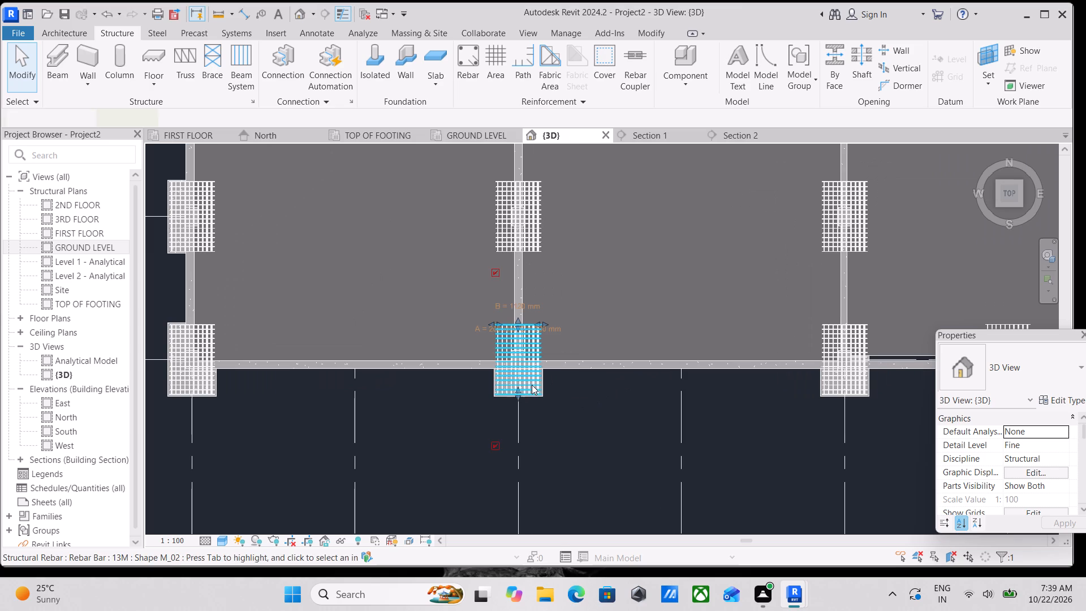
type("SA")
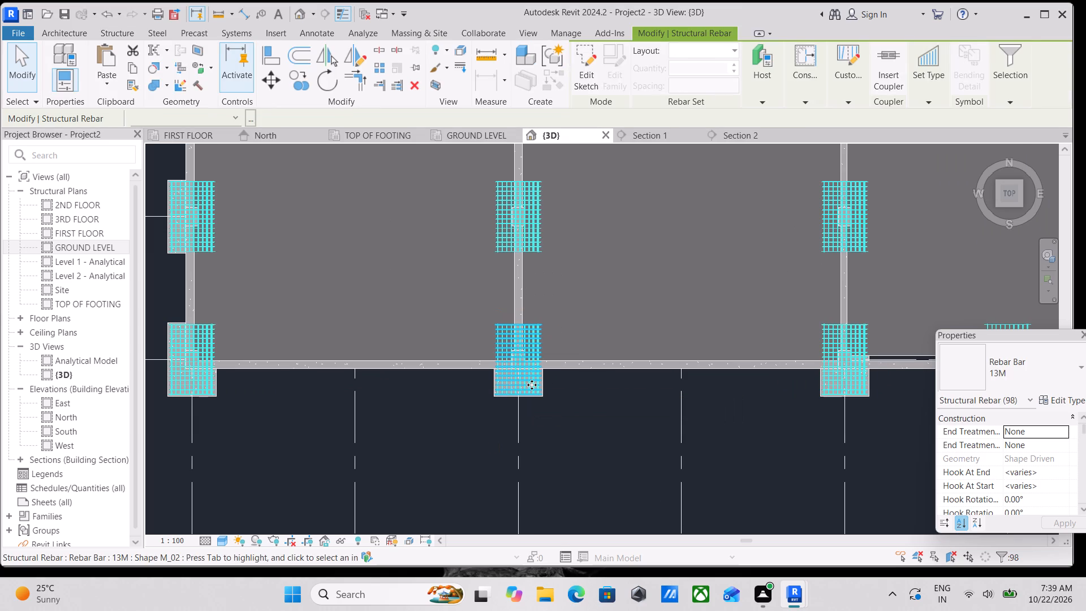
type("HH")
Start a shaft opening boundary sketch in the top-oriented 3D view and set the visual style to Wireframe.
scroll(635, 299, "down", 2)
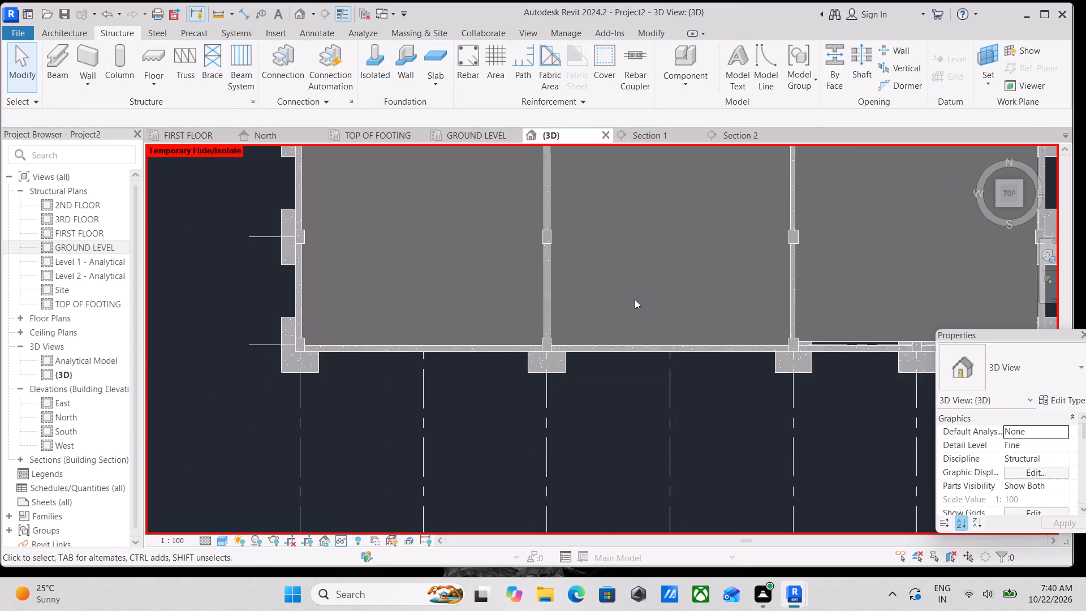
scroll(635, 299, "down", 1)
middle_click_drag(635, 299, 592, 358)
scroll(597, 368, "up", 3)
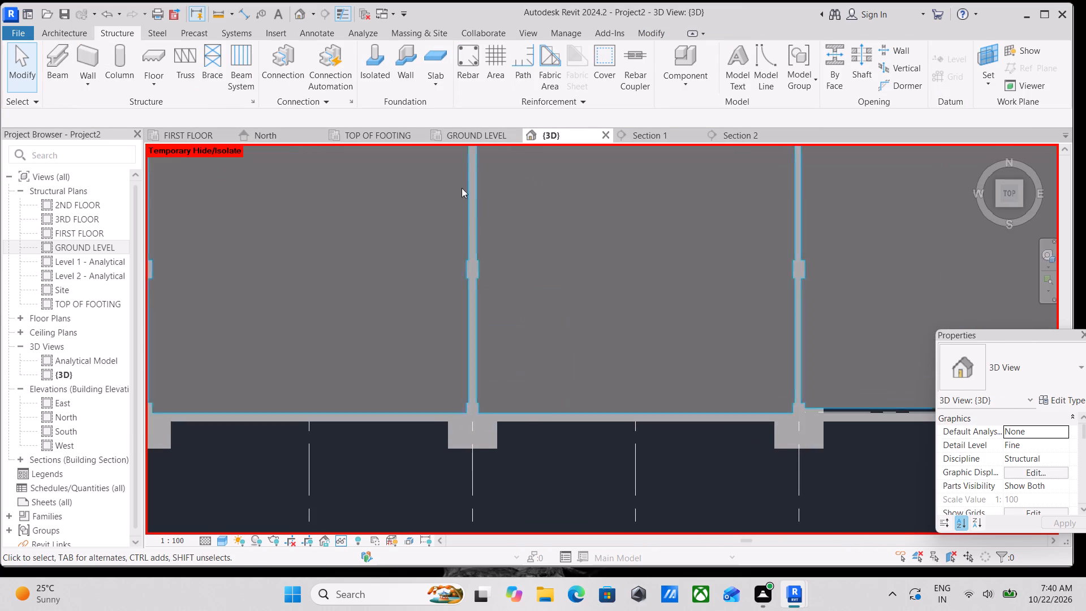
left_click(864, 68)
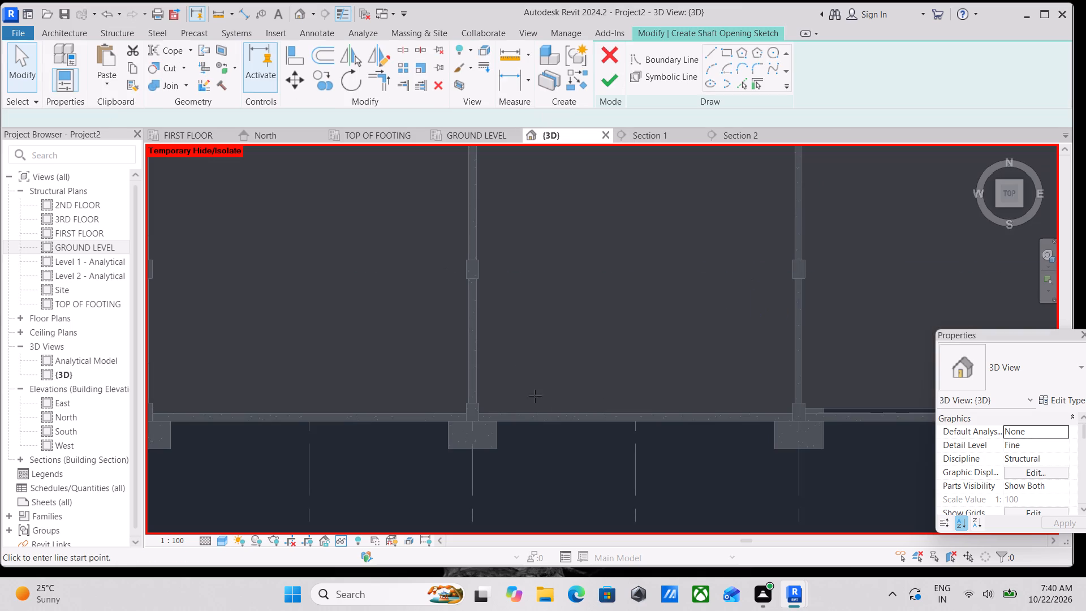
left_click(228, 541)
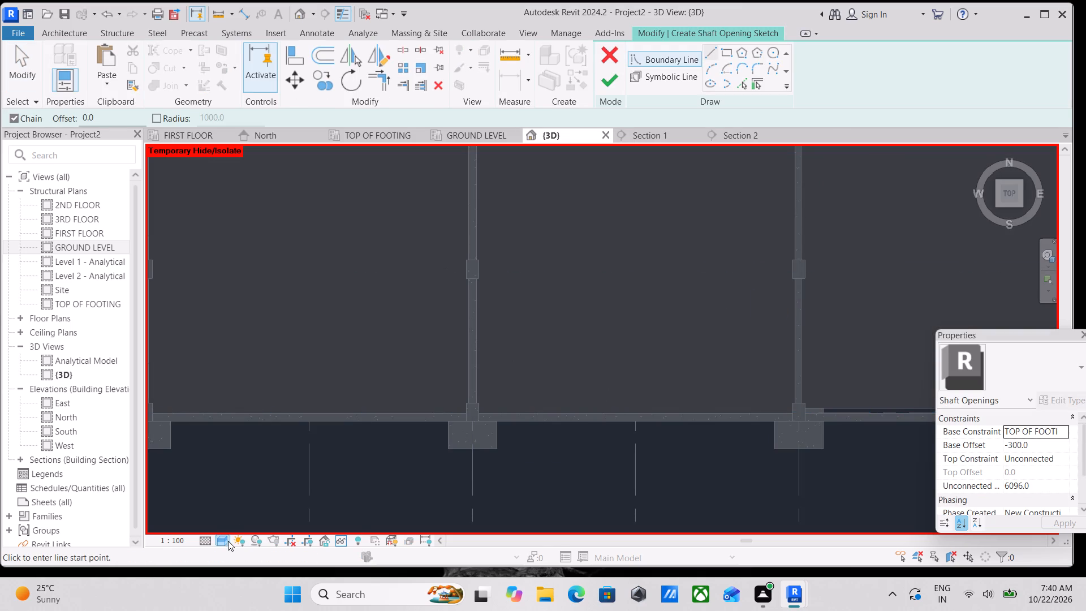
left_click(248, 448)
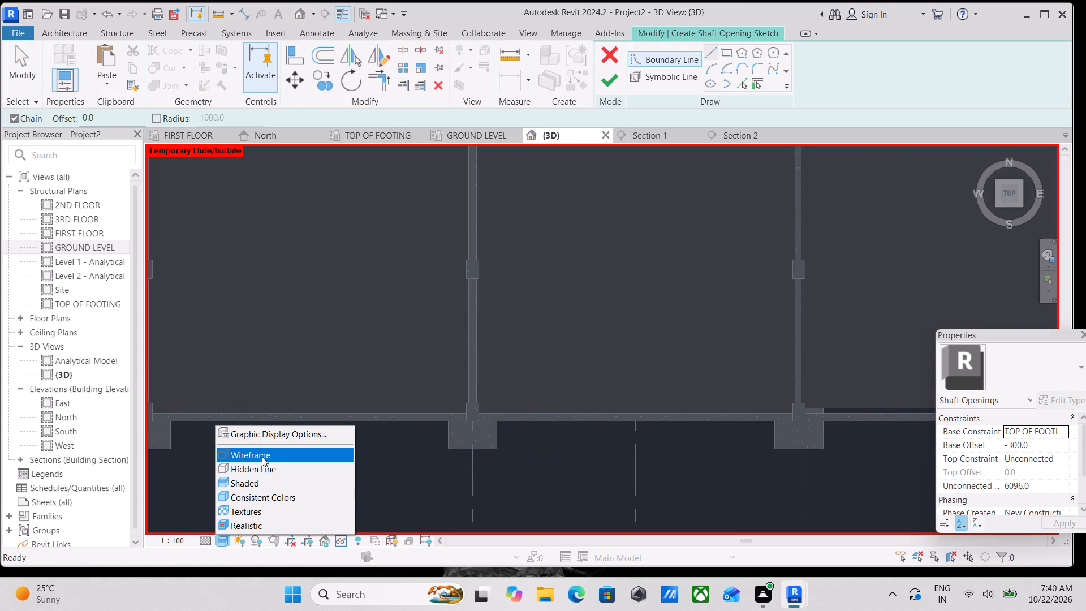
left_click(271, 458)
Sketch the shaft boundary along the beam below the stair, up the longer flight's outer side, across its end and one tread down its inner side.
scroll(510, 394, "up", 3)
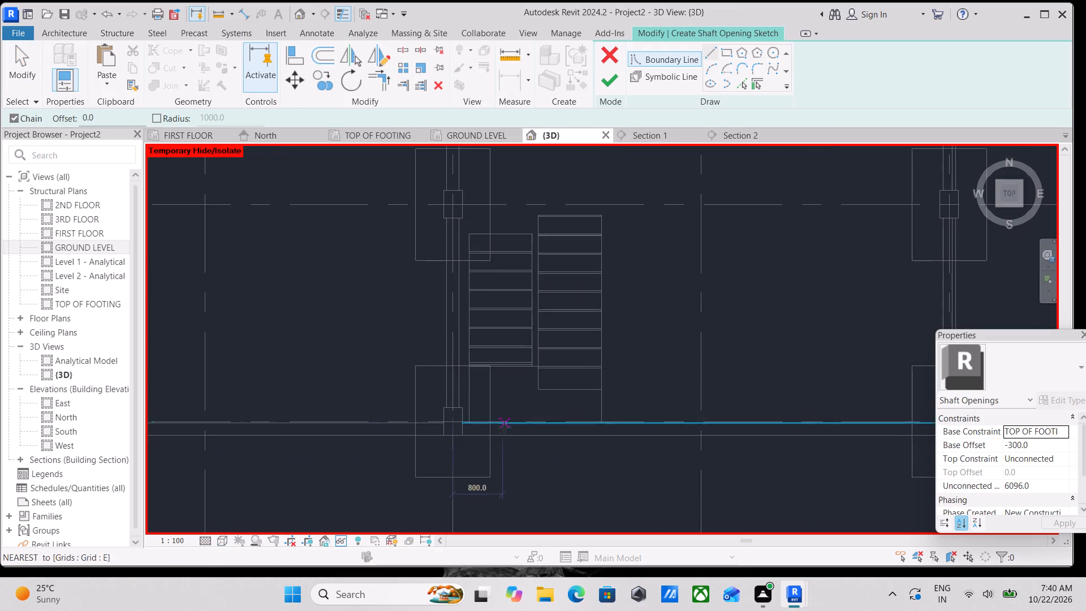
scroll(504, 428, "up", 3)
left_click(454, 416)
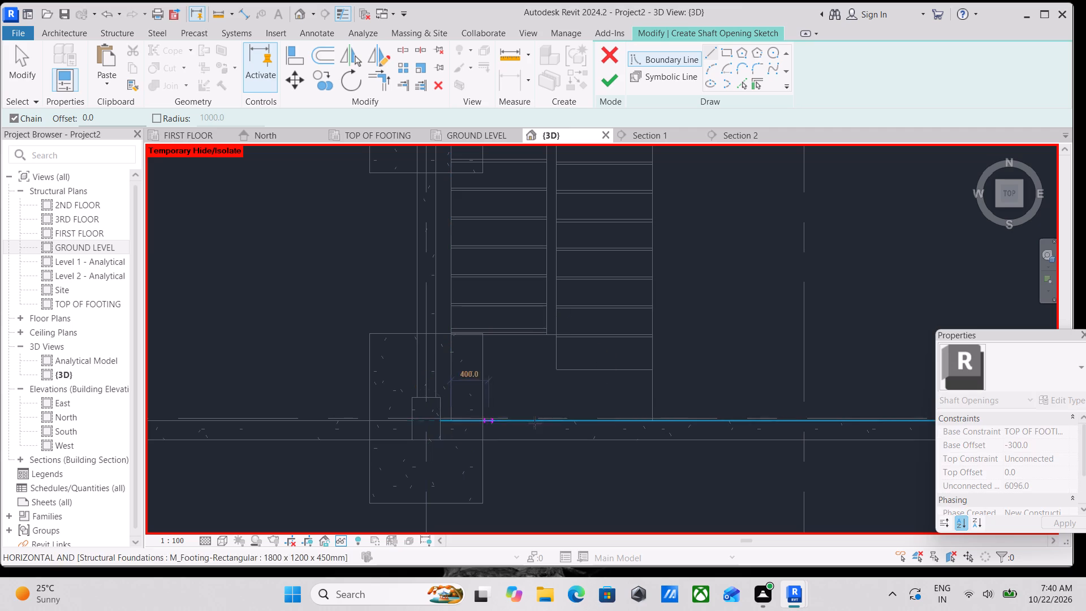
left_click(653, 421)
middle_click_drag(653, 421, 644, 609)
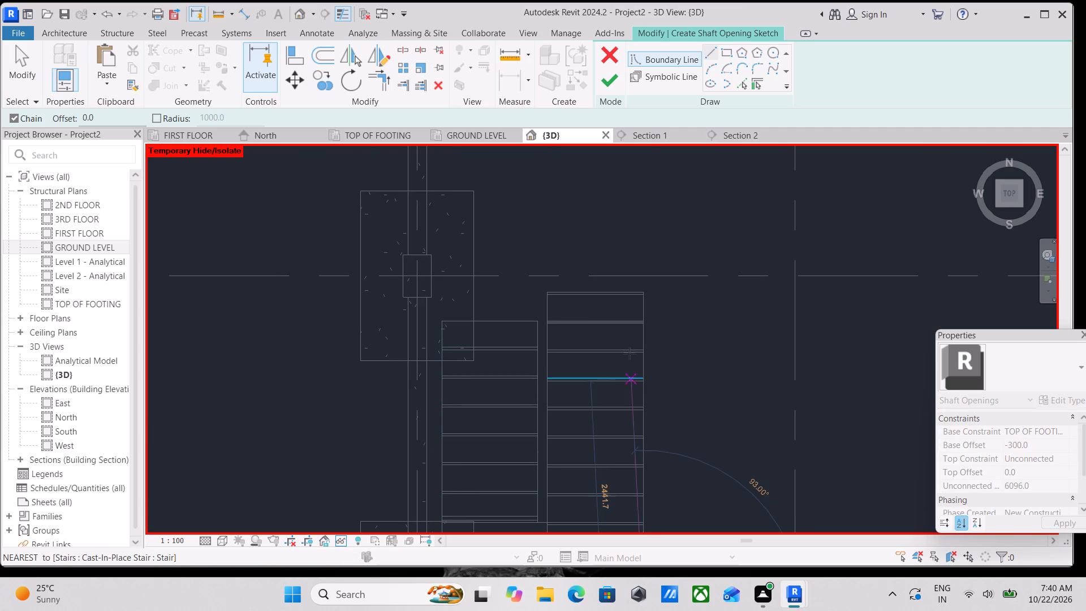
left_click(643, 291)
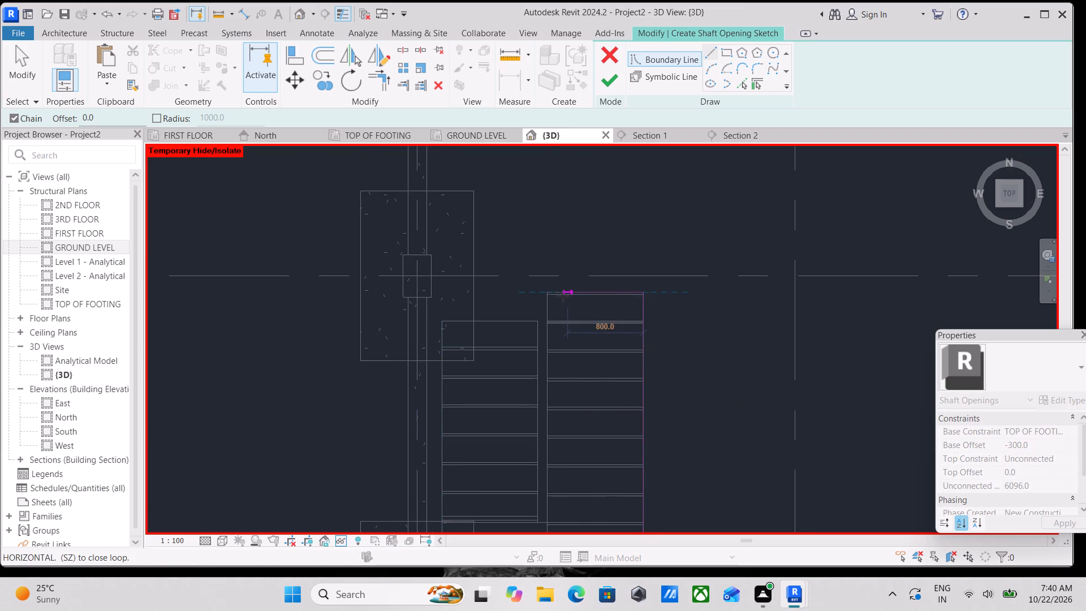
scroll(541, 295, "up", 3)
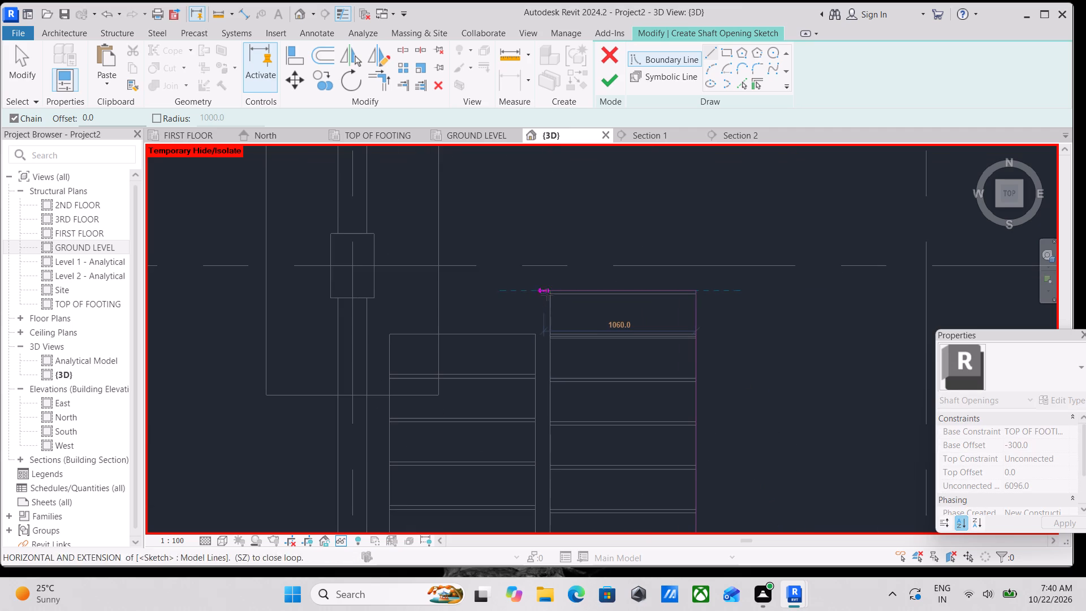
left_click(549, 291)
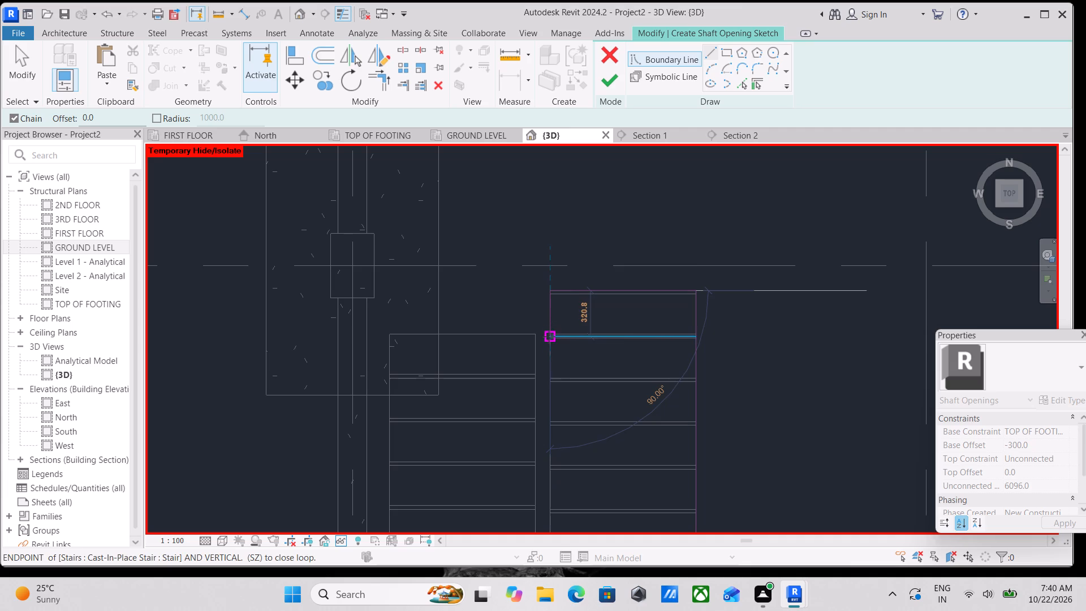
left_click(549, 337)
Sketch a 140 mm horizontal boundary segment across the gap between the two stair flights, meeting the longer flight's inner boundary line.
scroll(540, 337, "up", 3)
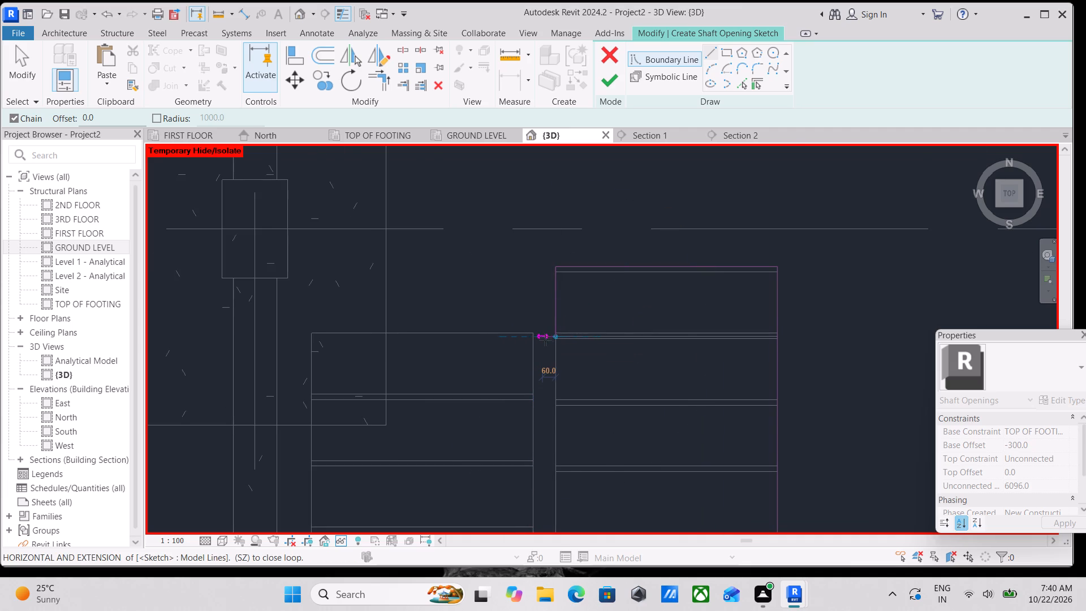
key("Escape")
left_click(527, 334)
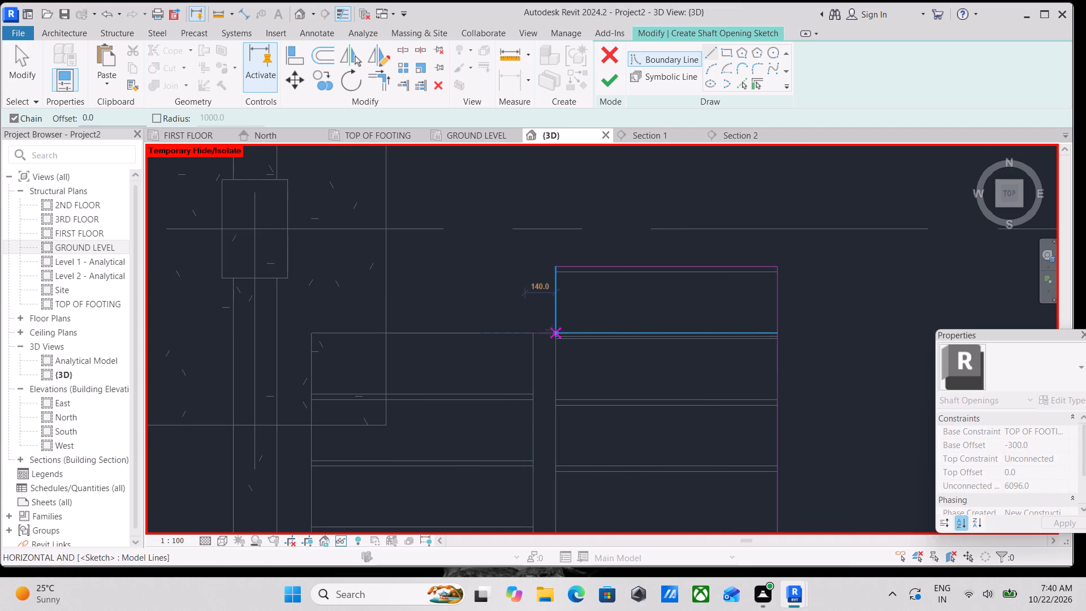
left_click(554, 330)
key("Escape")
scroll(558, 355, "up", 6)
key("Escape")
key("Escape")
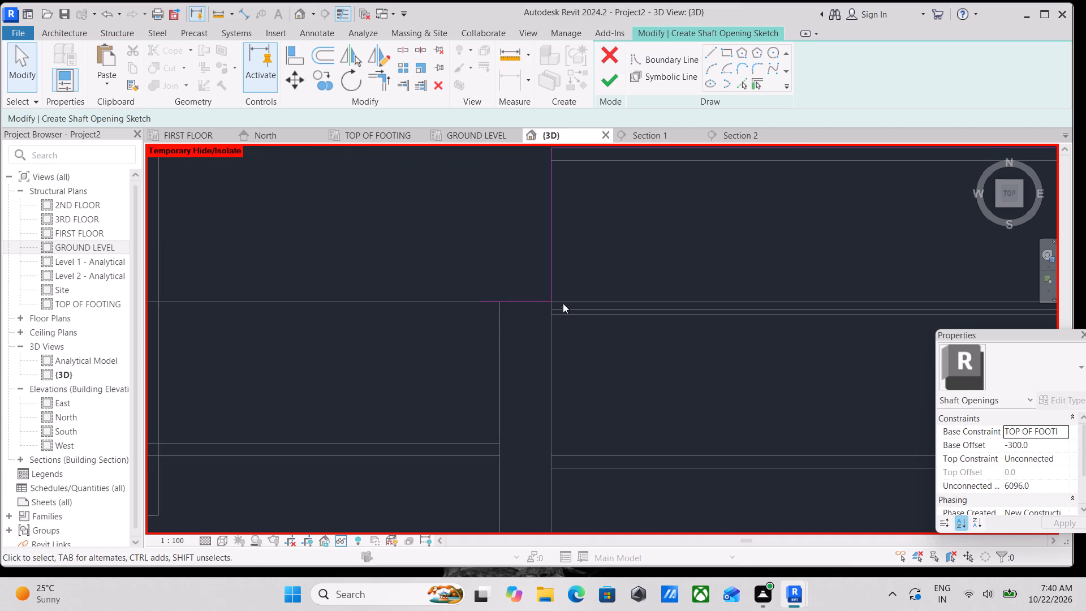
scroll(563, 301, "up", 14)
scroll(497, 308, "down", 11)
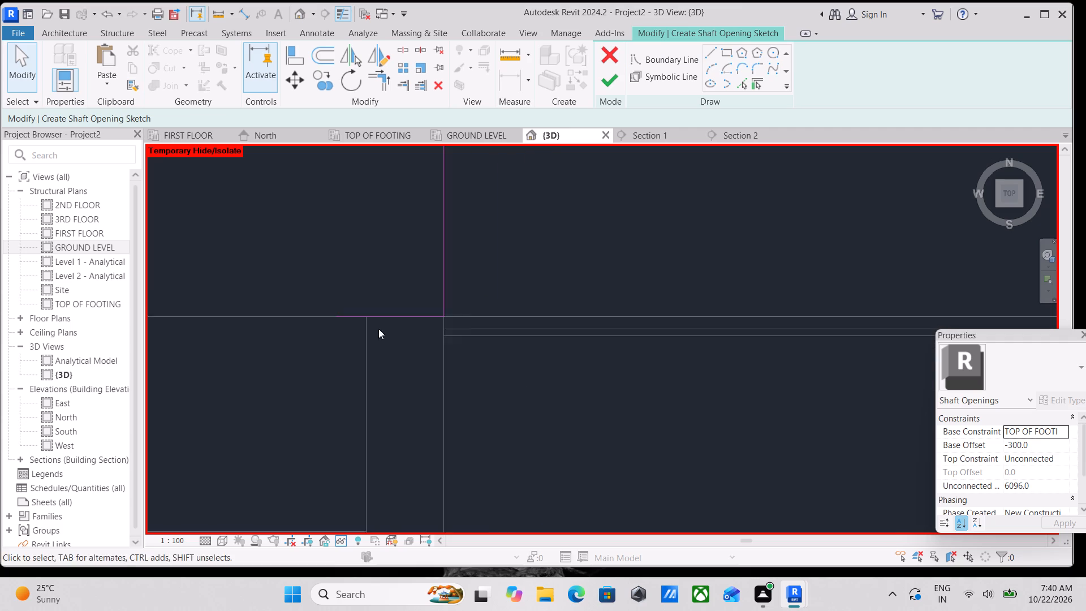
middle_click_drag(394, 333, 492, 337)
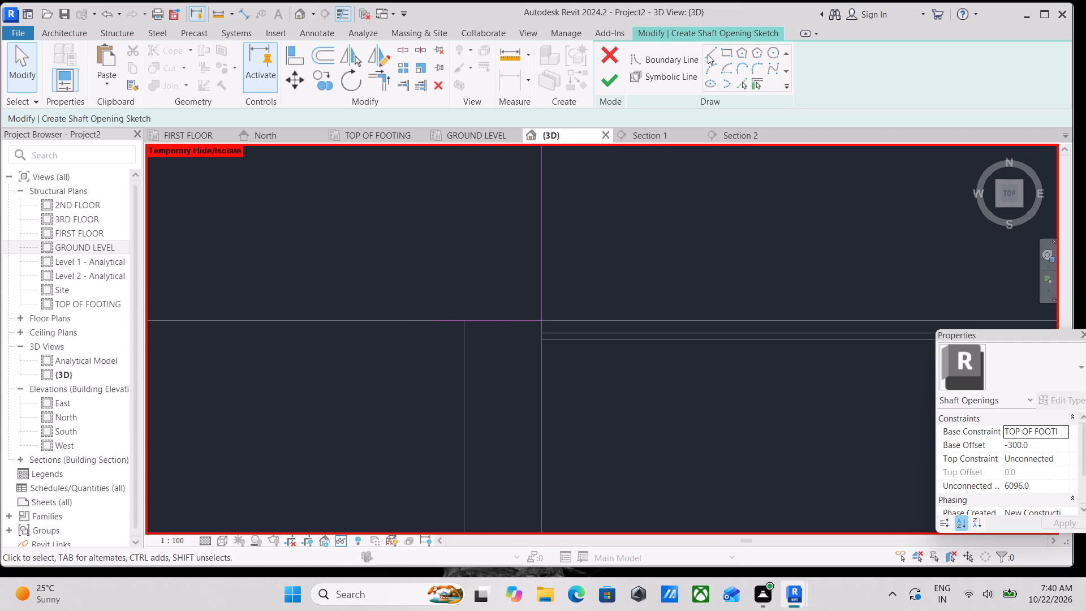
Continue the boundary along the shorter flight's end and down its outer side to the beam line, closing the loop, and finish the shaft opening.
left_click(708, 53)
scroll(464, 454, "down", 8)
middle_click_drag(469, 444, 548, 392)
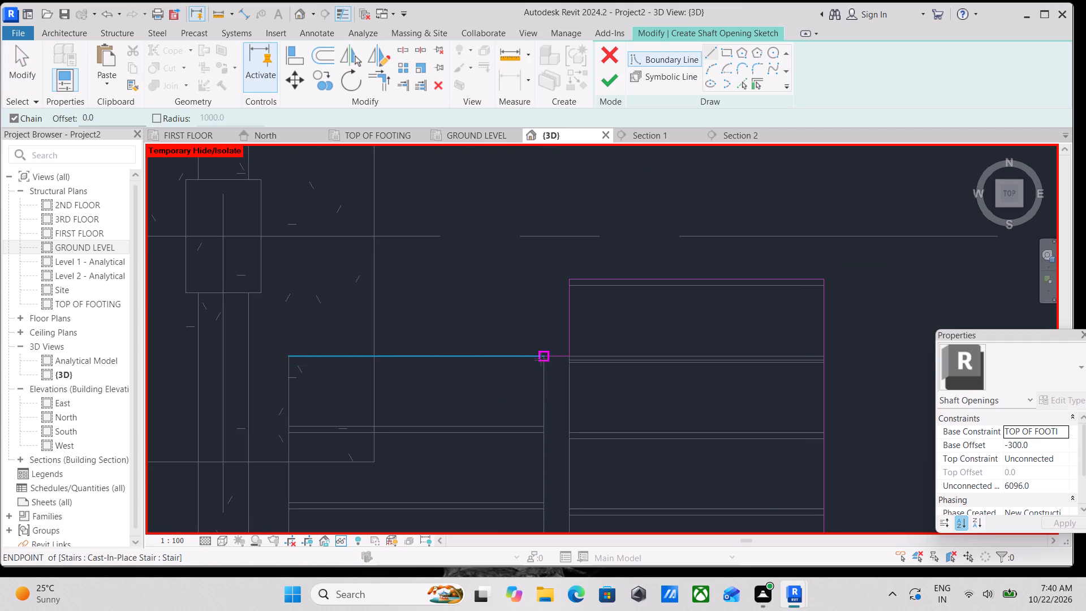
left_click(536, 357)
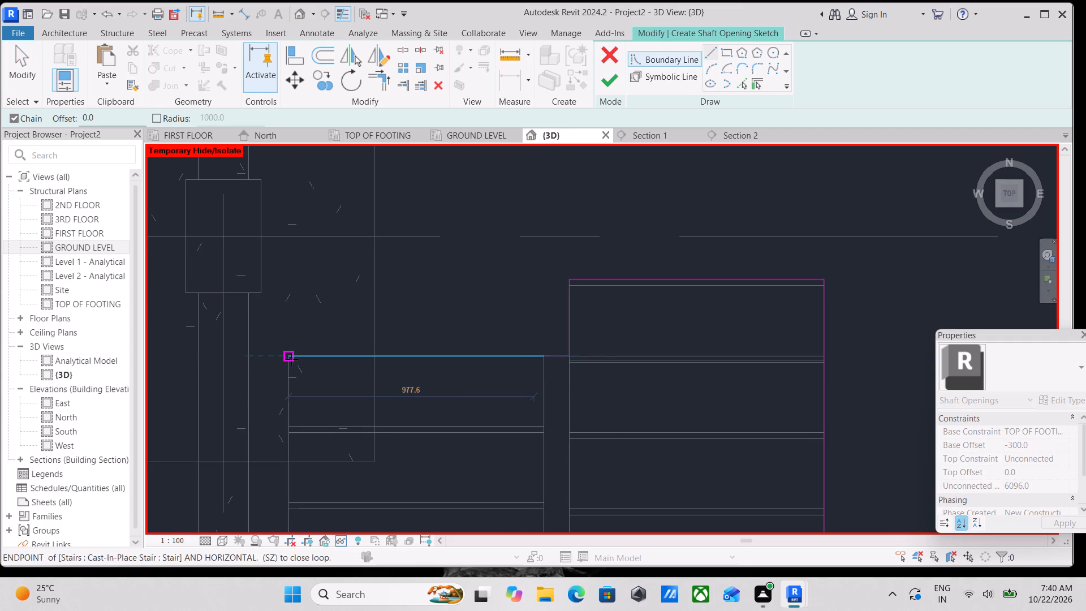
left_click(291, 359)
scroll(285, 436, "down", 4)
middle_click_drag(286, 436, 262, 268)
scroll(266, 286, "down", 4)
middle_click_drag(266, 294, 282, 192)
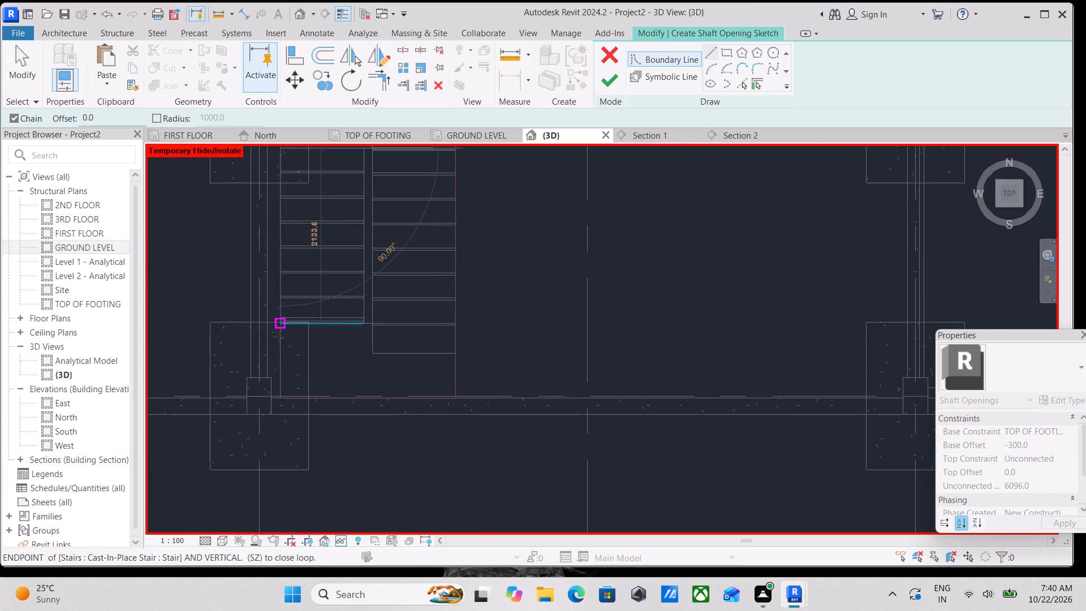
left_click(286, 401)
scroll(287, 401, "up", 4)
key("Escape")
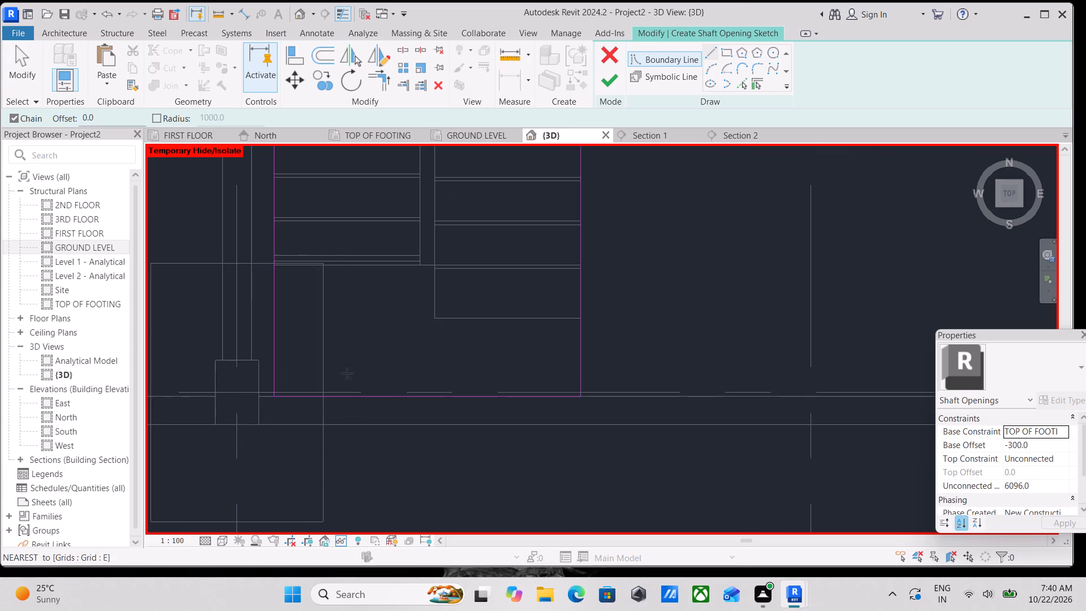
scroll(348, 355, "up", 2)
middle_click_drag(348, 354, 350, 422)
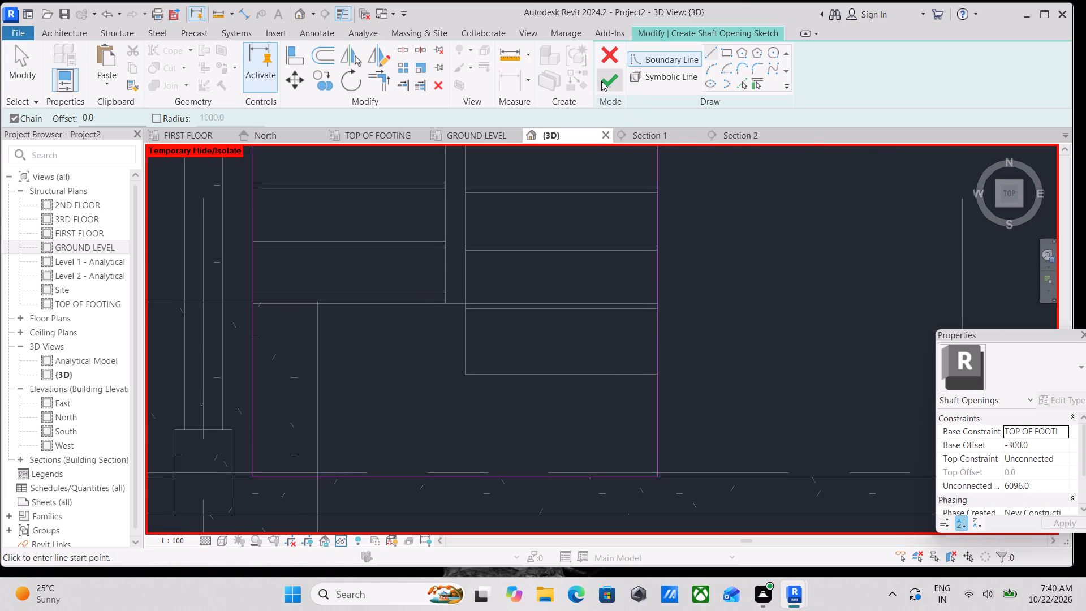
left_click(602, 81)
scroll(548, 289, "down", 5)
key("Escape")
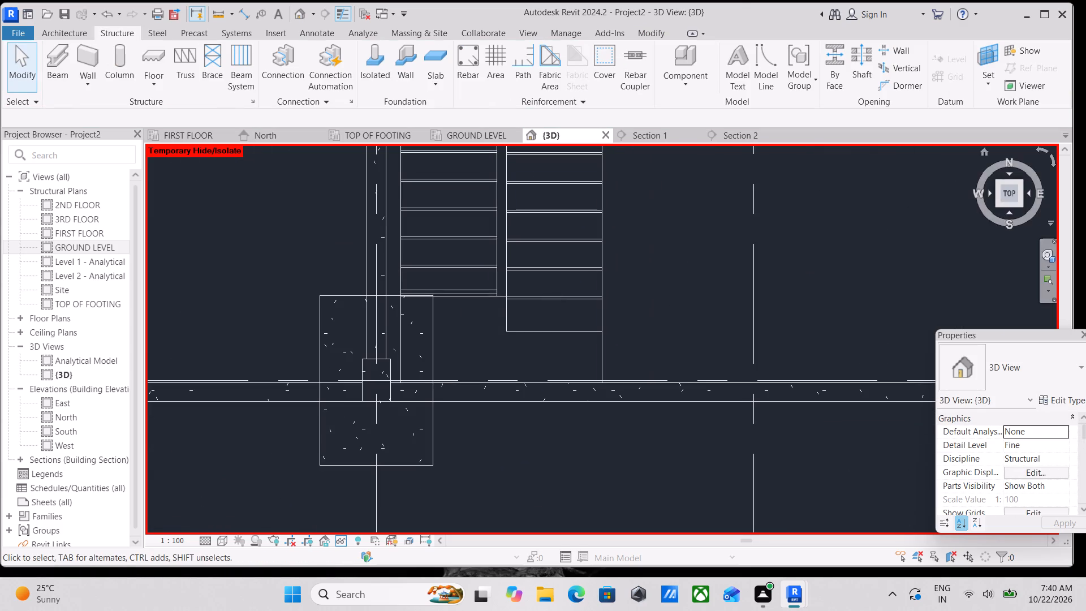
Set the 3D view's visual style back to Shaded.
left_click(225, 543)
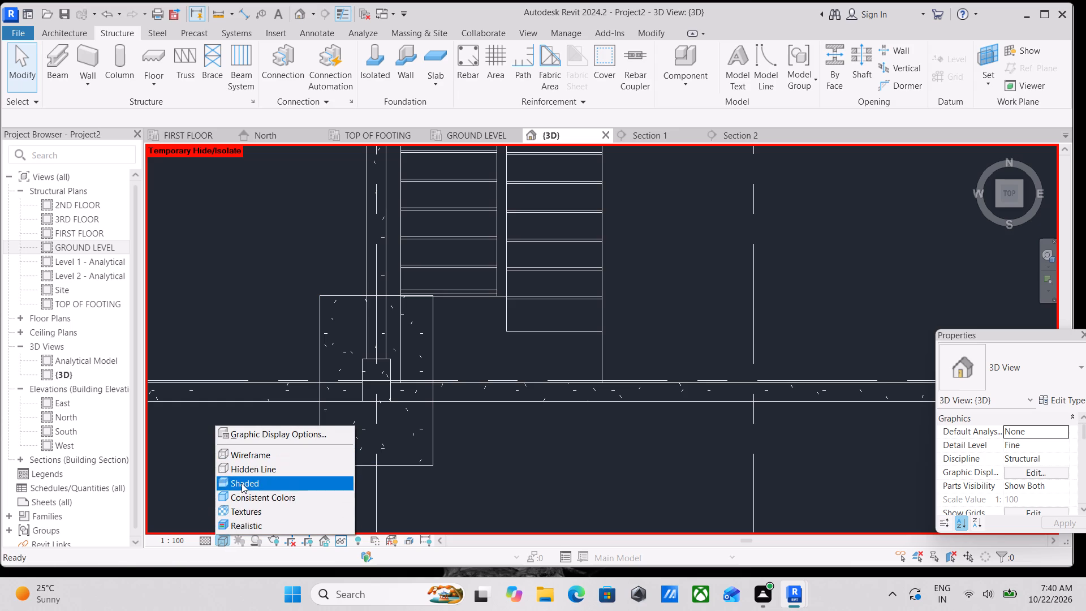
left_click(242, 483)
Select the shaft opening around the stairs and stretch its top upward to an unconnected height of about 13073 mm.
scroll(288, 466, "down", 4)
scroll(398, 466, "down", 6)
middle_click_drag(437, 459, 437, 459, "shift")
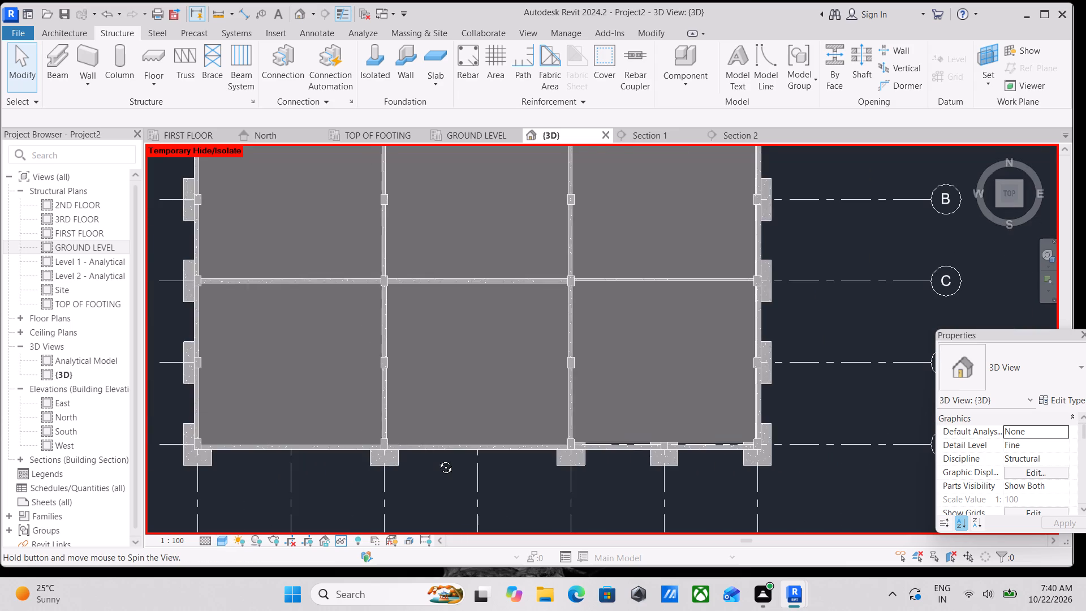
middle_click_drag(437, 459, 351, 78, "shift")
middle_click_drag(300, 208, 268, 109)
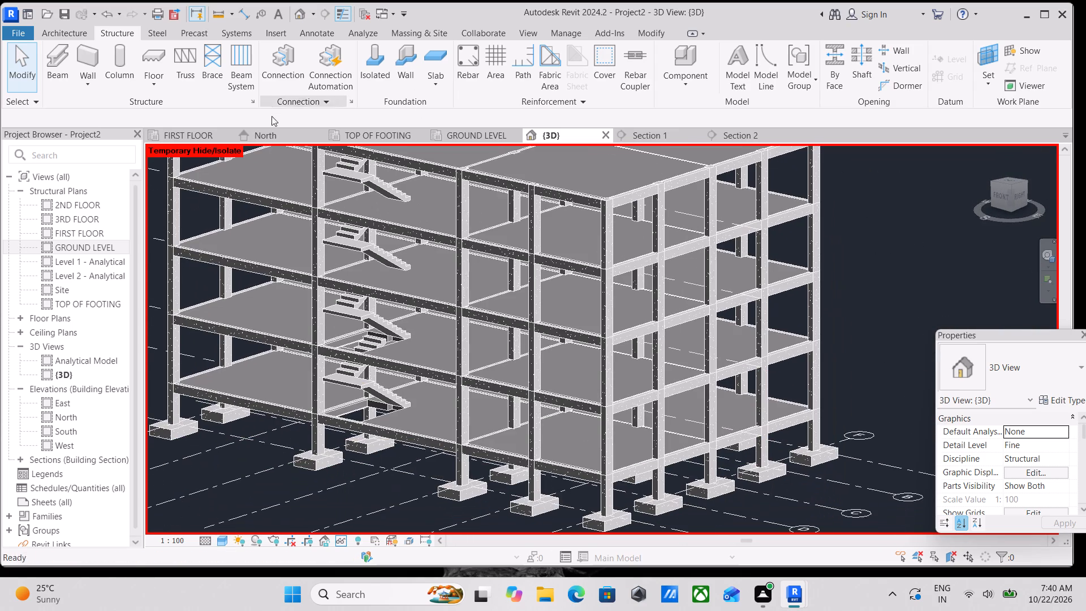
left_click(367, 402)
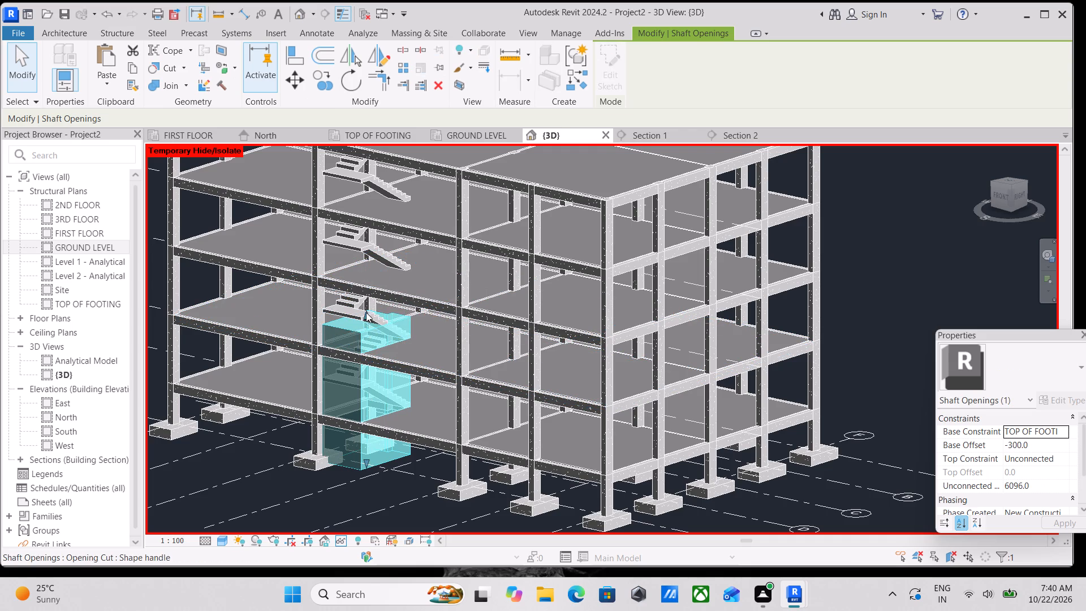
left_click_drag(367, 312, 346, 152)
Raise the shaft opening further so that it cuts through the topmost slab, and deselect it.
scroll(373, 207, "down", 1)
middle_click_drag(370, 222, 360, 393)
scroll(360, 393, "up", 1)
scroll(401, 306, "down", 1)
scroll(360, 332, "up", 2)
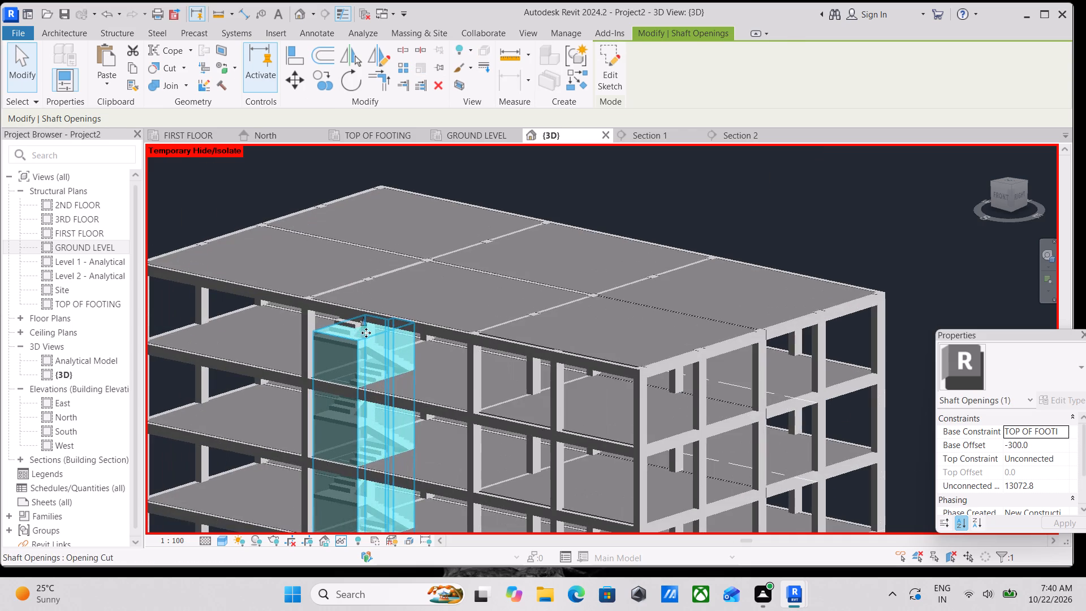
left_click_drag(367, 328, 354, 287)
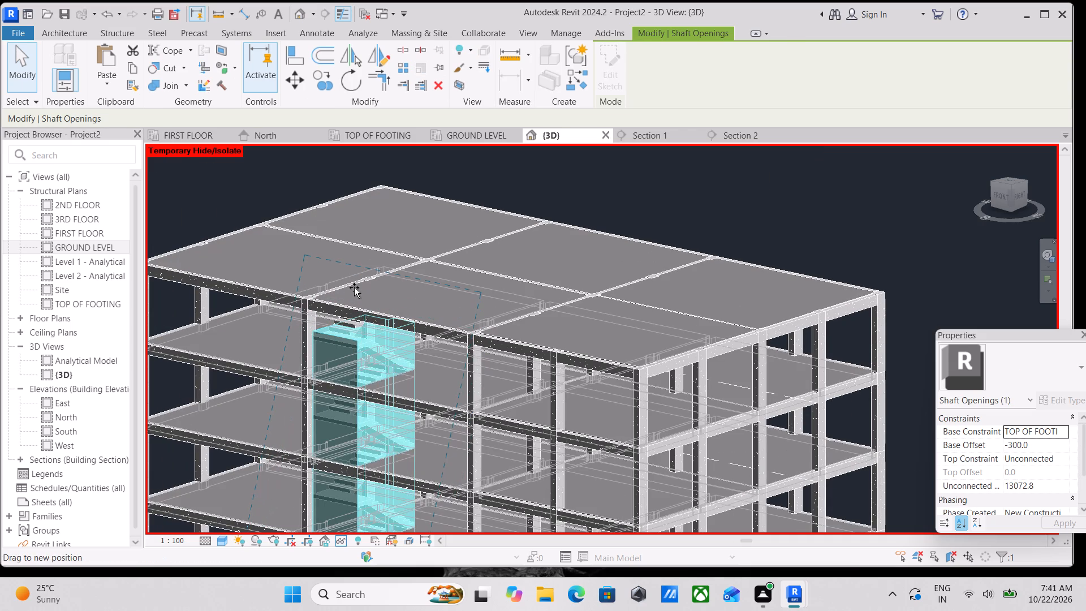
scroll(354, 287, "up", 1)
key("Escape")
Examine the whole building in 3D and from the Right side, checking the stairs and slabs against the storey levels.
scroll(357, 289, "down", 3)
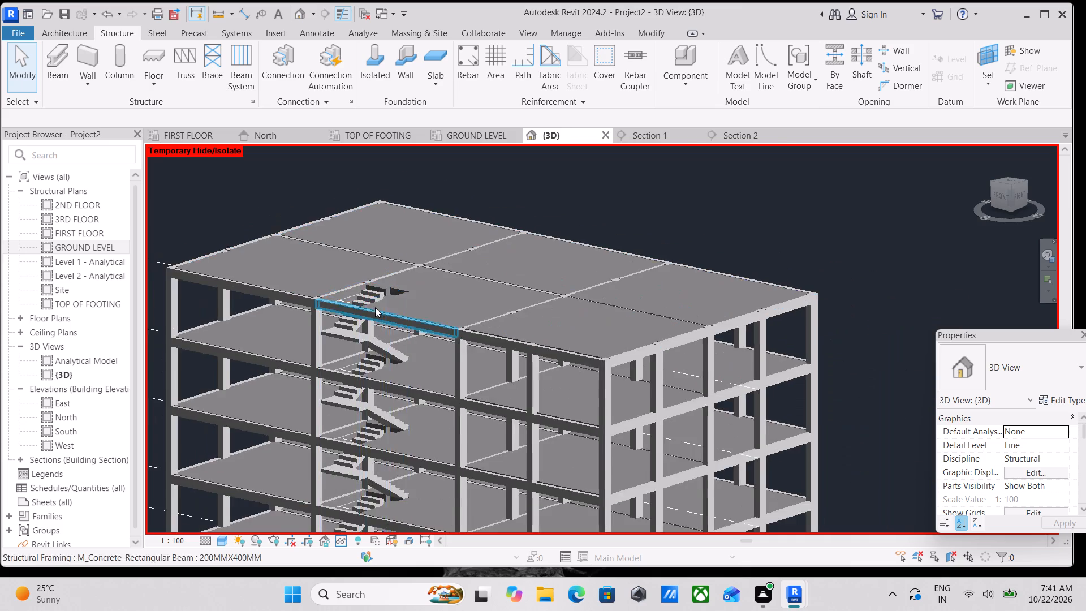
scroll(402, 359, "down", 3)
middle_click_drag(400, 358, 421, 320)
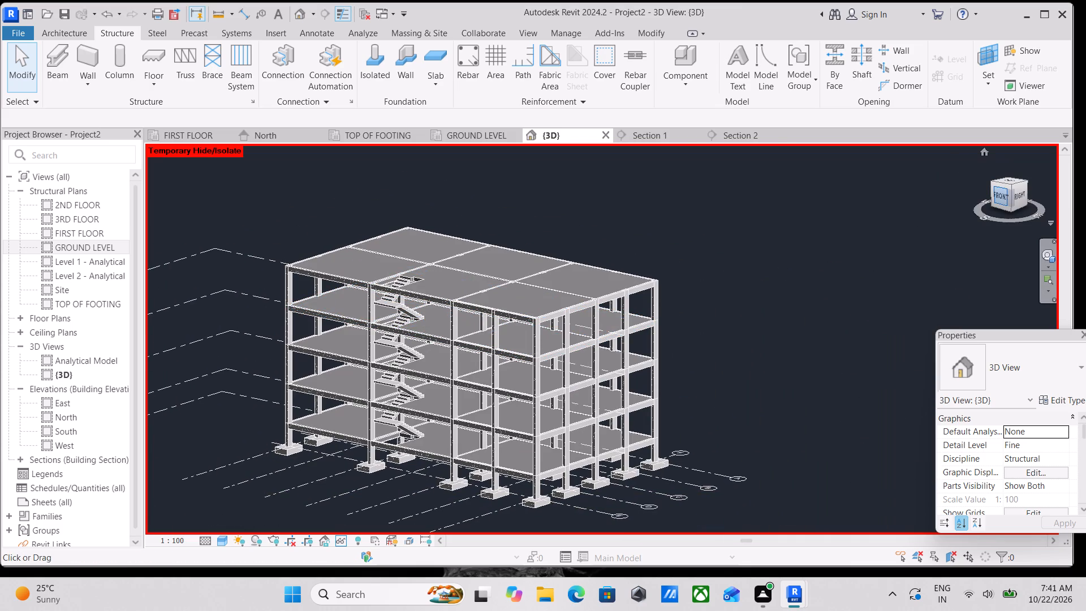
left_click(1011, 195)
scroll(601, 447, "up", 3)
scroll(499, 408, "up", 2)
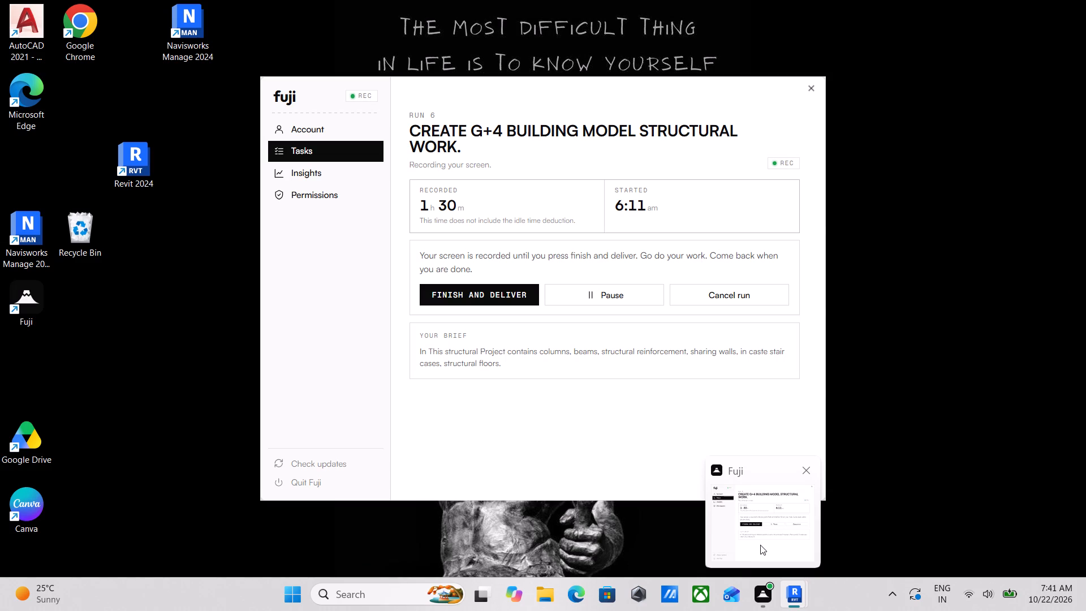
scroll(558, 335, "down", 2)
scroll(563, 330, "up", 1)
middle_click_drag(562, 330, 439, 345)
scroll(647, 372, "up", 3)
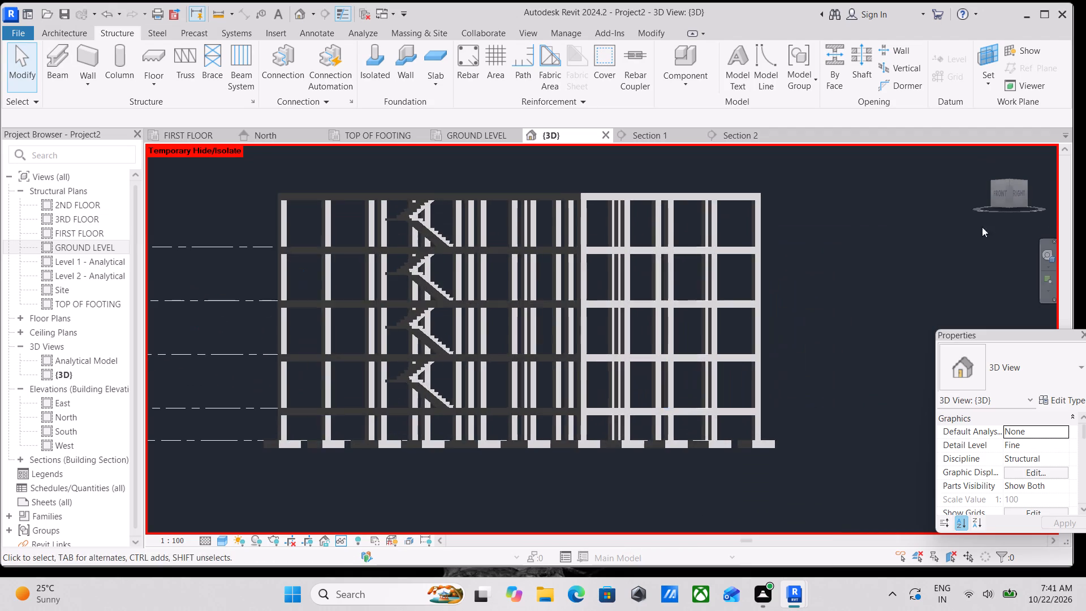
left_click(1019, 191)
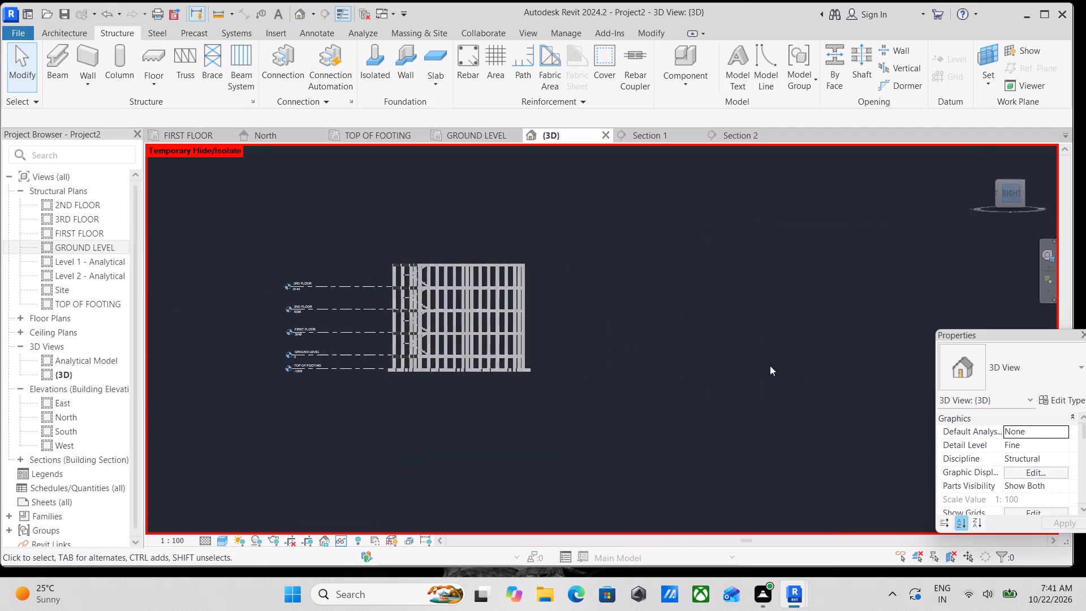
scroll(506, 424, "up", 5)
middle_click_drag(451, 375, 430, 388)
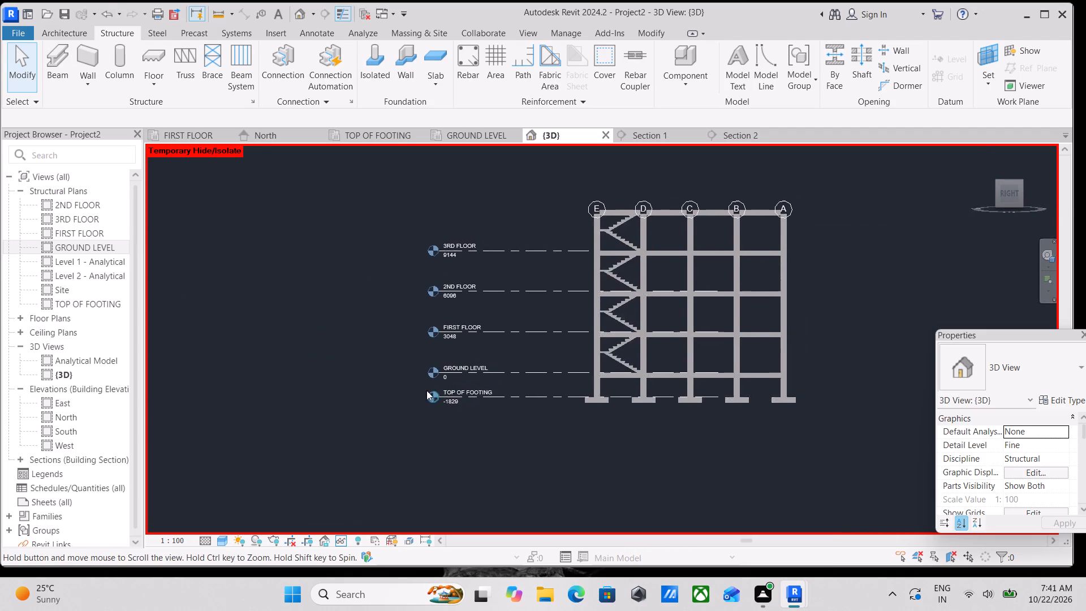
scroll(460, 359, "down", 2)
middle_click_drag(460, 359, 353, 394)
scroll(541, 294, "up", 3)
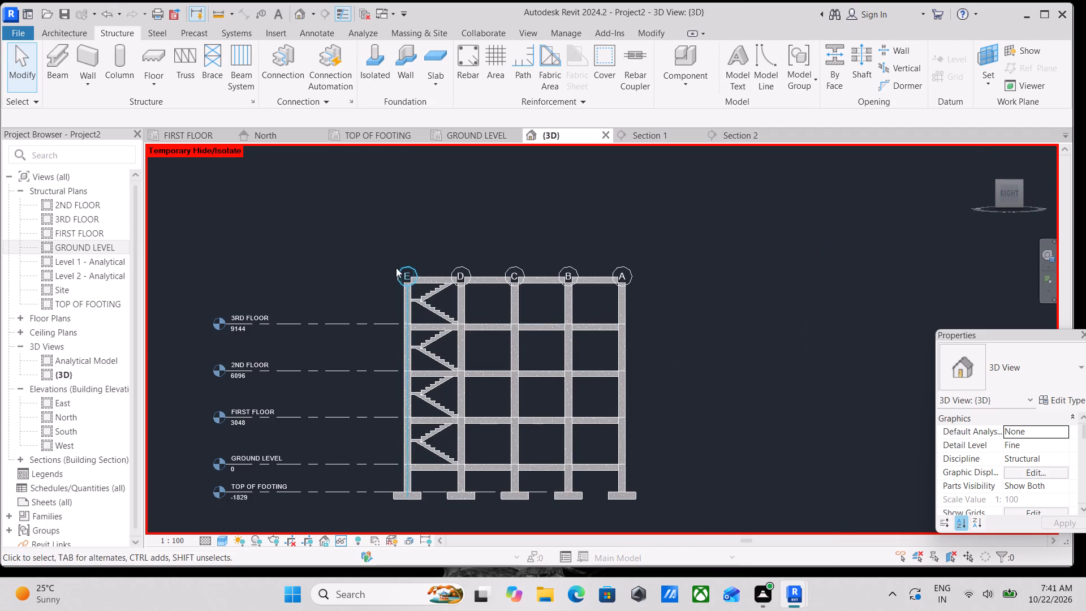
Capture a screen snip of the building's Right side view, framing the storeys, stairs and footings.
left_click(397, 267)
scroll(415, 279, "up", 2)
scroll(485, 248, "down", 2)
key("Escape")
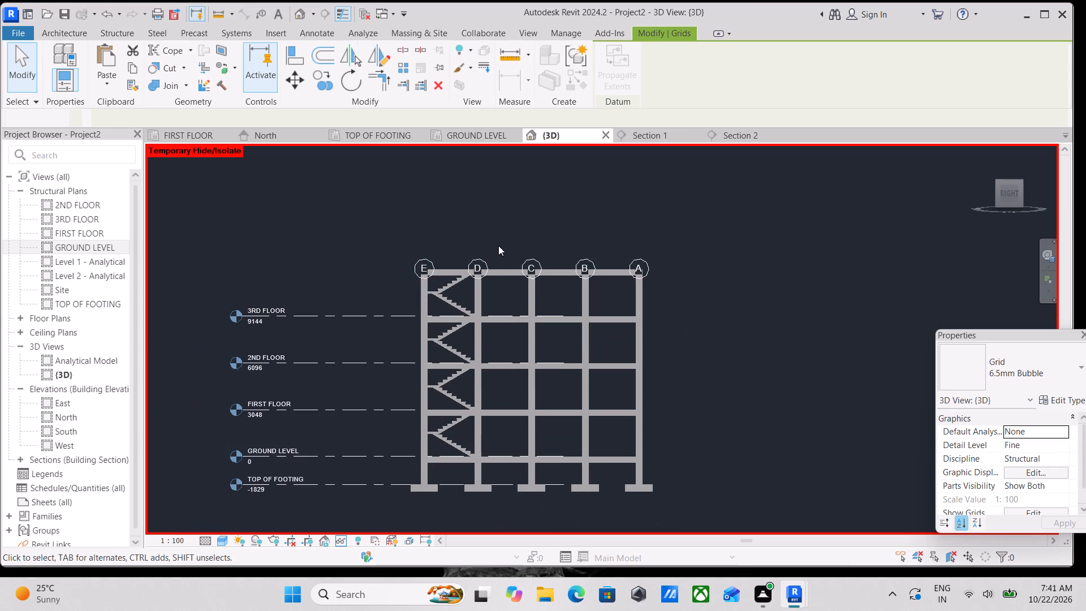
left_click(483, 262)
key("Escape")
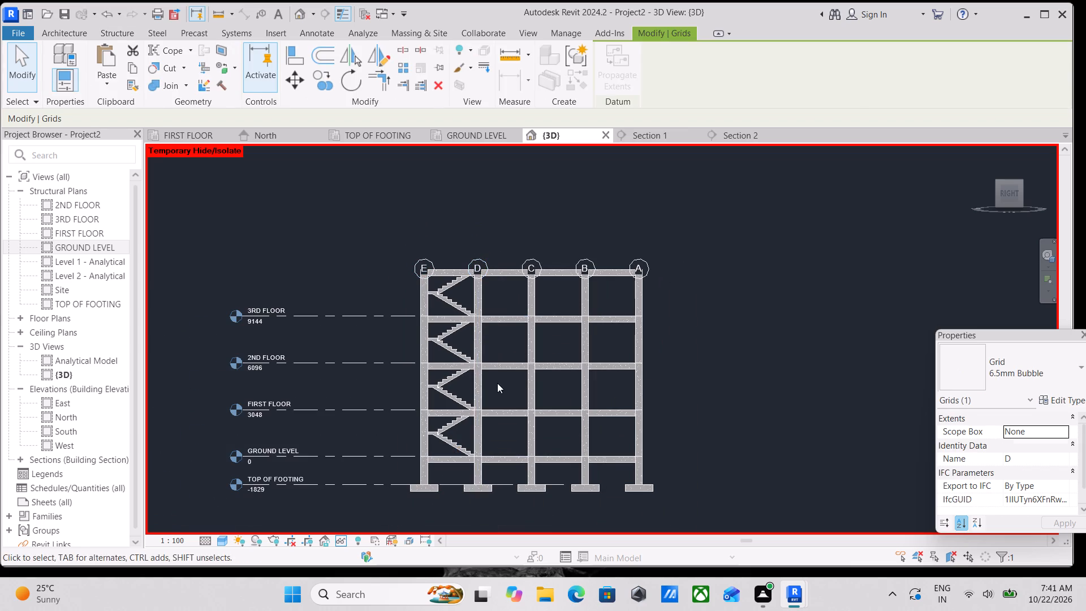
scroll(533, 354, "down", 3)
middle_click_drag(531, 352, 519, 341)
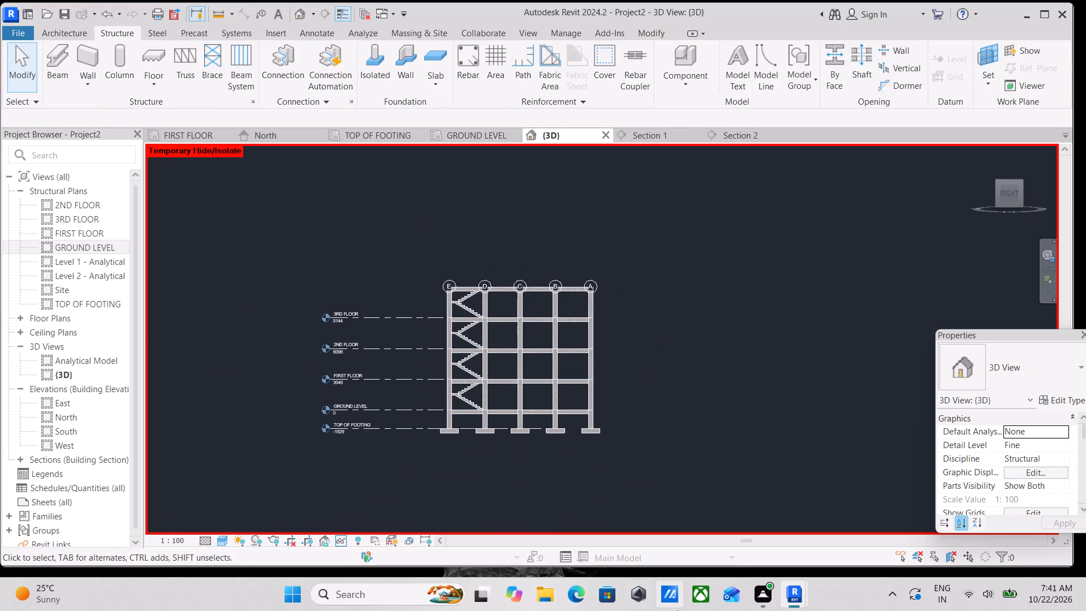
key("shift+super+s")
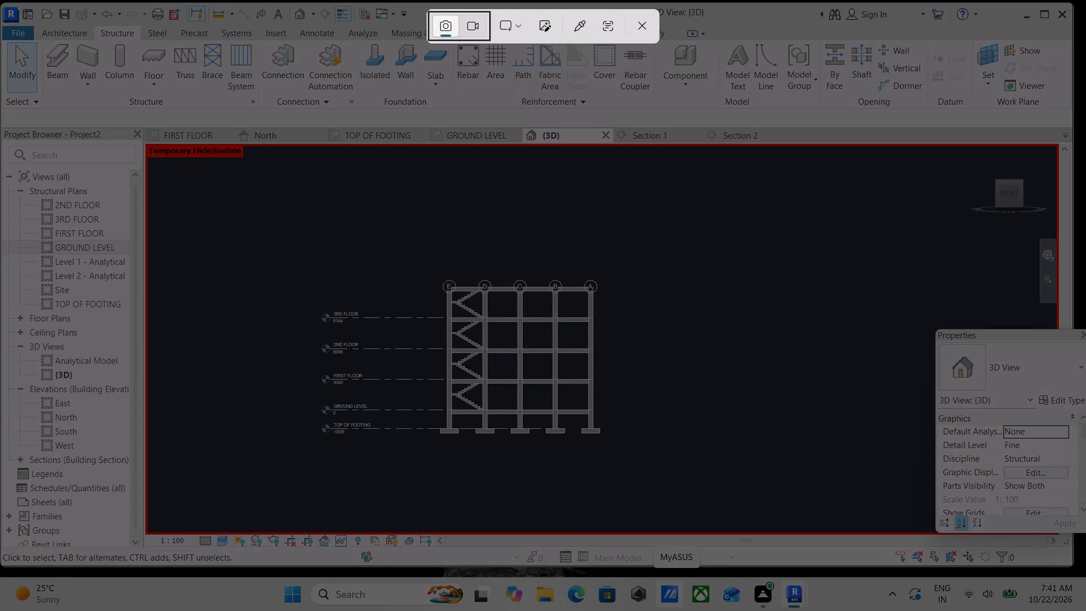
left_click_drag(390, 238, 655, 458)
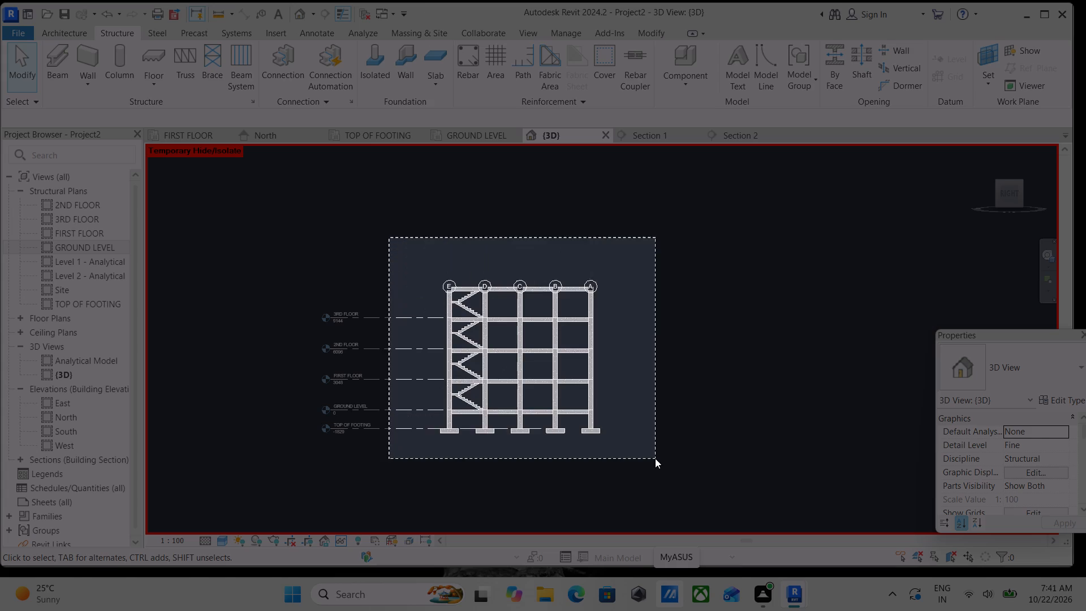
left_click_drag(655, 458, 654, 458)
Turn the 3D view to the edge between Right and Back and capture a screen snip of the building.
left_click(1020, 194)
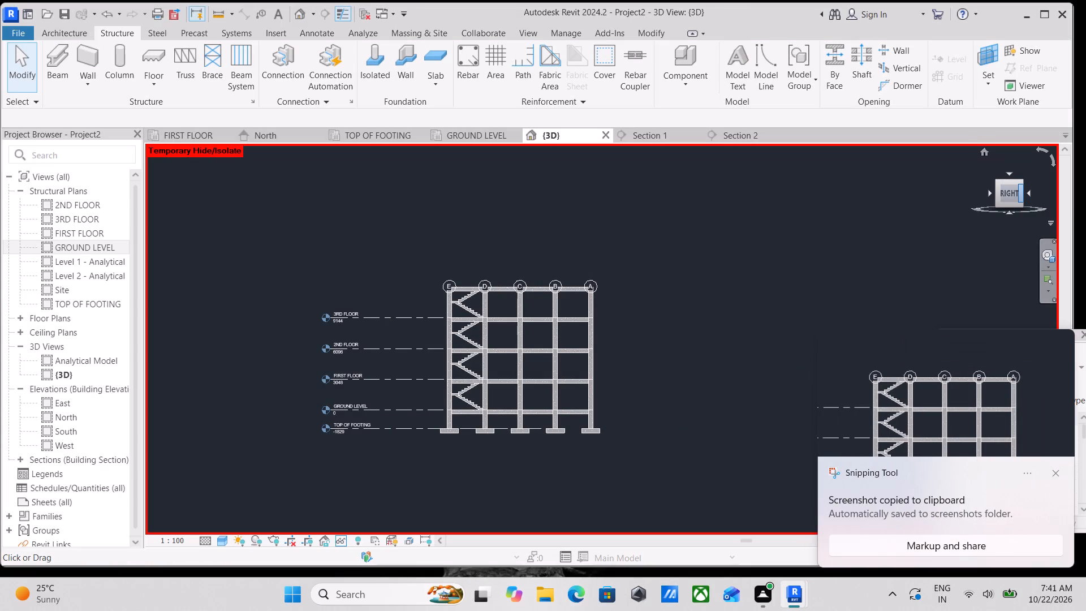
scroll(696, 358, "up", 2)
middle_click_drag(699, 455, 631, 483)
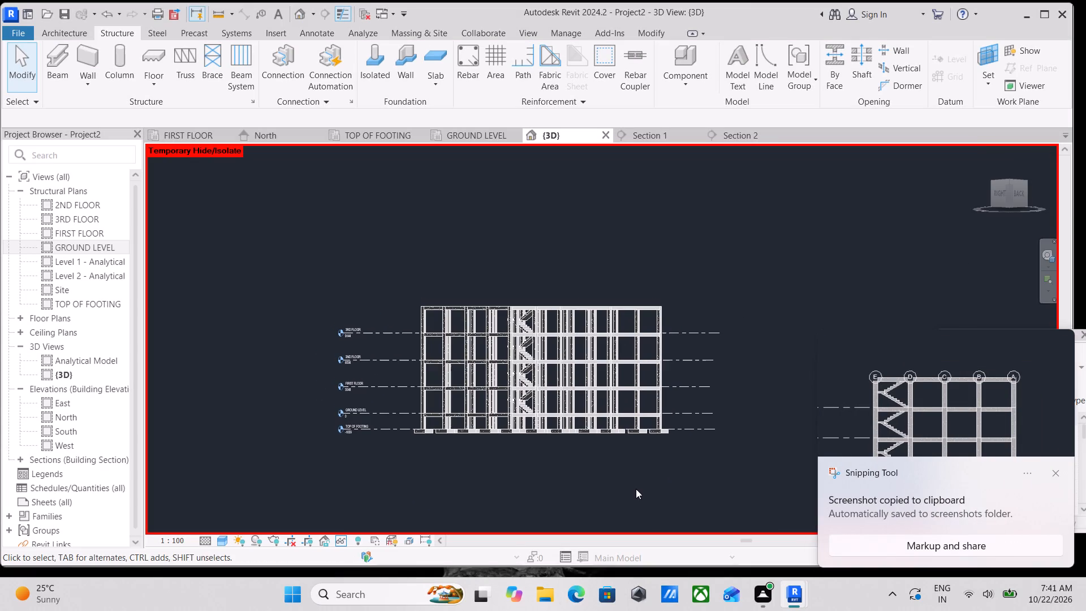
key("shift+super+s")
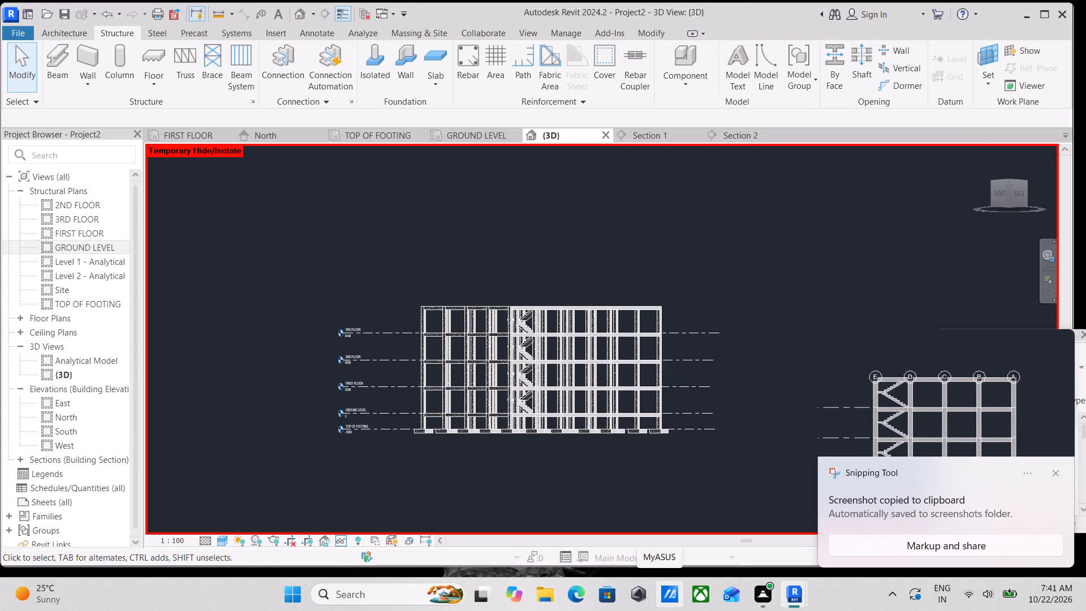
left_click_drag(353, 230, 633, 429)
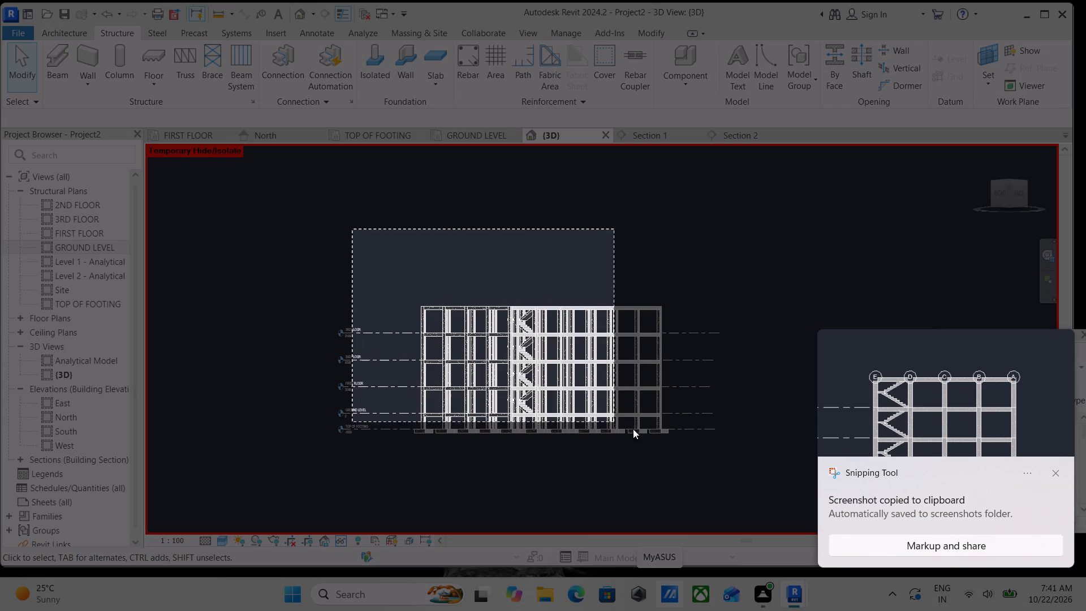
left_click_drag(633, 429, 697, 458)
Turn the 3D view to the Top-Right-Back corner and capture a screen snip of the whole building with its grids.
scroll(589, 393, "up", 3)
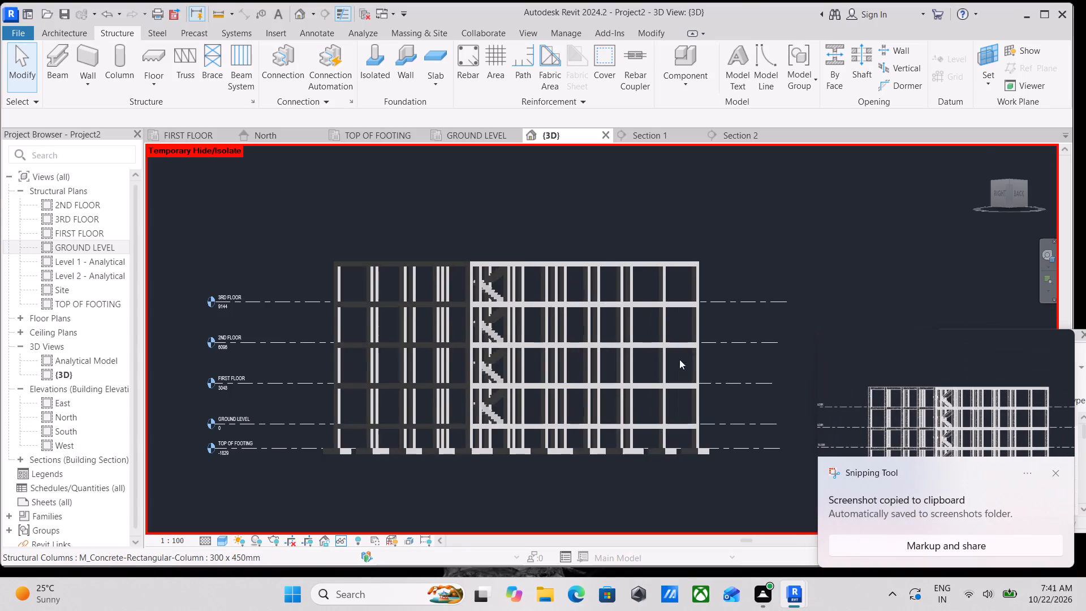
left_click(1011, 179)
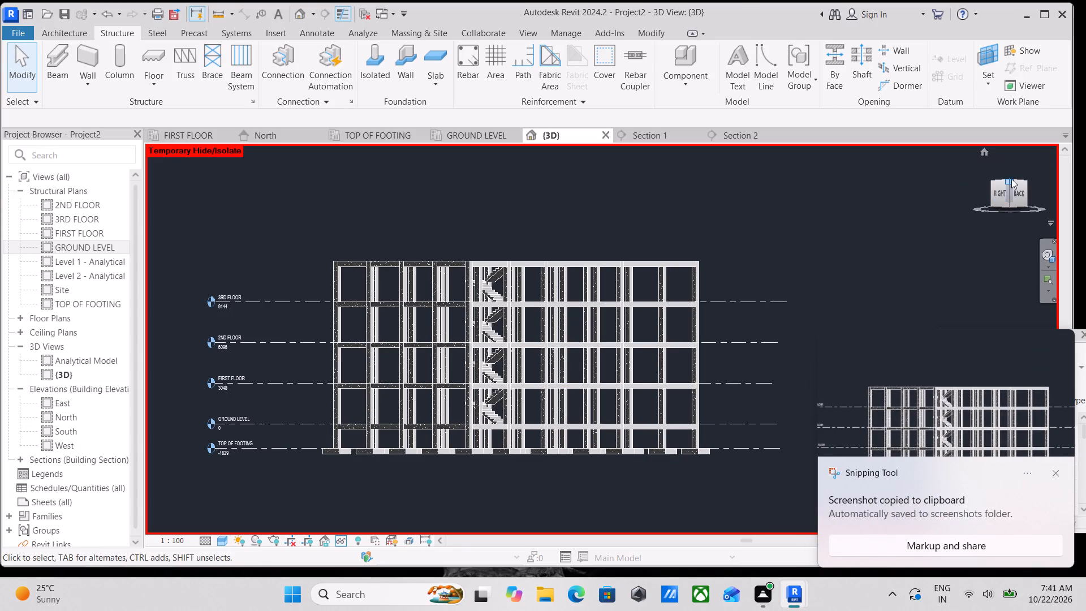
left_click(1009, 195)
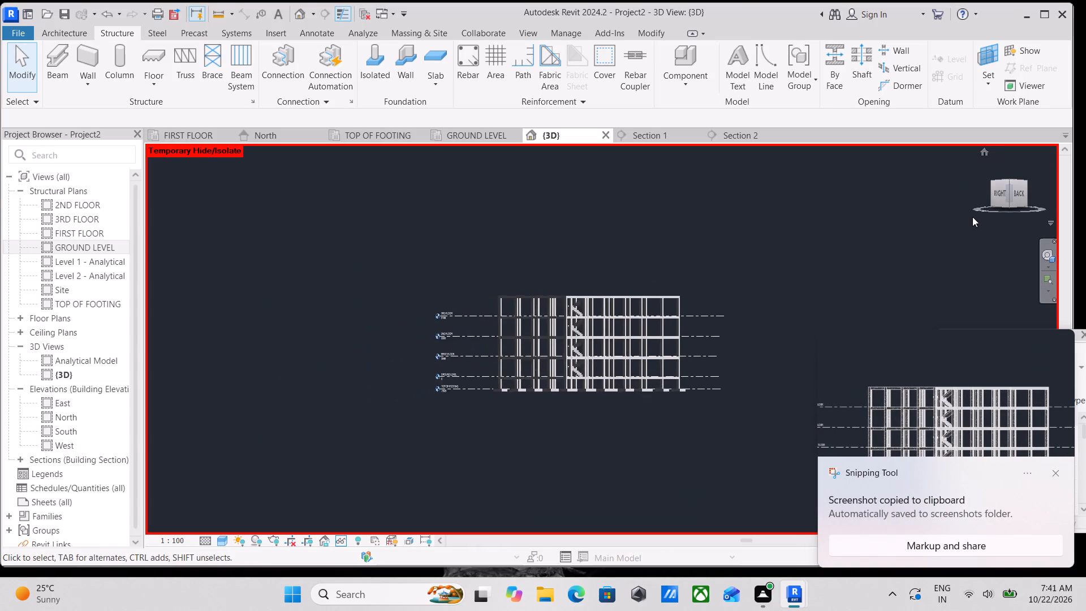
left_click(1012, 182)
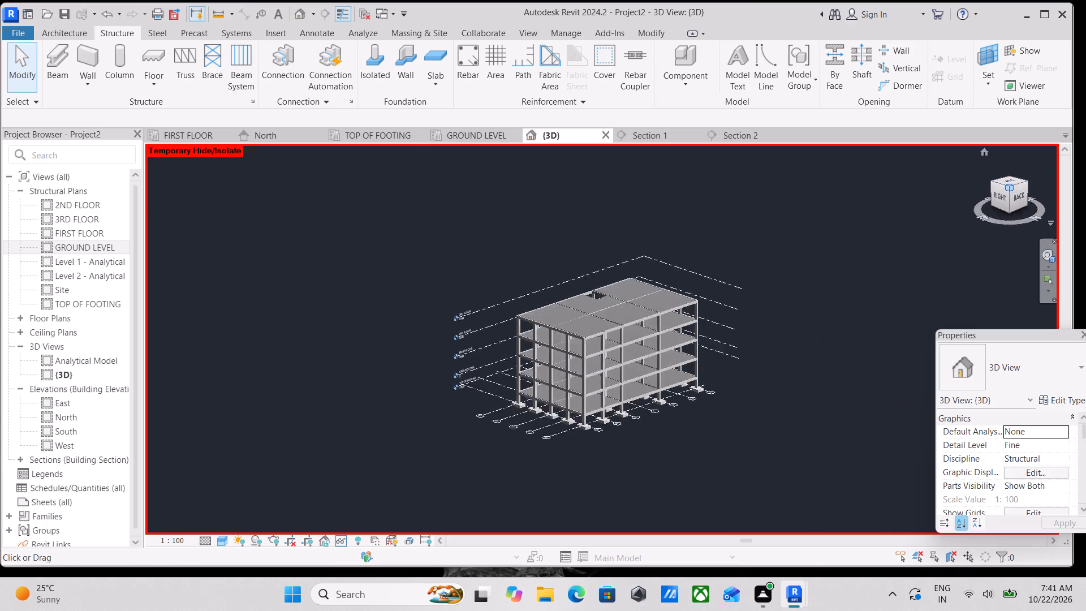
scroll(676, 372, "up", 3)
scroll(647, 355, "down", 2)
middle_click_drag(640, 351, 571, 300)
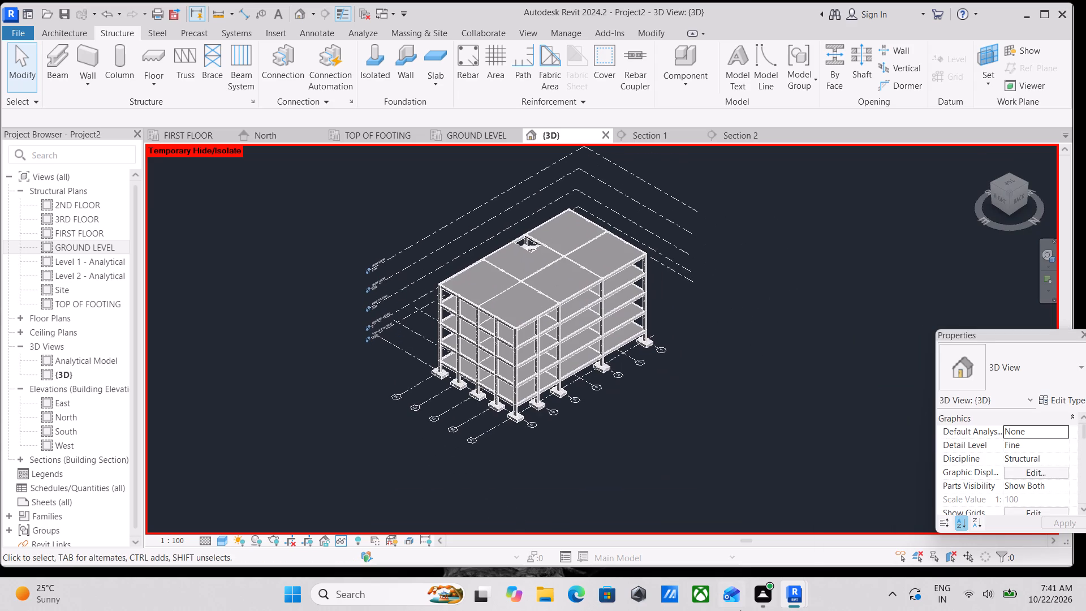
key("shift+super+s")
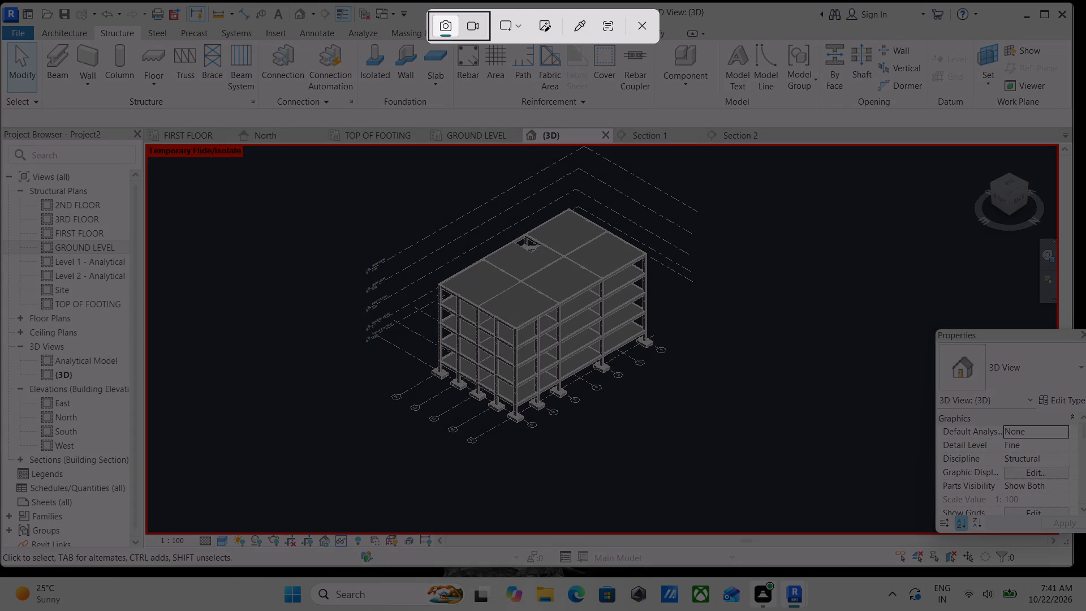
left_click_drag(302, 182, 723, 454)
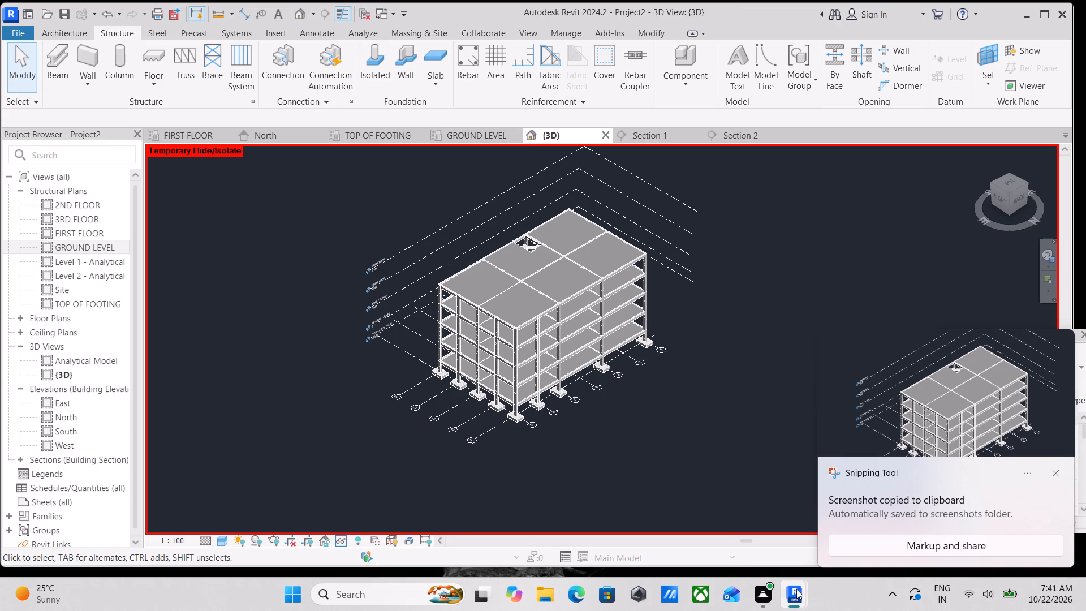
Open the rendering settings for the isometric 3D view and turn on region rendering.
scroll(525, 279, "up", 1)
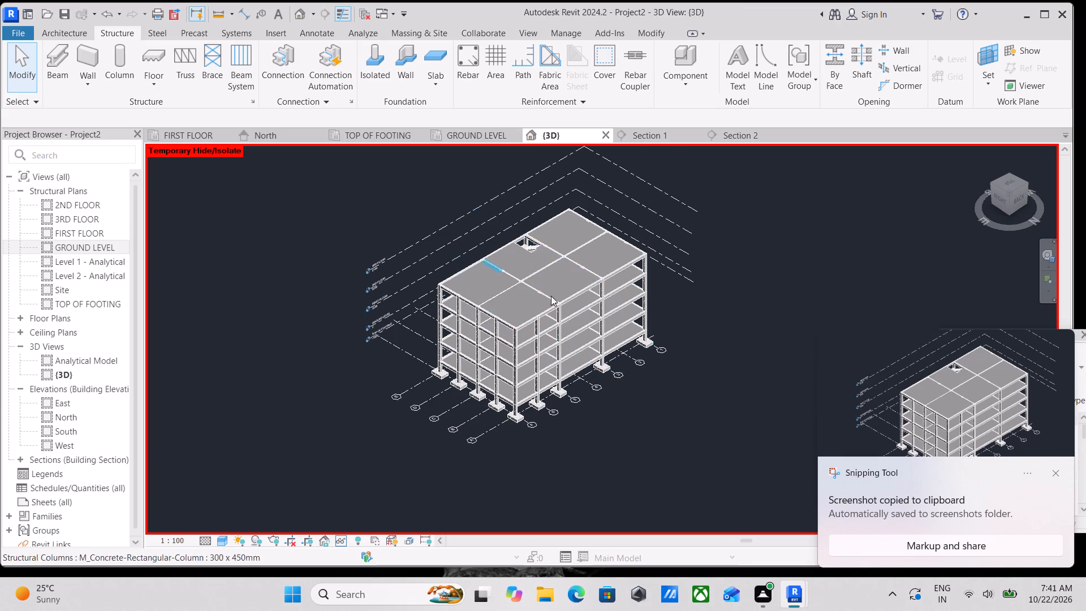
scroll(551, 296, "up", 2)
scroll(607, 334, "up", 3)
scroll(527, 293, "up", 3)
scroll(458, 261, "down", 3)
middle_click_drag(457, 261, 495, 242)
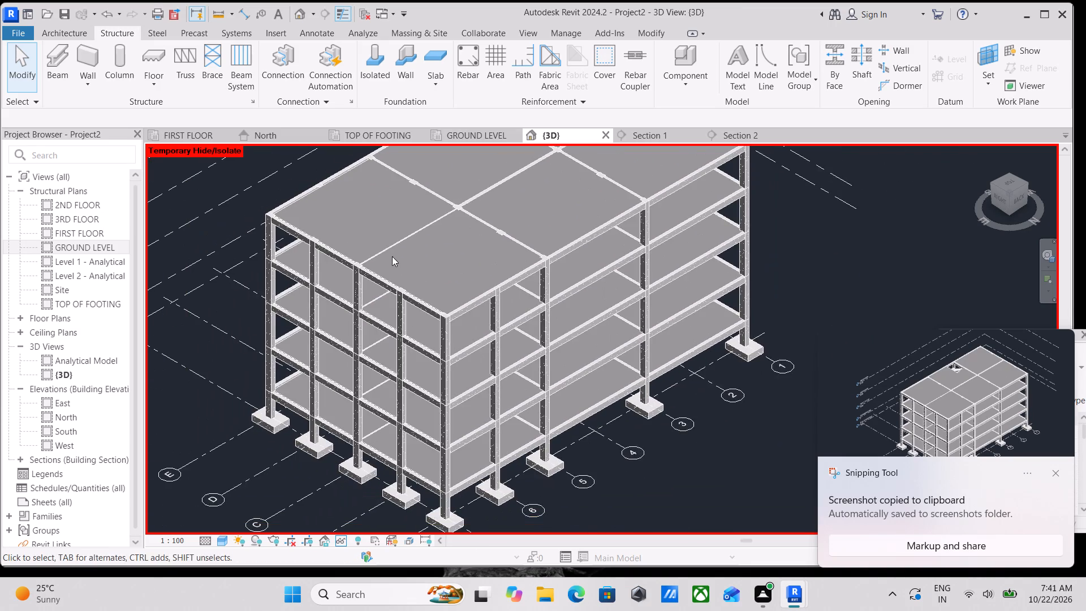
middle_click_drag(392, 256, 460, 292)
scroll(461, 295, "down", 3)
middle_click_drag(461, 295, 502, 285)
scroll(502, 285, "up", 1)
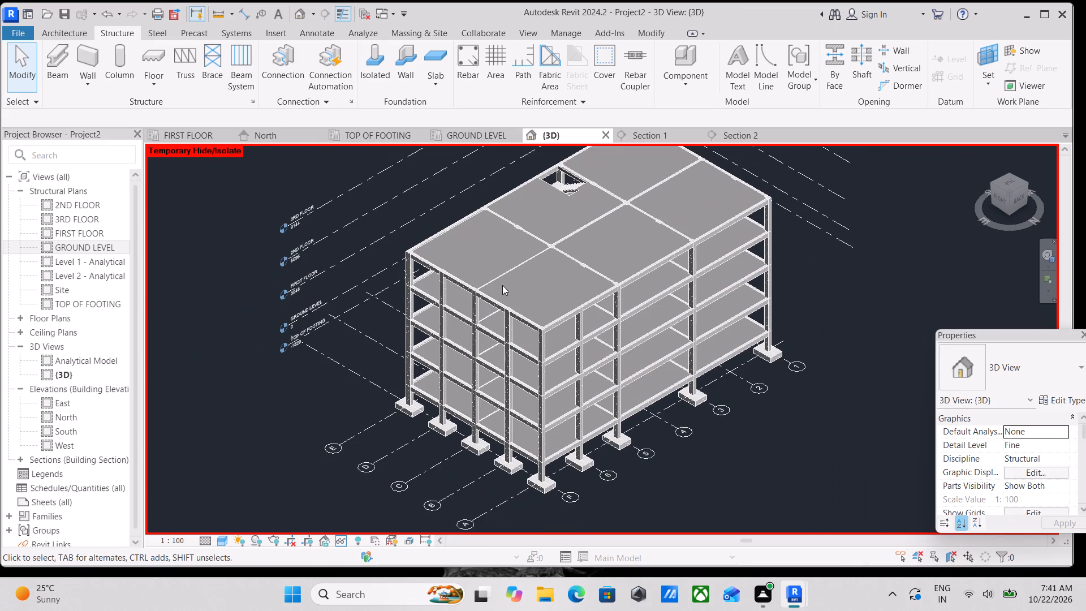
type("RR")
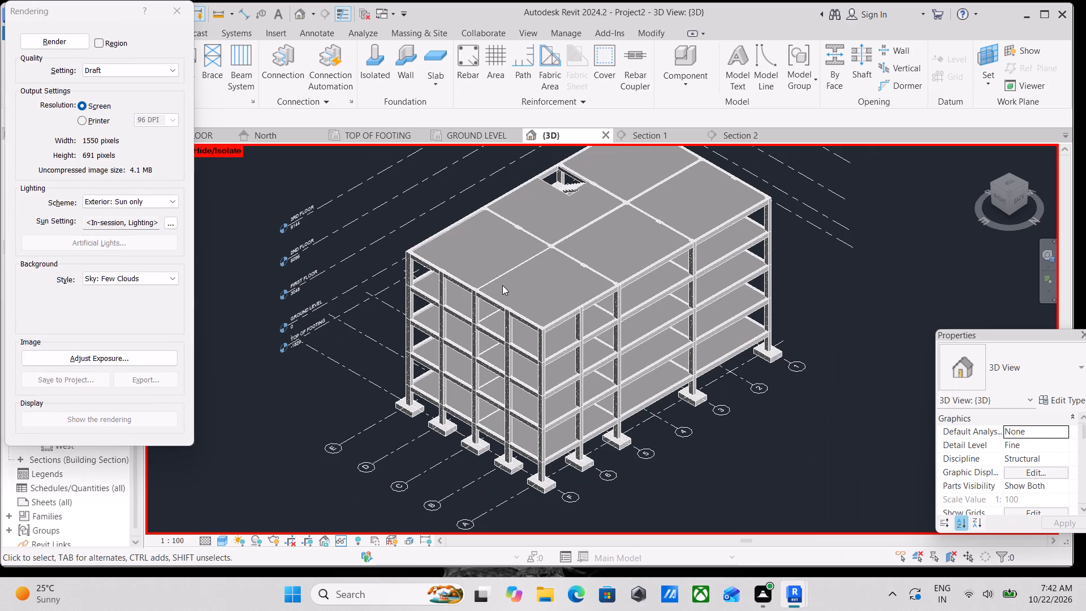
left_click(98, 41)
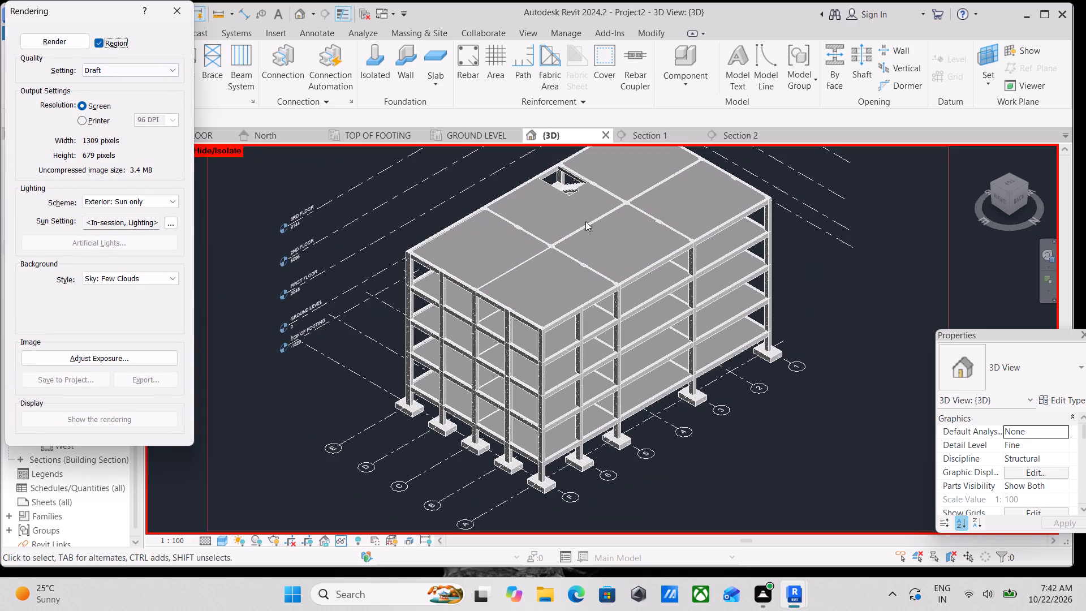
Resize the render region's four edges to fit closely around the building, about 572 by 523 pixels.
scroll(842, 194, "down", 3)
middle_click_drag(830, 194, 809, 213)
scroll(811, 223, "up", 1)
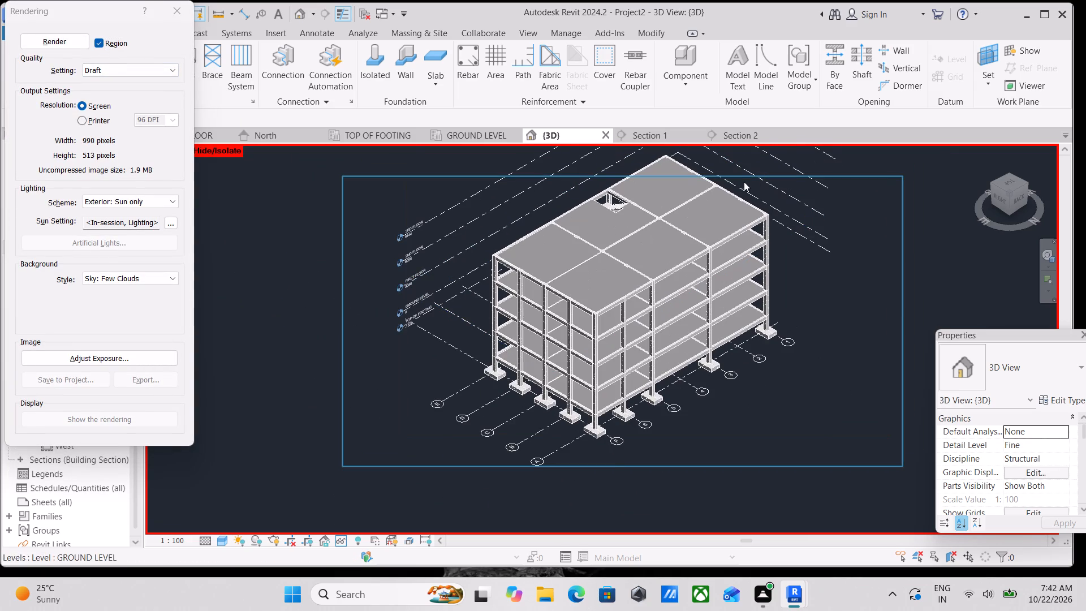
left_click(744, 177)
left_click_drag(623, 179, 624, 158)
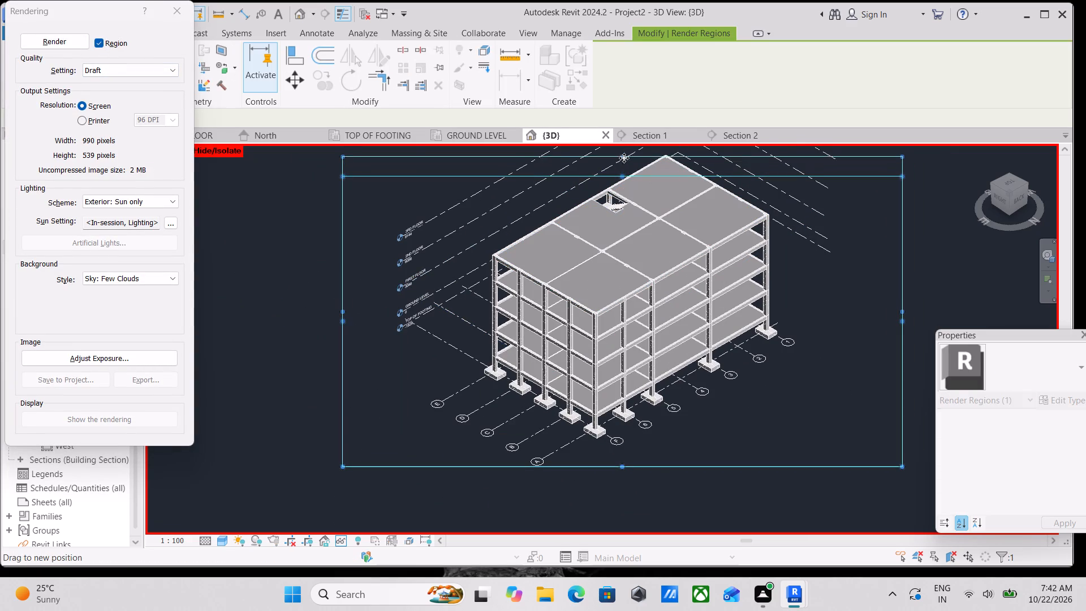
left_click_drag(624, 158, 623, 152)
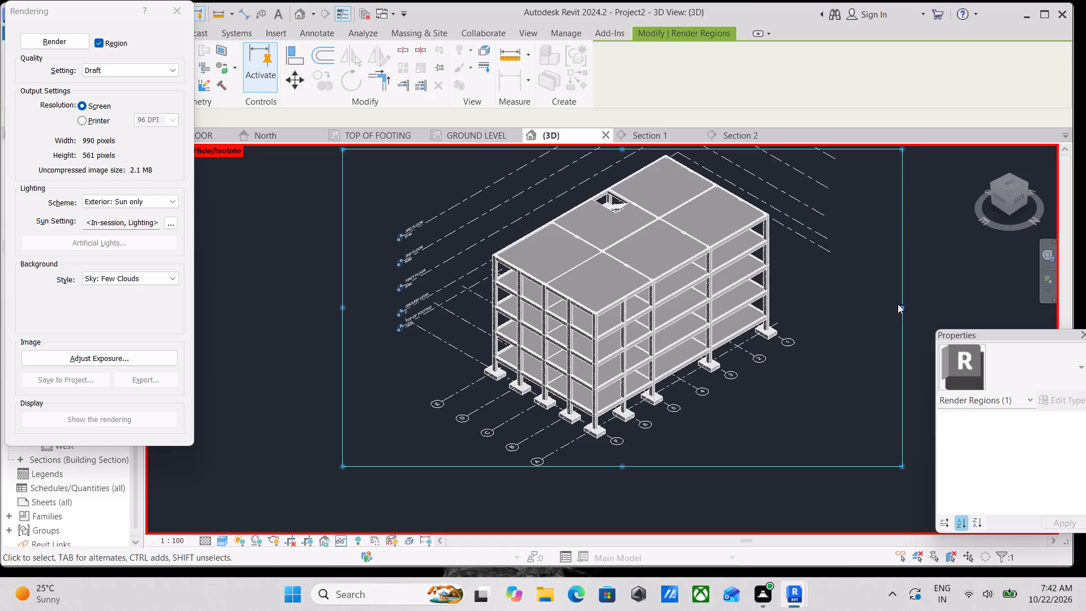
left_click_drag(898, 304, 786, 298)
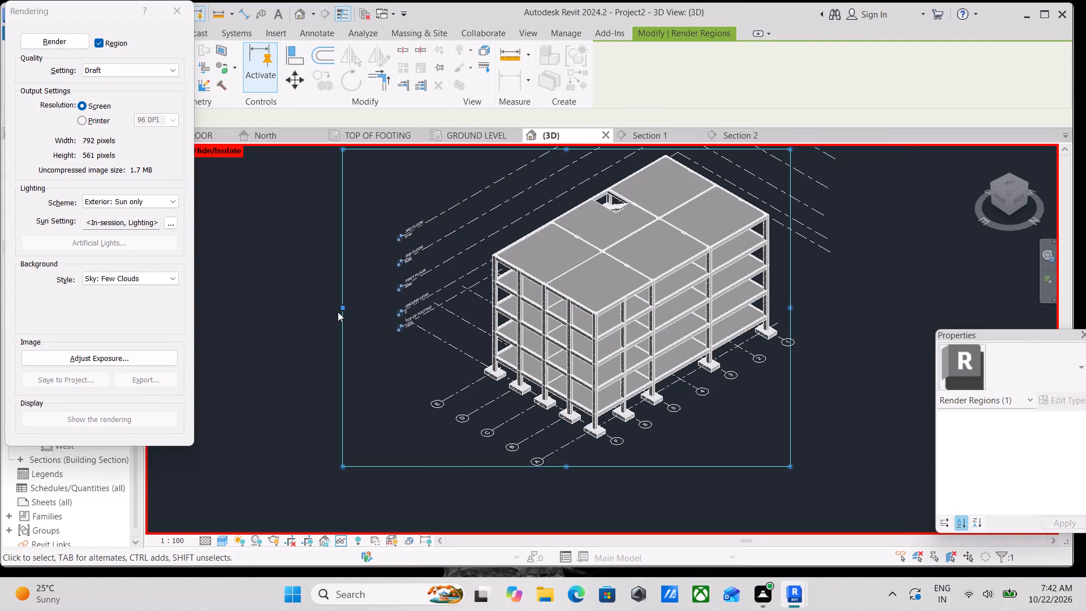
left_click_drag(342, 308, 466, 300)
left_click_drag(625, 470, 616, 437)
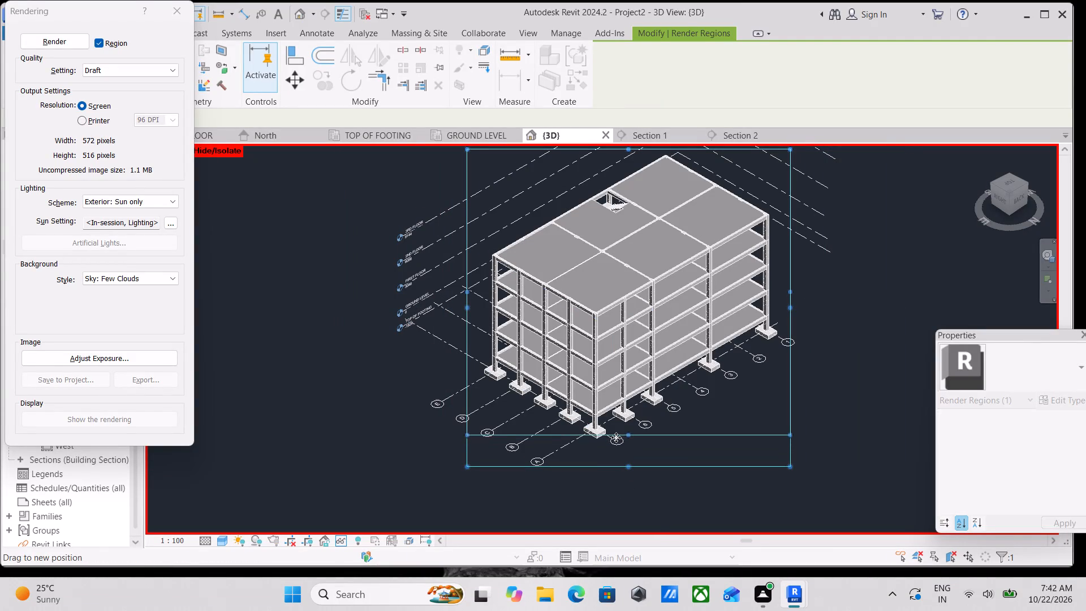
left_click_drag(616, 437, 622, 448)
middle_click_drag(623, 292, 594, 381)
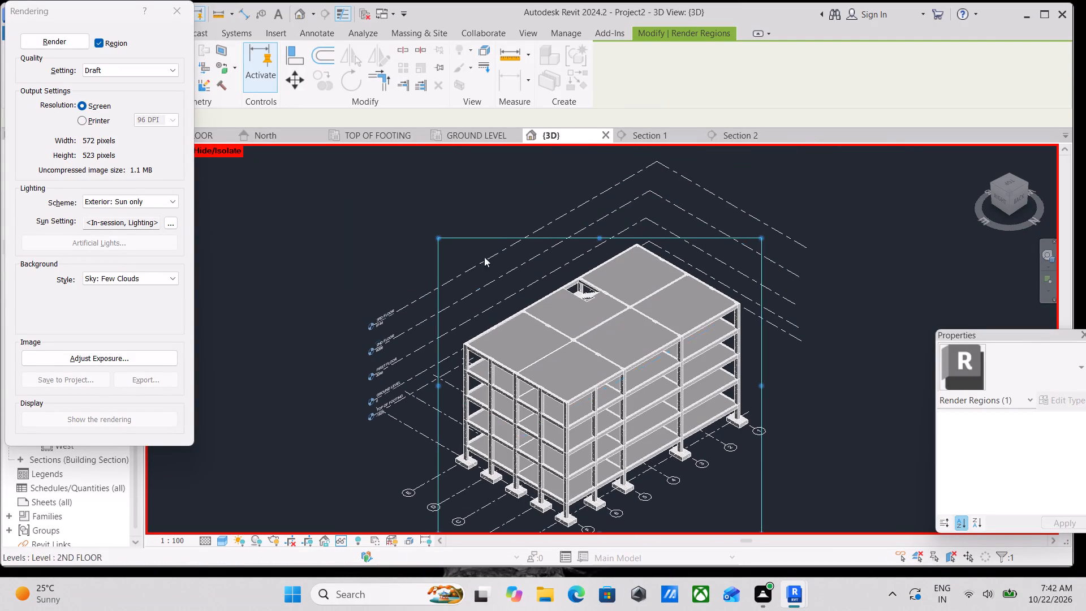
Set the render quality to Medium, render the region, and close the rendering settings.
left_click(101, 65)
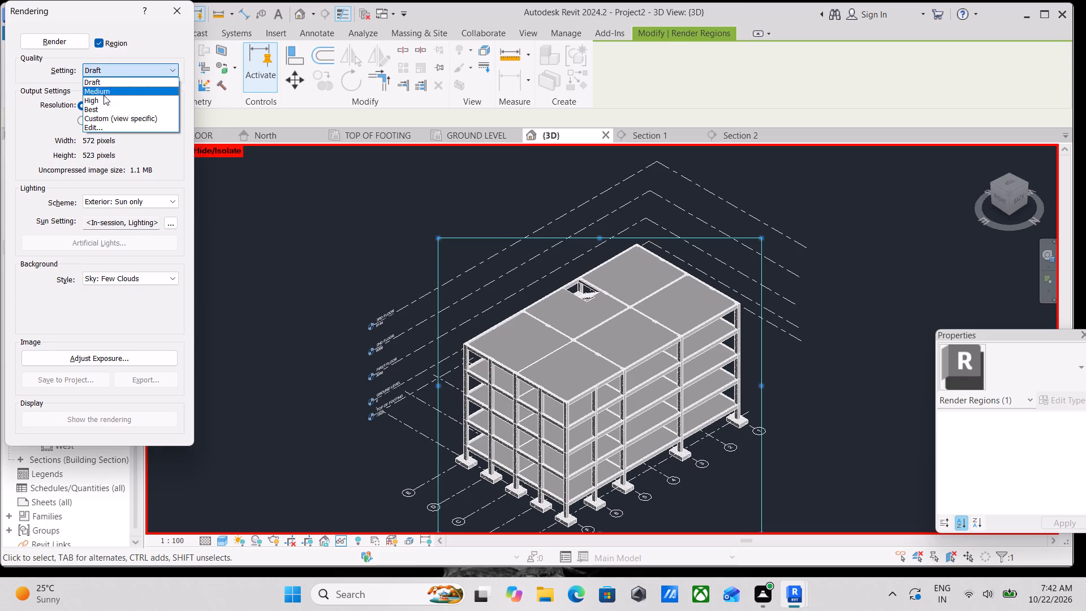
left_click(107, 94)
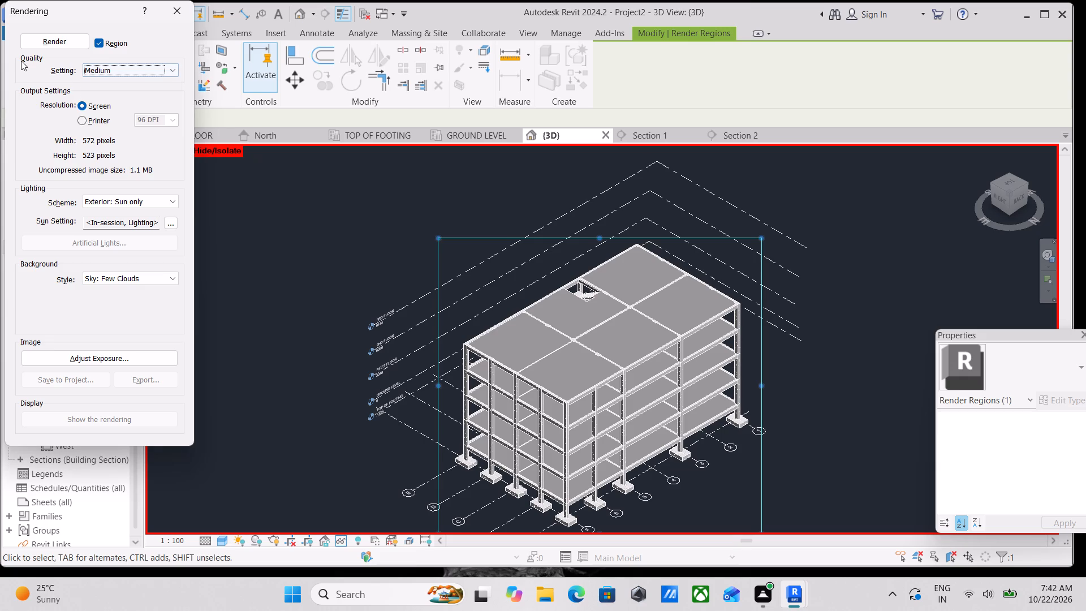
left_click(64, 41)
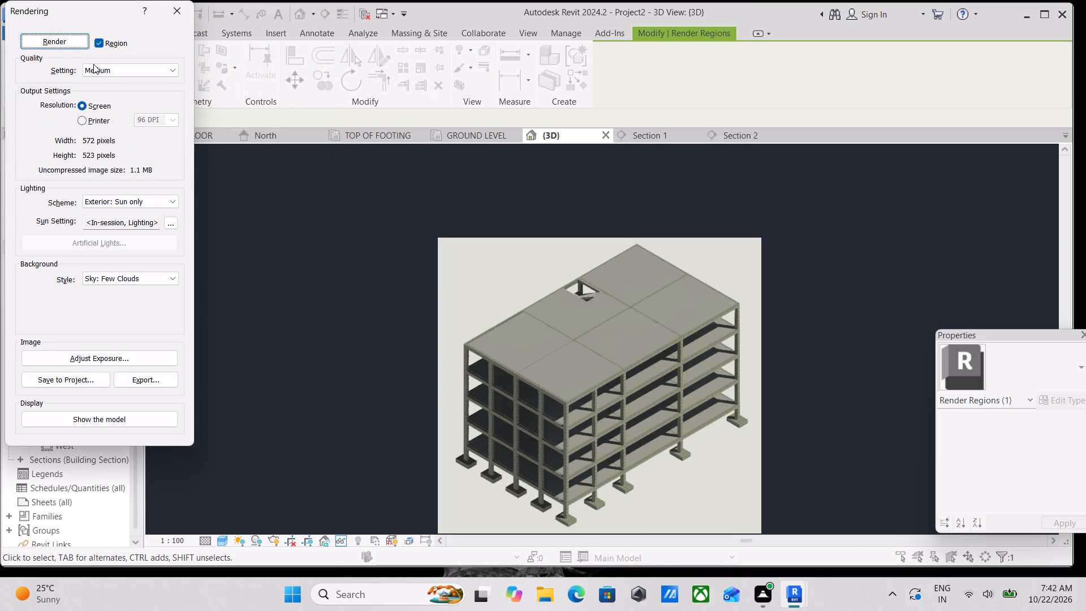
left_click(168, 10)
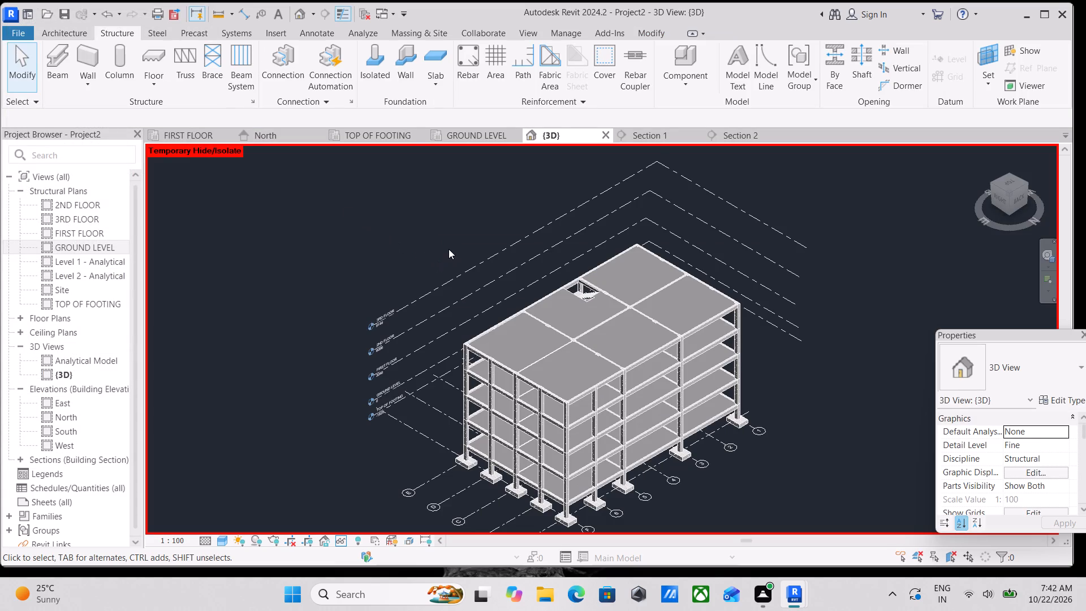
Render the 3D view's region again at Medium quality, capture a screen snip of the rendered building, and close the rendering settings.
type("RR")
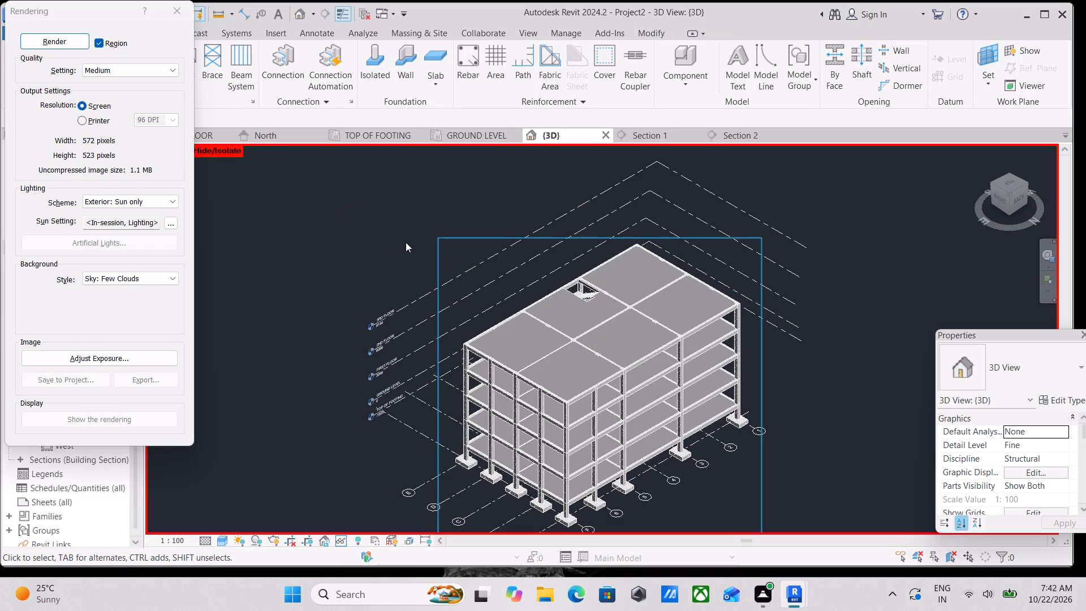
left_click(61, 45)
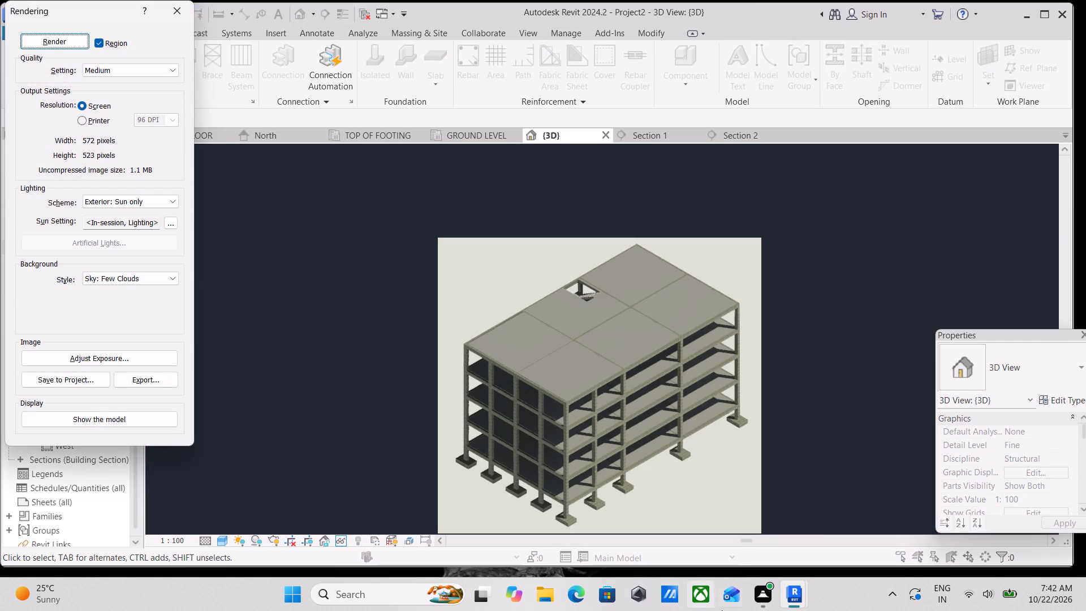
key("shift+super+s")
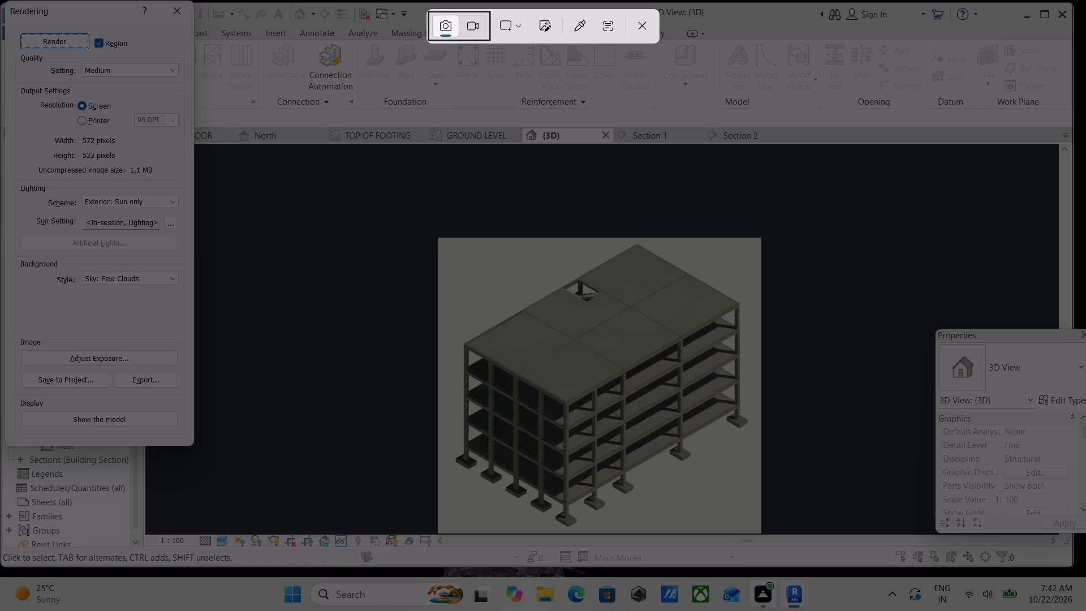
left_click_drag(444, 236, 758, 524)
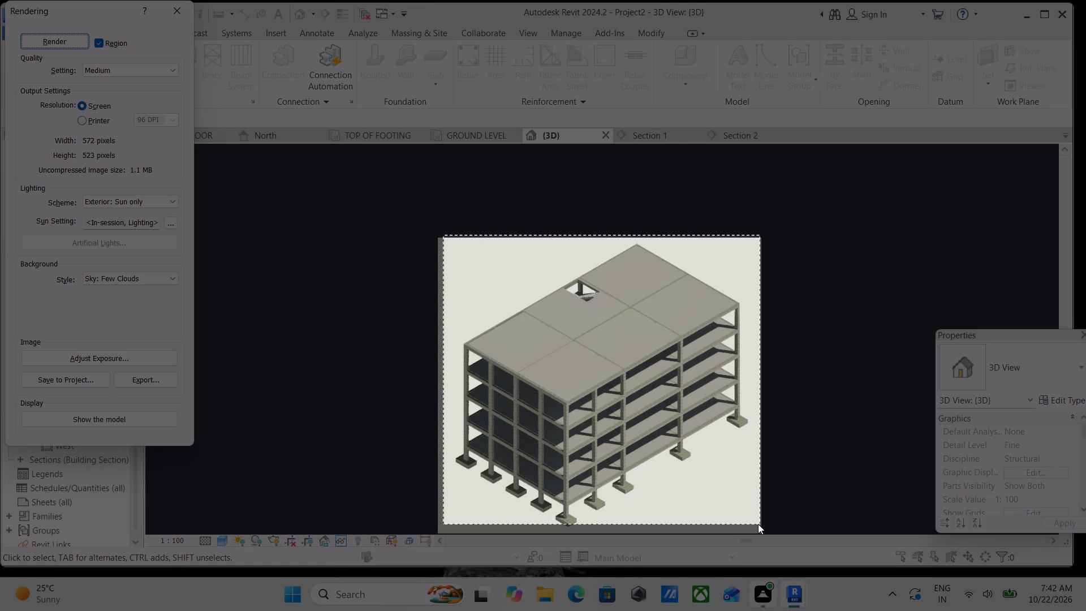
left_click_drag(758, 524, 749, 530)
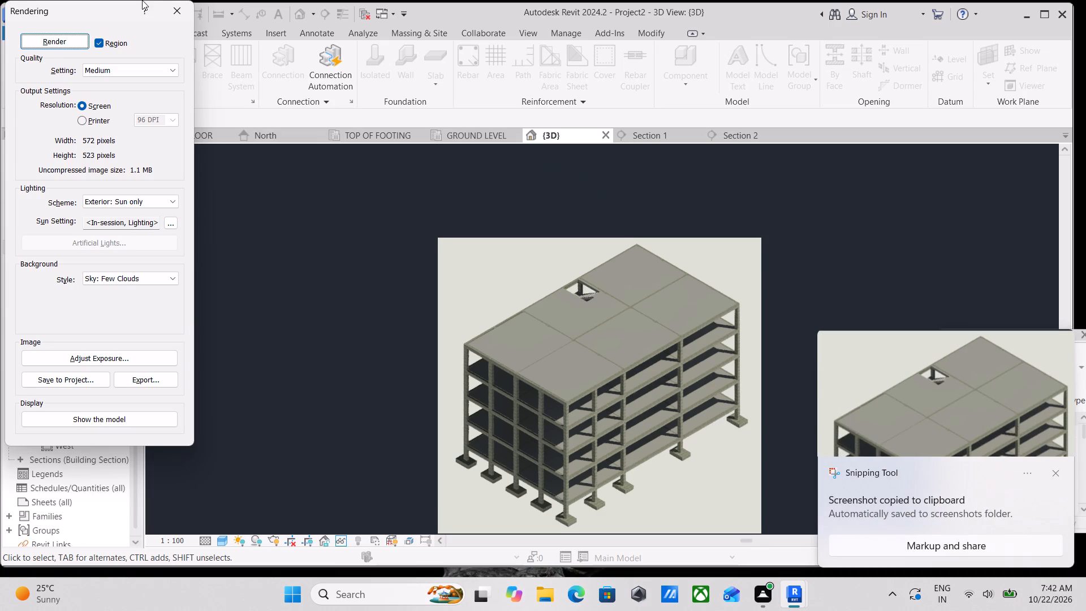
left_click(167, 9)
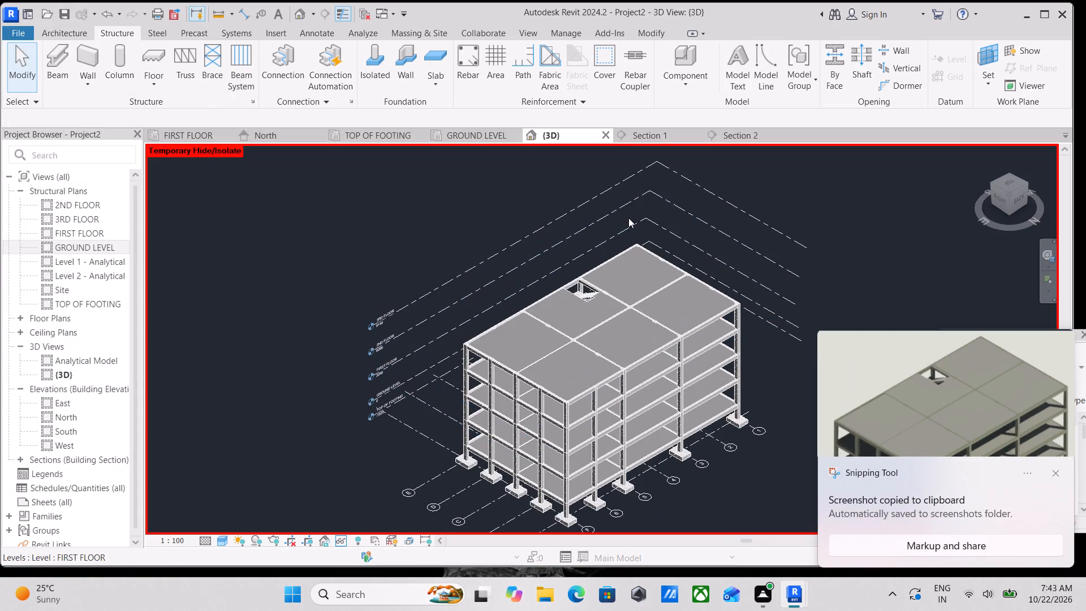
Start saving the model as a new project file, look through the Downloads folder, and set Desktop as the save location.
left_click(11, 28)
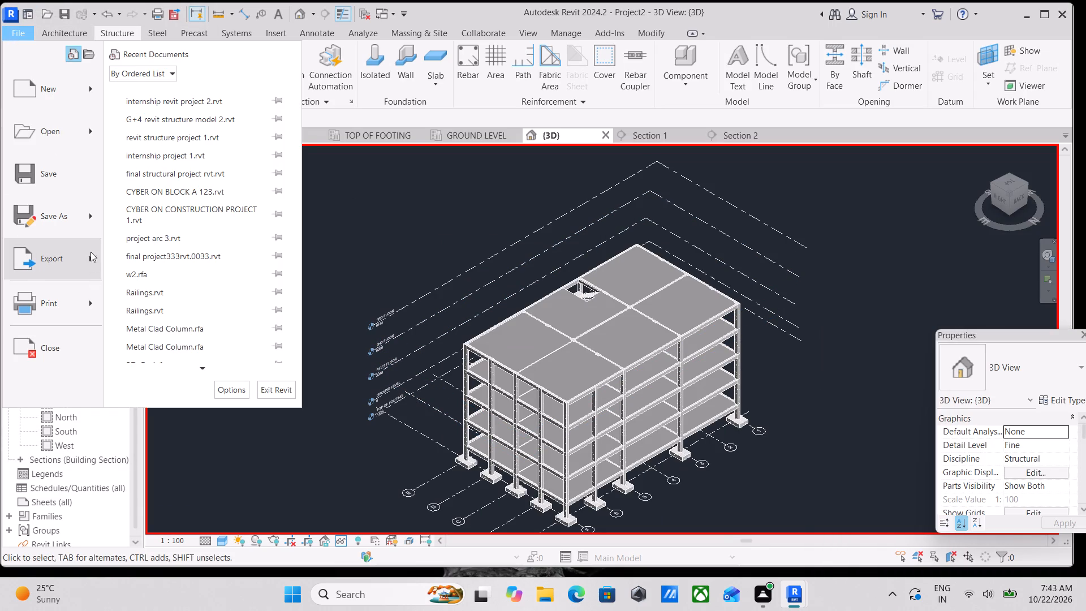
left_click(89, 224)
left_click(139, 155)
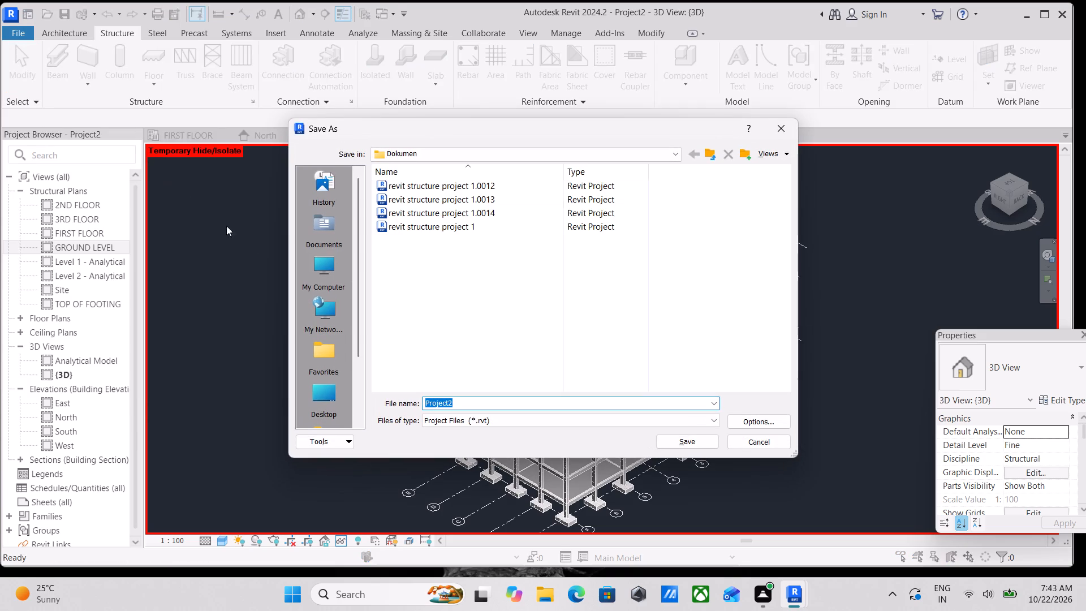
scroll(301, 291, "down", 4)
left_click(320, 300)
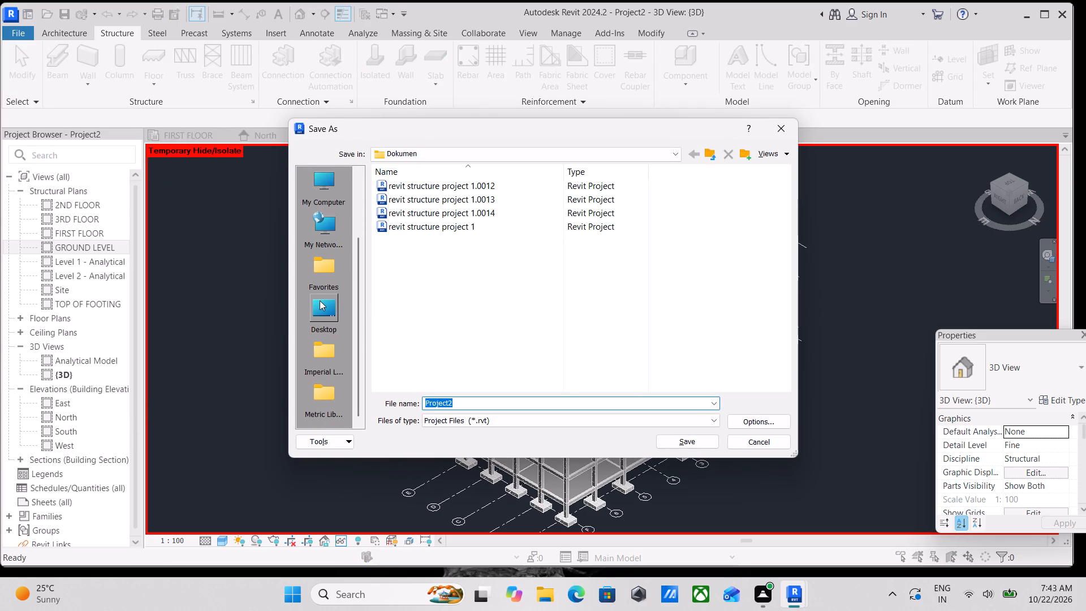
left_click(416, 252)
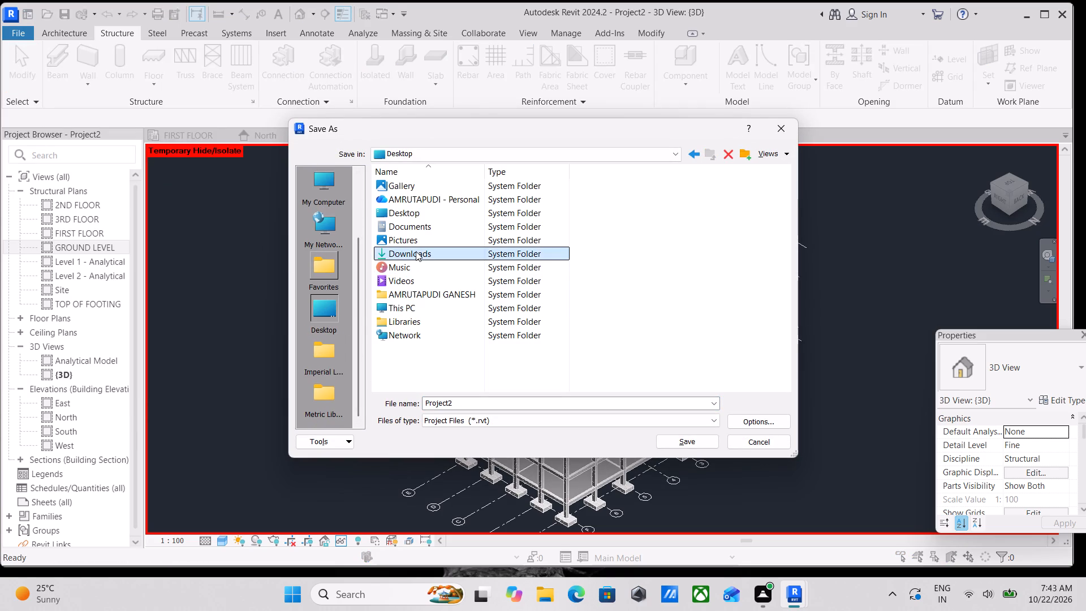
double_click(416, 251)
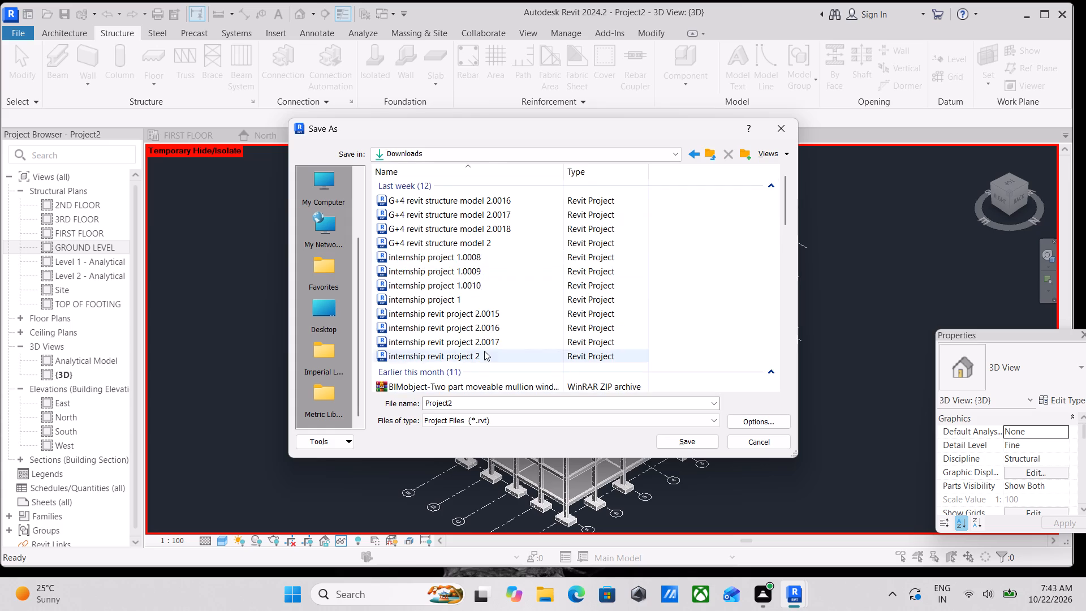
scroll(481, 338, "down", 4)
scroll(481, 338, "up", 2)
scroll(442, 270, "up", 3)
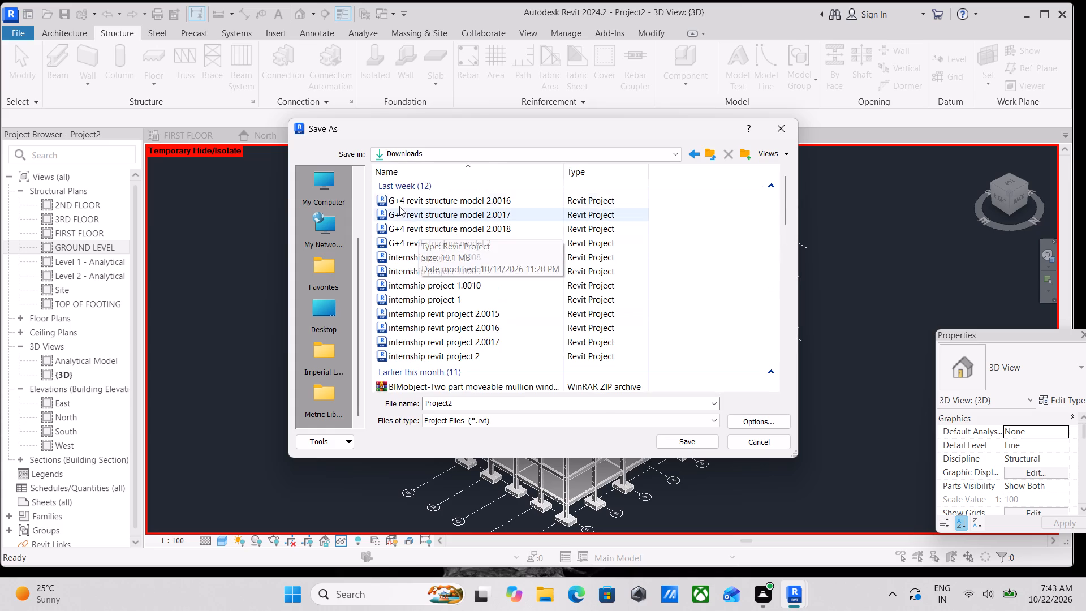
left_click(689, 153)
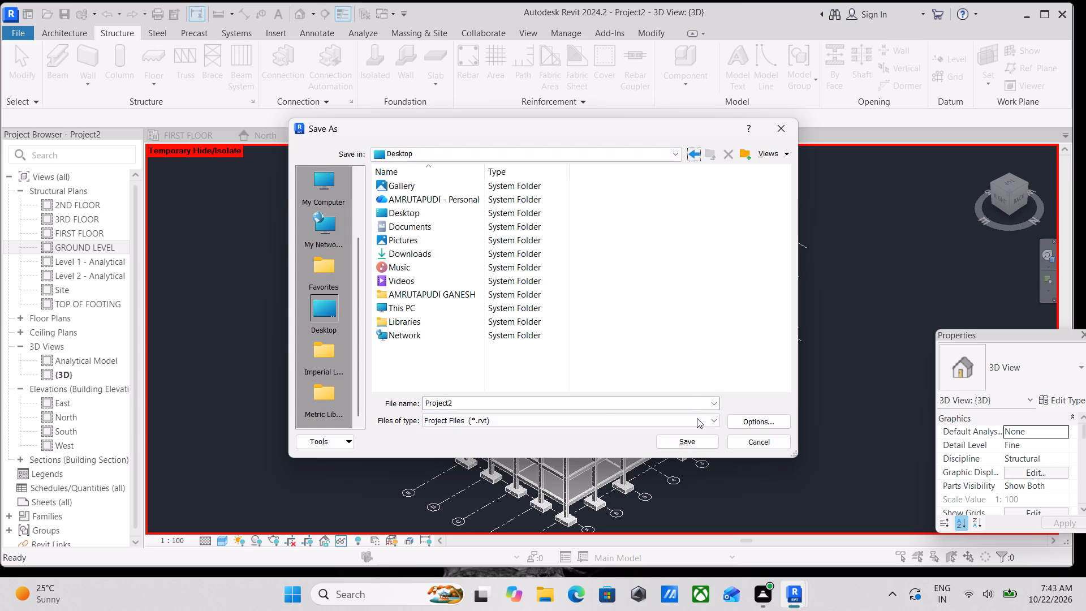
Name the project file "STR PJT .RVT" and save it to the Desktop.
left_click(518, 405)
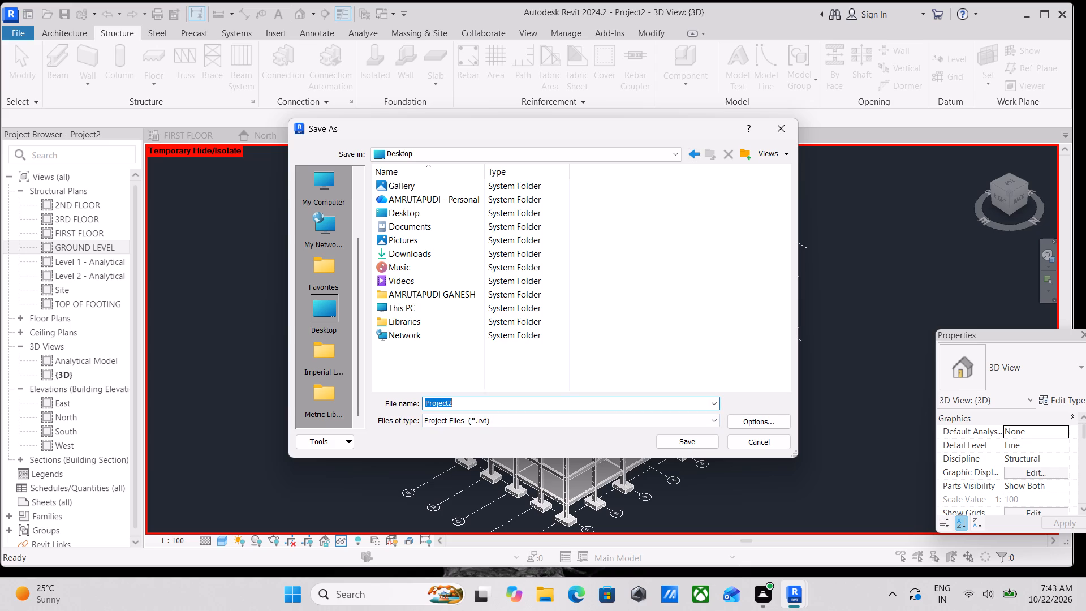
key("BackSpace")
type("STR")
key("space")
key("p")
key("j")
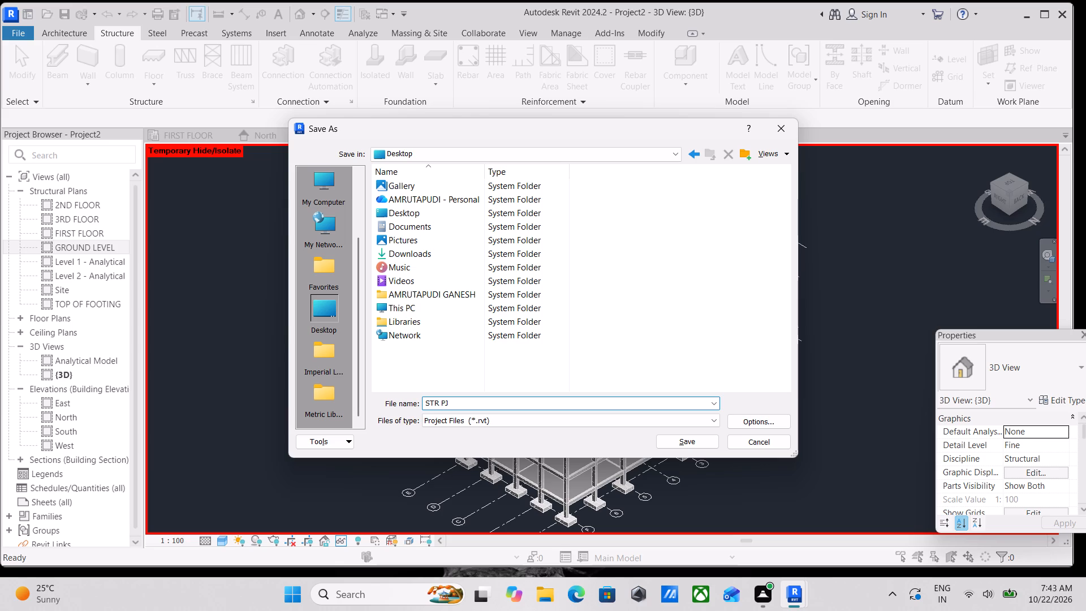
type("T")
key("space")
key("r")
key("BackSpace")
type(".RVT")
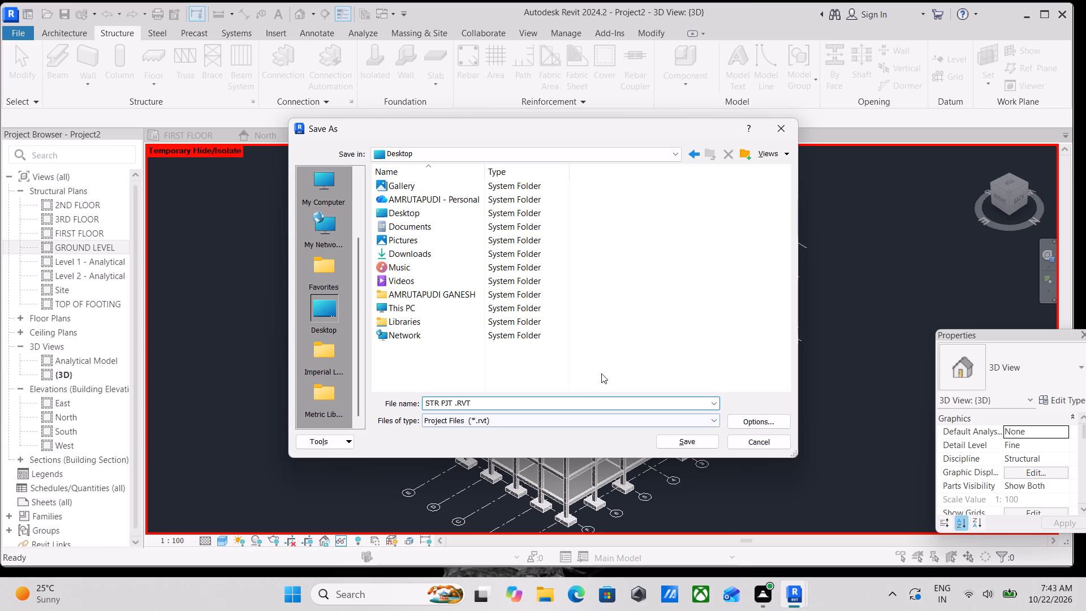
left_click(680, 439)
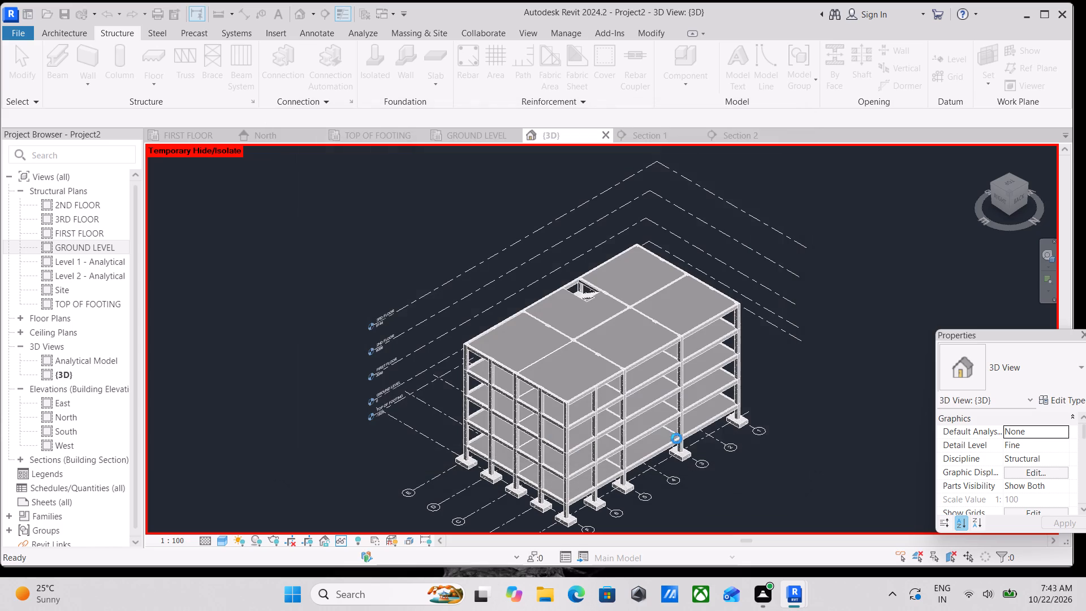